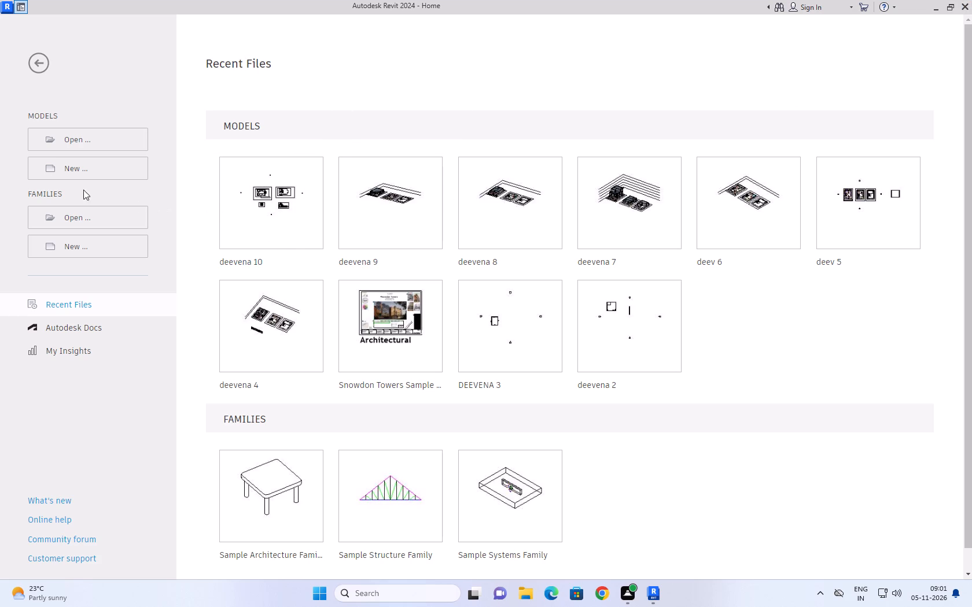
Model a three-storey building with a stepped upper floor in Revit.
Create a new project from the "default" template in the English-Imperial folder of the RVT 2024 templates.
click(126, 164)
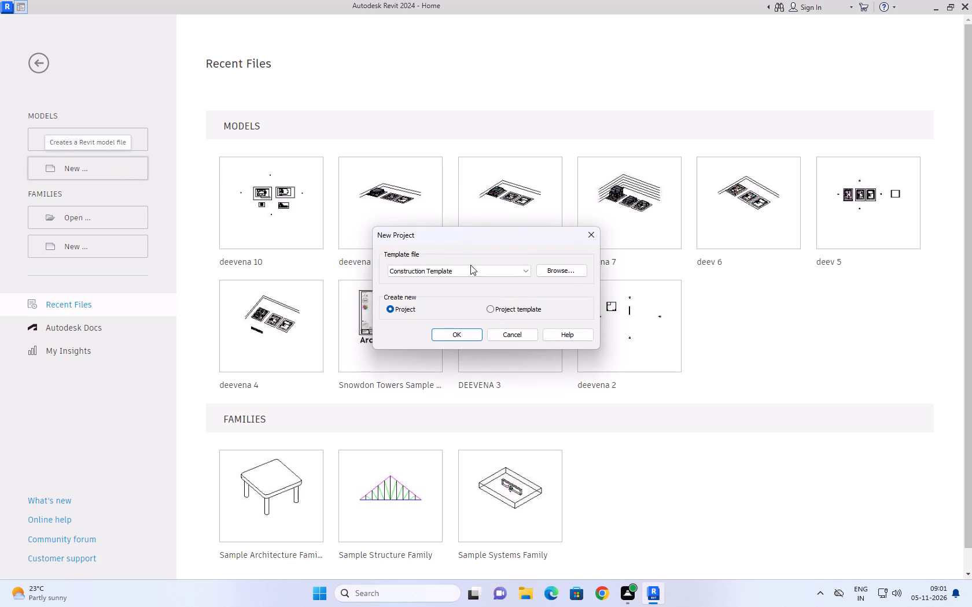
click(573, 269)
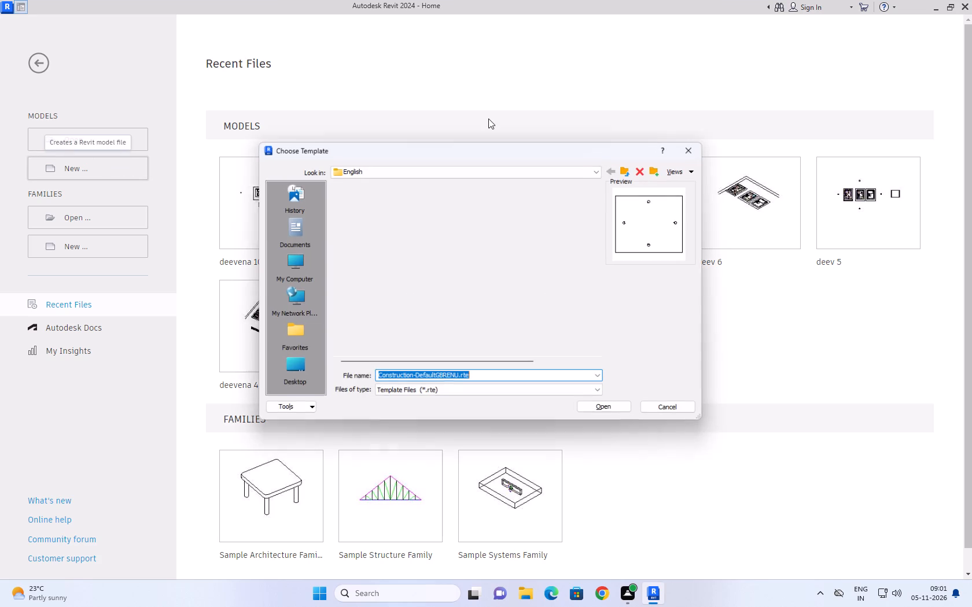
click(446, 176)
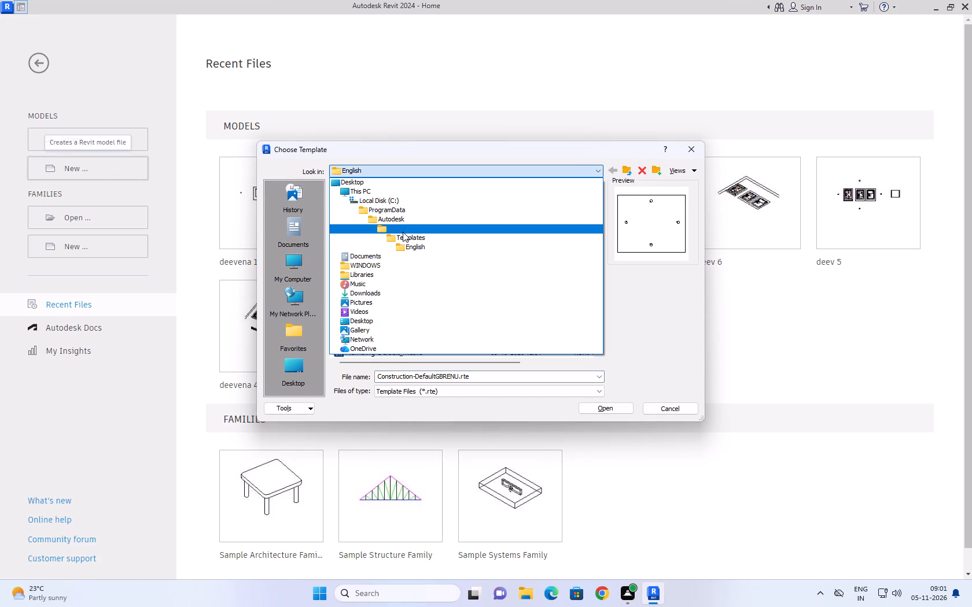
click(406, 233)
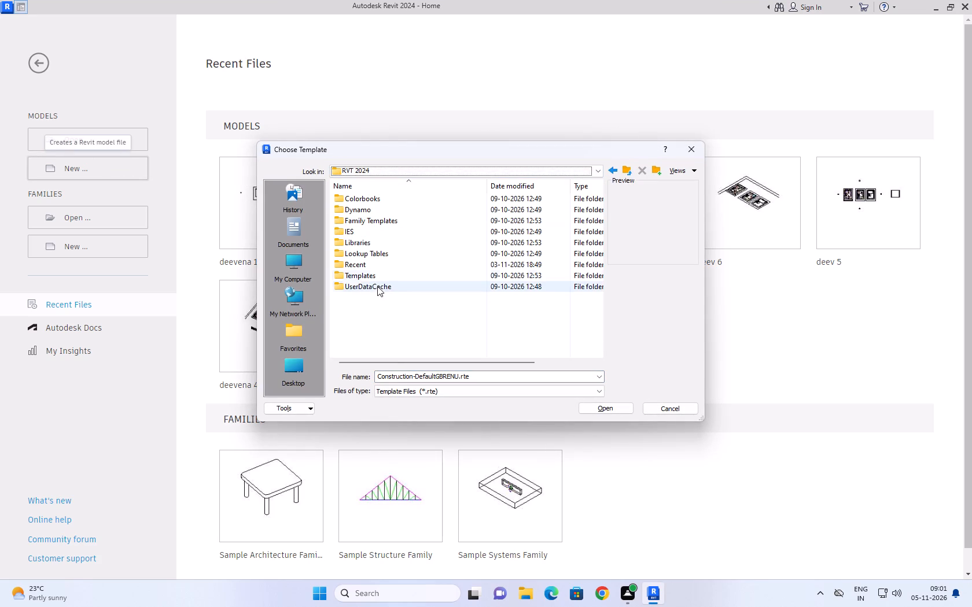
double_click(381, 276)
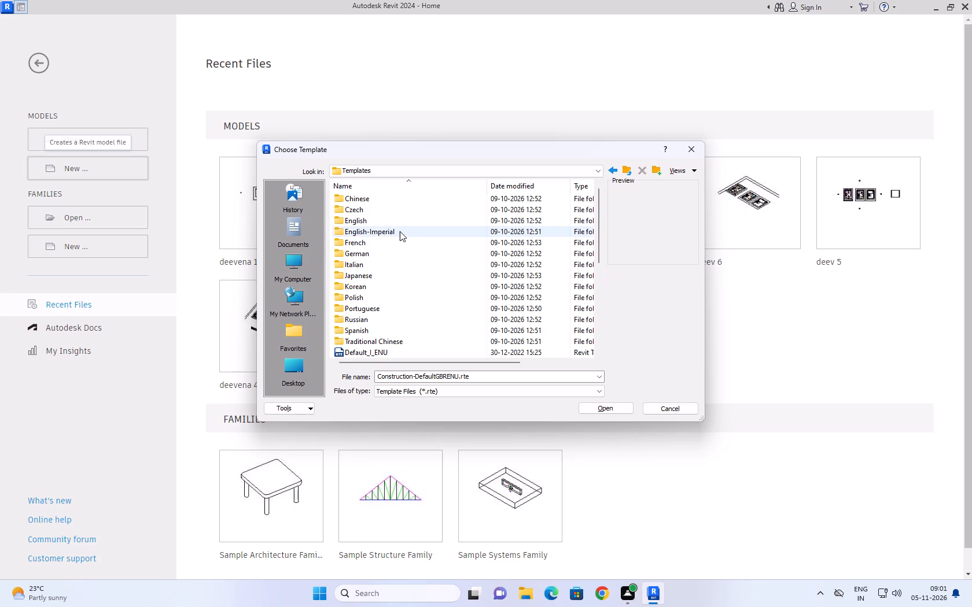
double_click(400, 231)
double_click(409, 220)
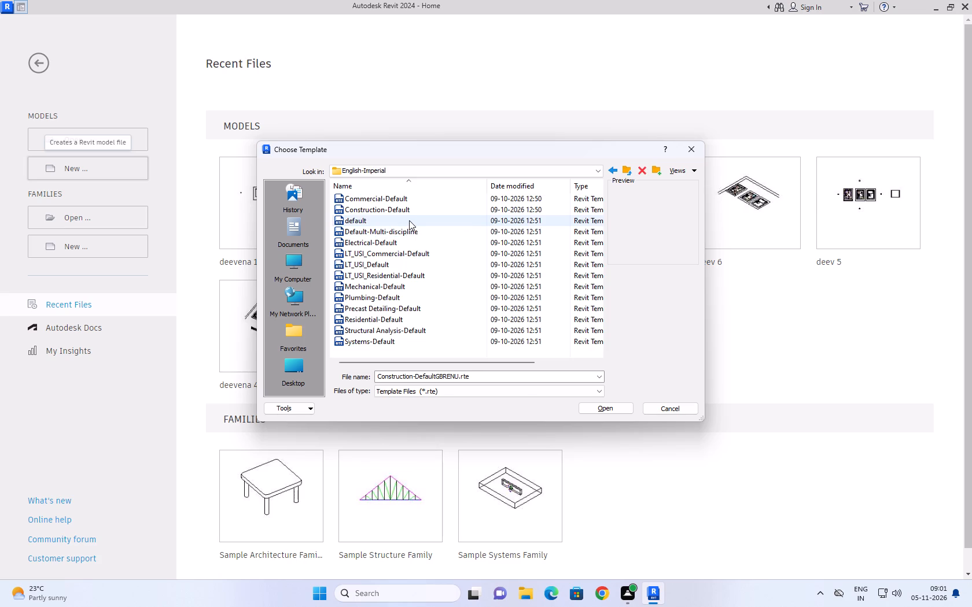
click(458, 334)
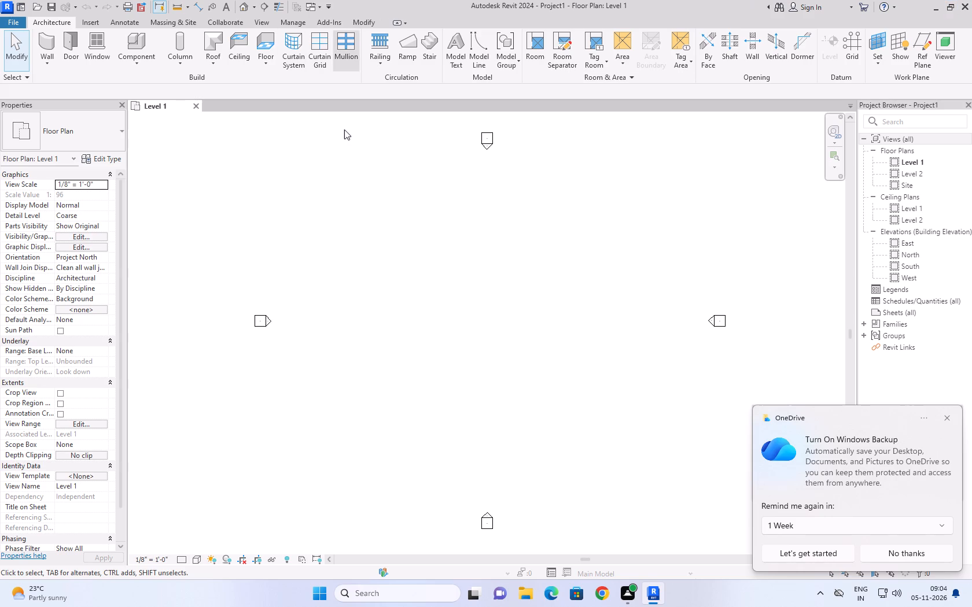
Dismiss the OneDrive notification about turning on Windows Backup.
click(948, 422)
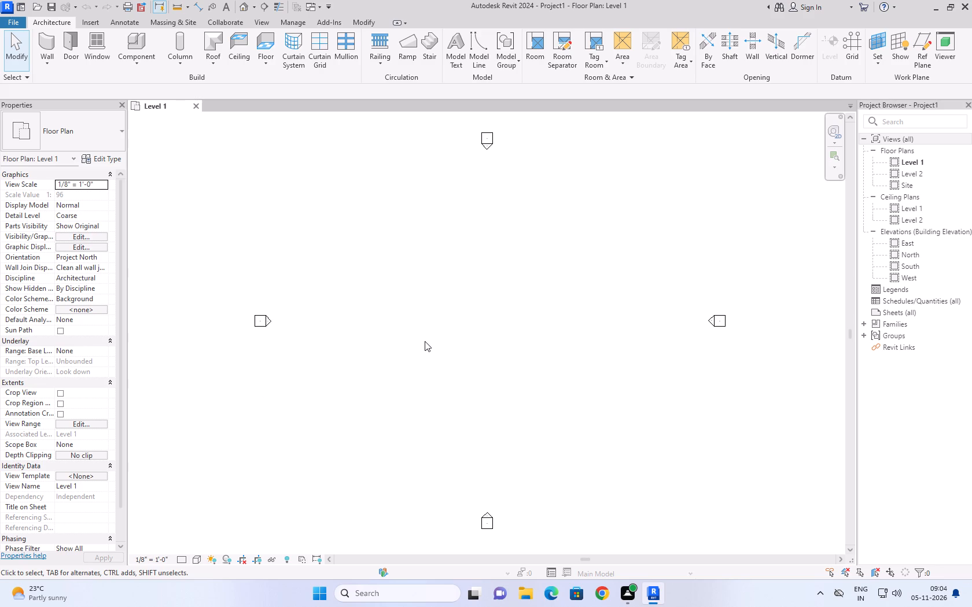
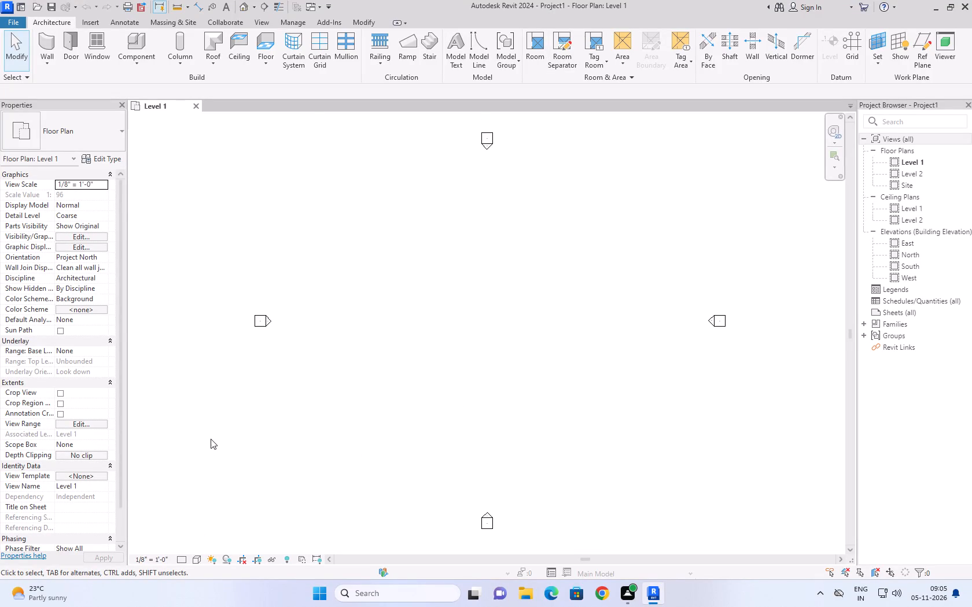
Start an architectural wall of type Generic - 8" on Level 1, placing its start point in the lower part of the plan between the elevation markers.
click(467, 343)
click(42, 64)
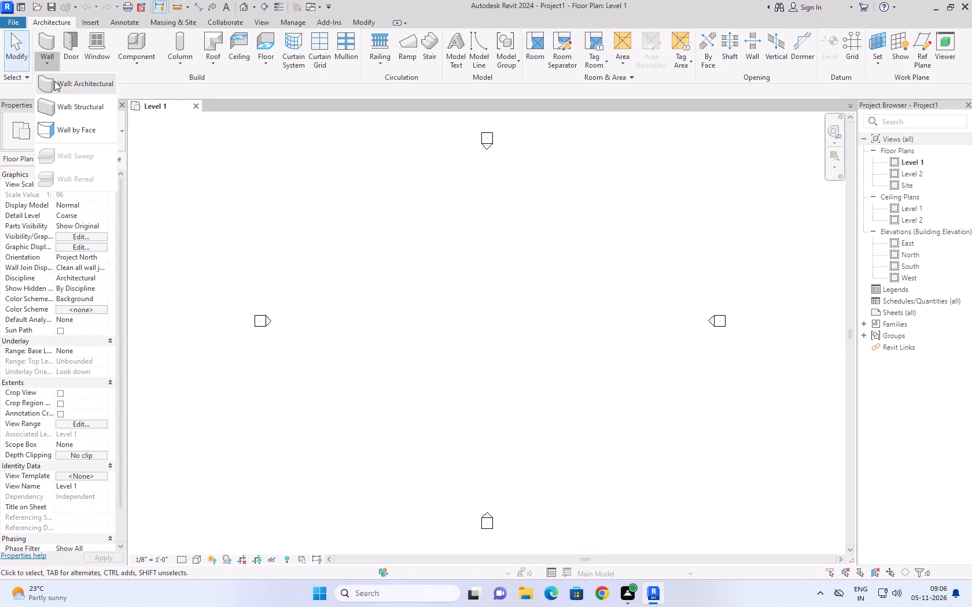
click(54, 81)
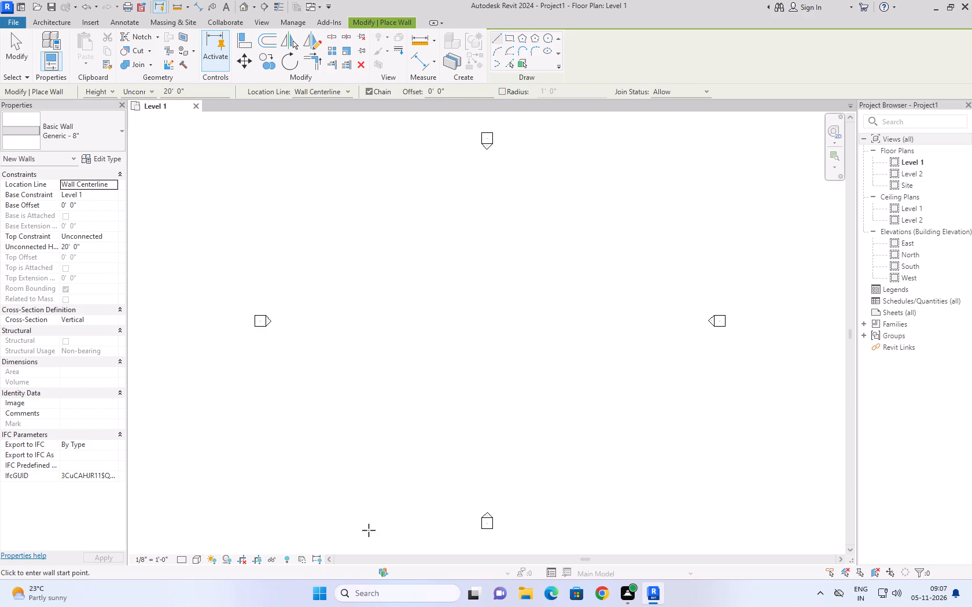
click(404, 421)
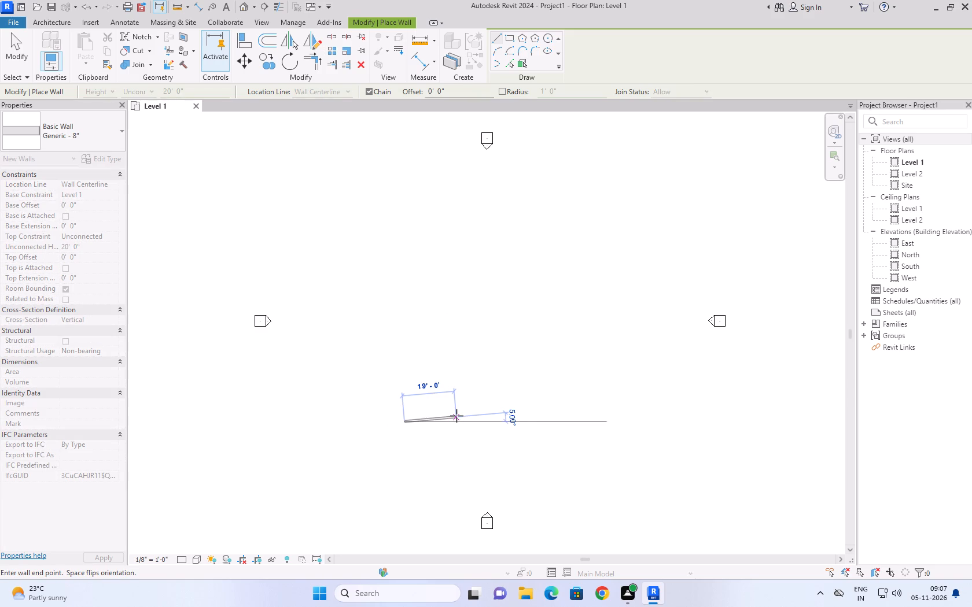
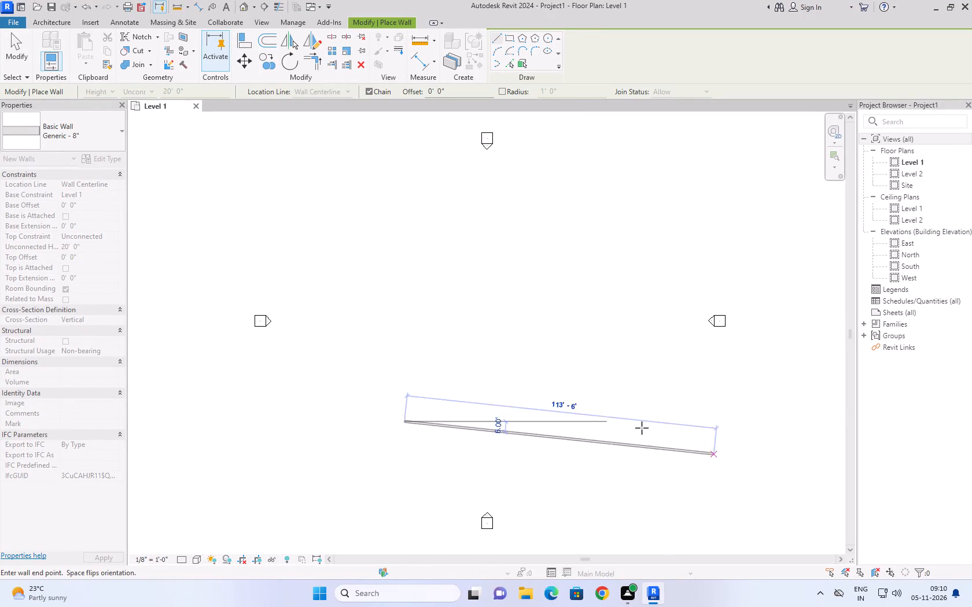
Finish the first wall as a horizontal segment about 72' long, running to the right of its start point.
click(602, 424)
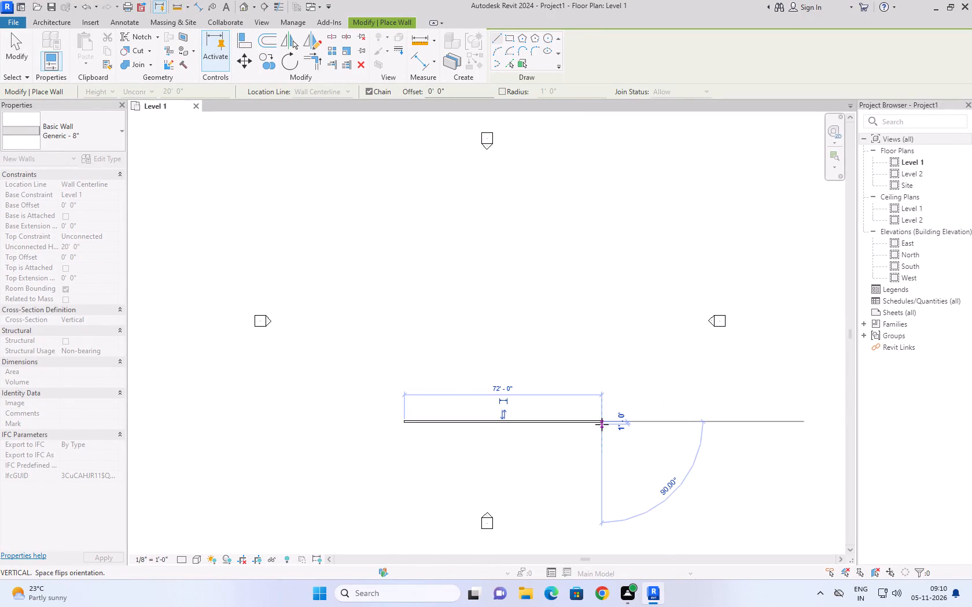
Continue the wall chain with a segment going up the plan from the horizontal wall's right end.
scroll(625, 309, up, 1)
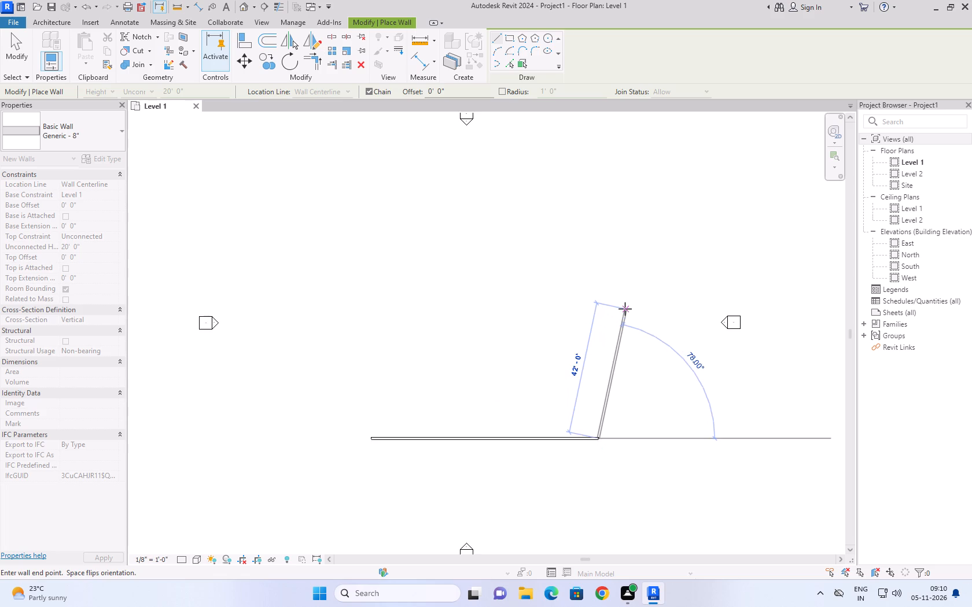
middle_drag(625, 309, 581, 393)
scroll(581, 393, up, 1)
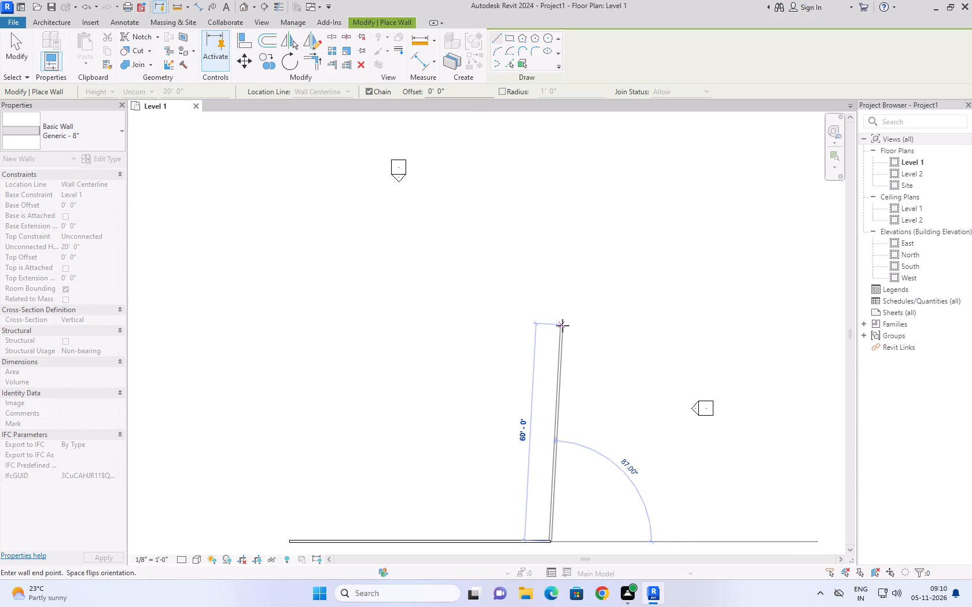
scroll(562, 325, down, 1)
middle_drag(562, 324, 568, 314)
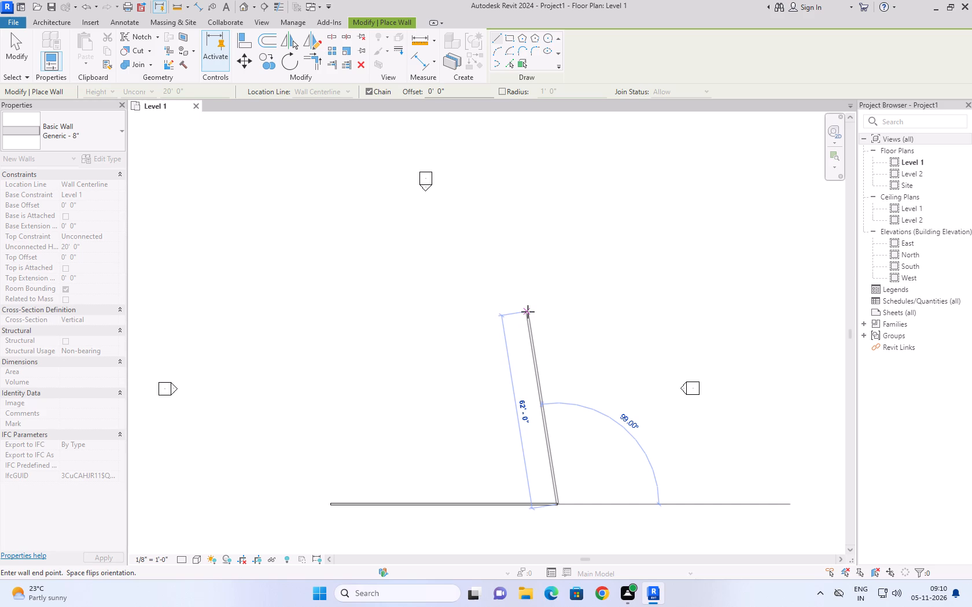
scroll(528, 312, up, 1)
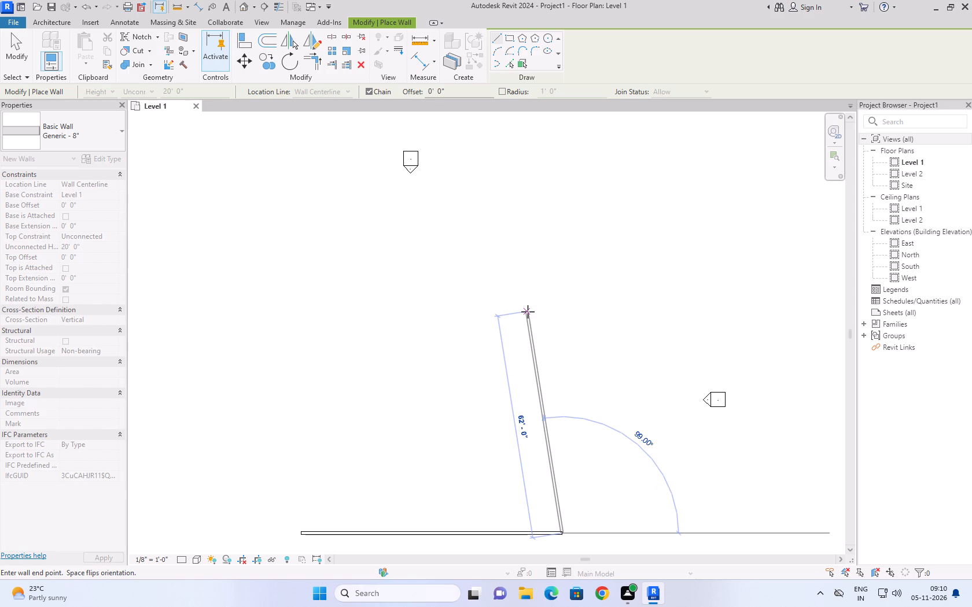
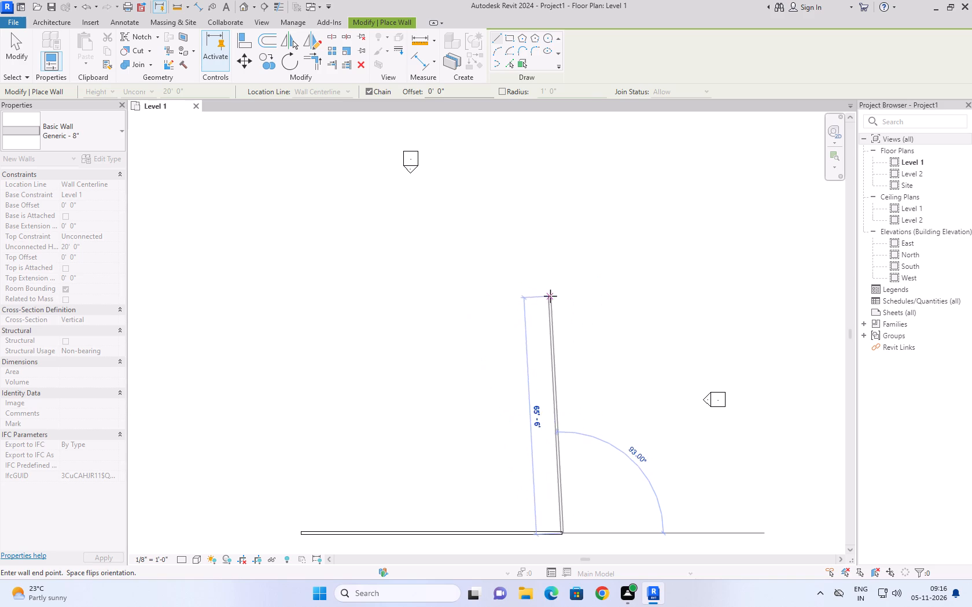
Finish the second wall as a vertical segment about 68' long, going up the plan from the horizontal wall's right end.
click(564, 286)
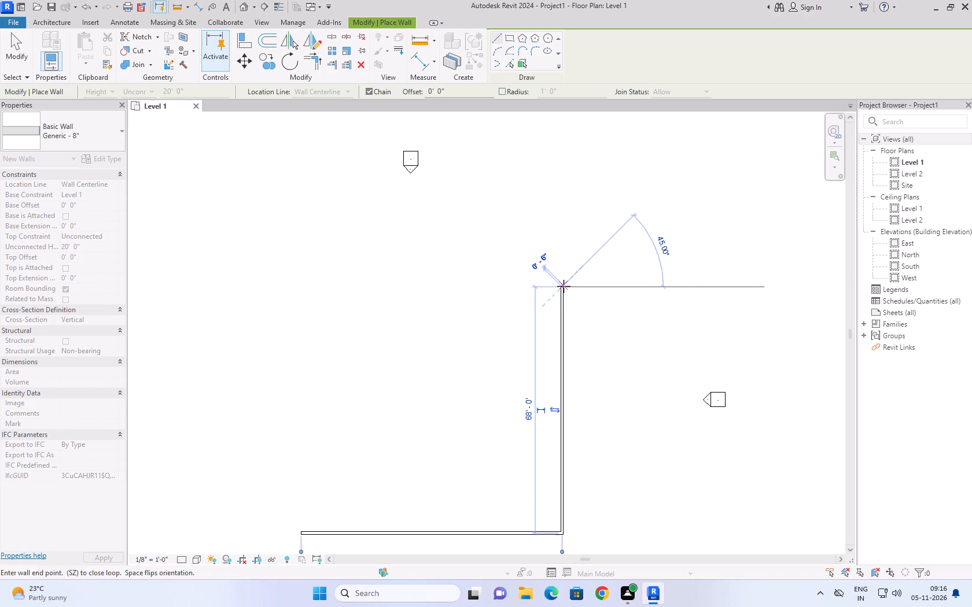
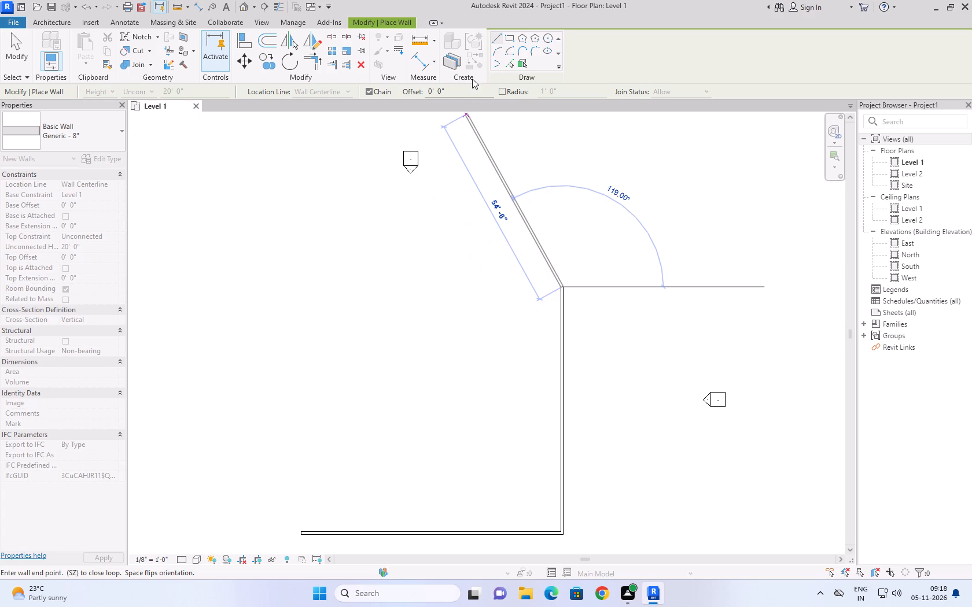
Continue the wall chain with a horizontal segment about 20' long, running left from the vertical wall's upper end.
scroll(496, 97, down, 1)
middle_drag(512, 92, 678, 103)
scroll(586, 89, up, 1)
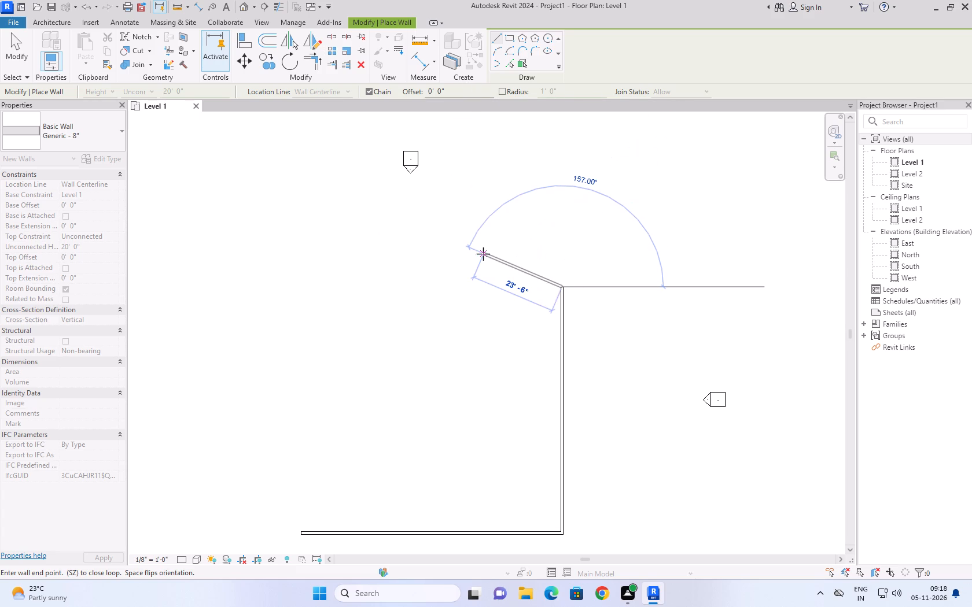
middle_drag(485, 254, 551, 253)
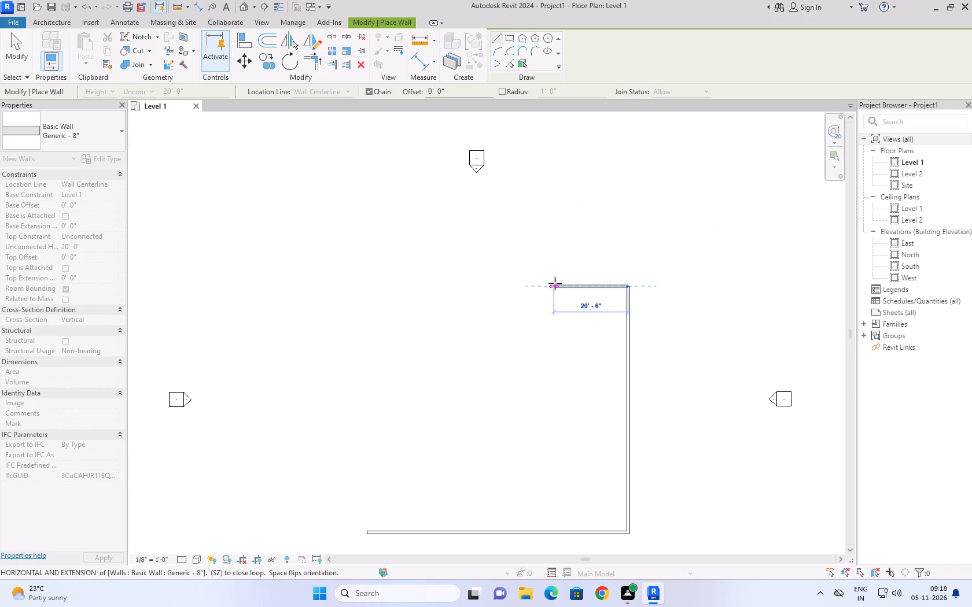
click(555, 283)
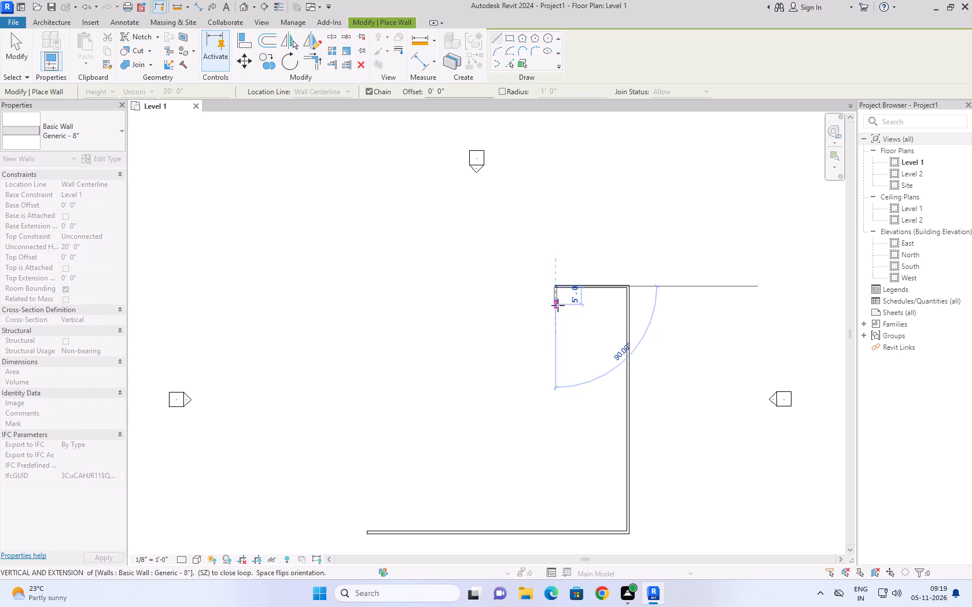
Add a vertical wall segment about 15' long, going down the plan from the short upper wall's left end.
click(559, 340)
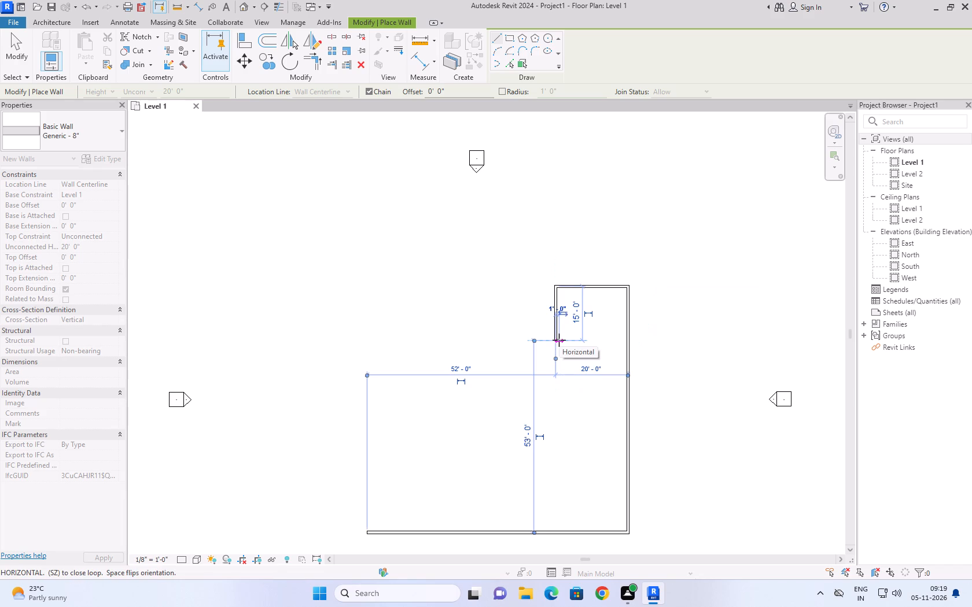
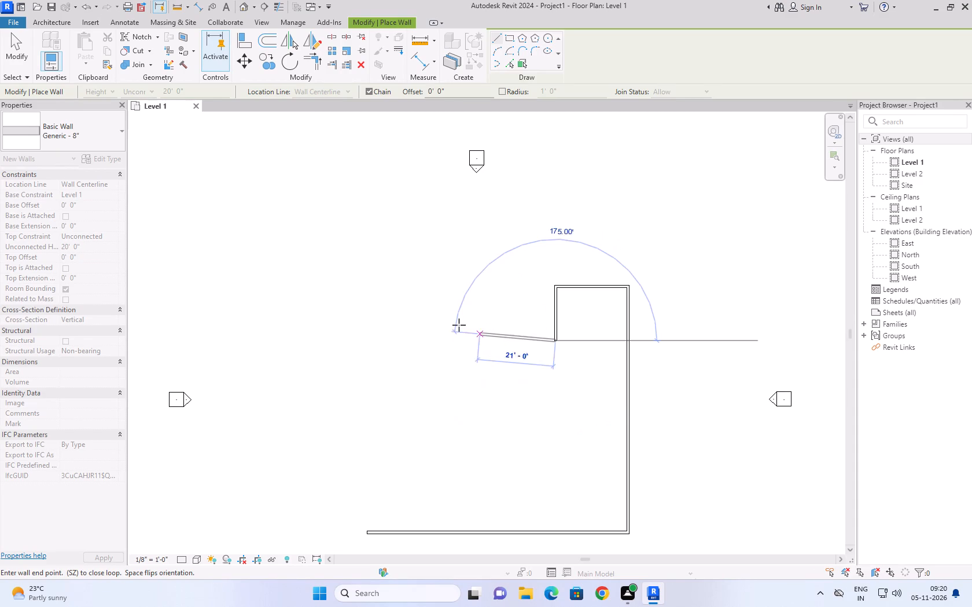
Continue the wall chain with a horizontal segment about 20' long to the left, followed by a vertical segment about 20' down the plan.
click(483, 342)
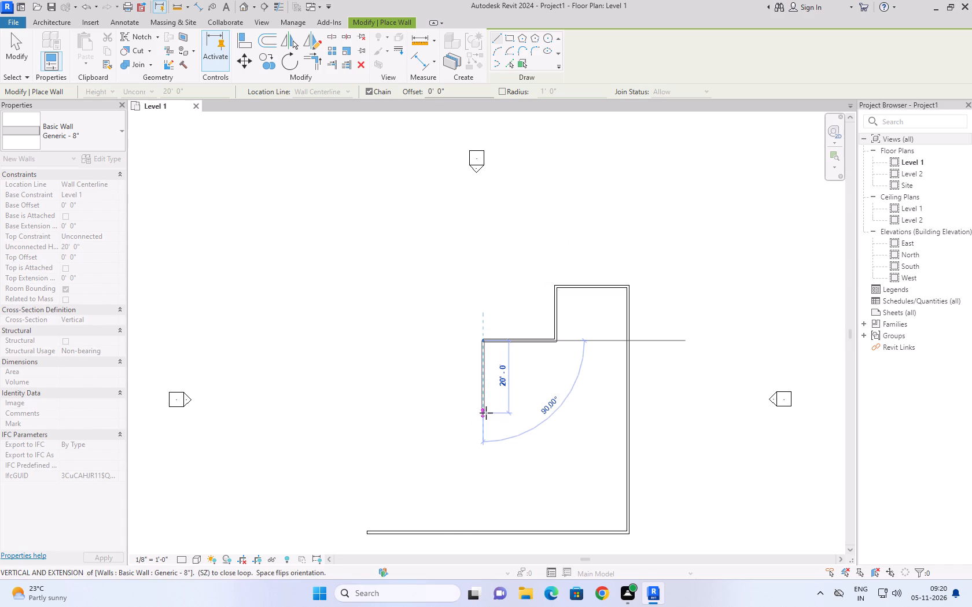
click(486, 413)
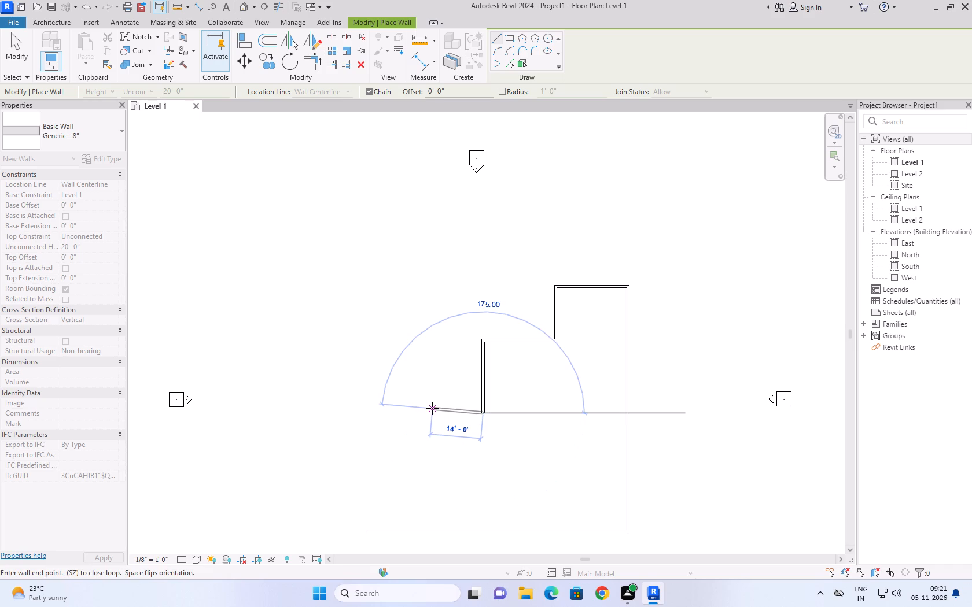
Add another stair-like jog to the wall chain: about 20' horizontally to the left, followed by about 20' down the plan.
scroll(432, 408, up, 2)
scroll(429, 404, down, 2)
middle_drag(429, 402, 429, 399)
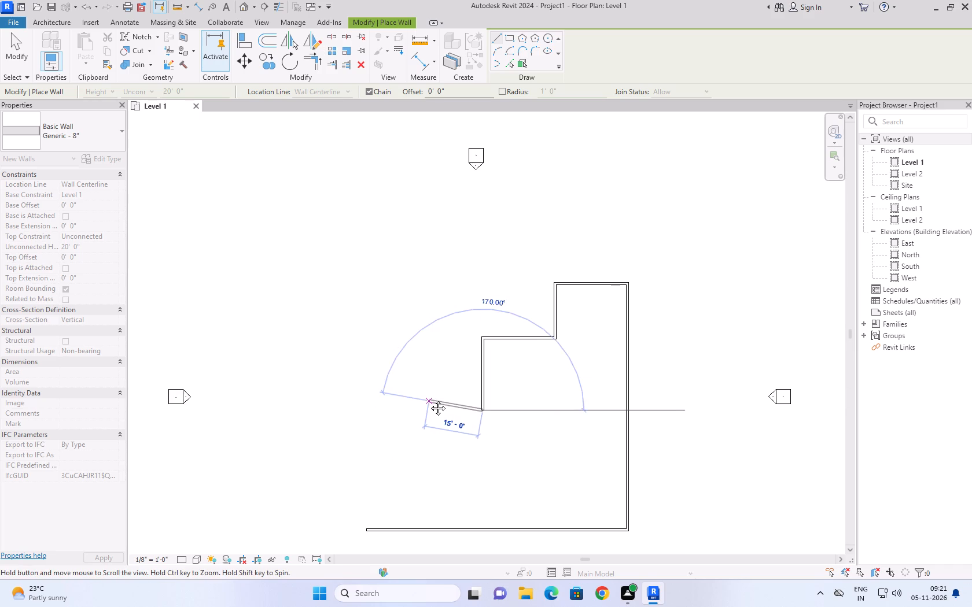
middle_drag(429, 399, 441, 338)
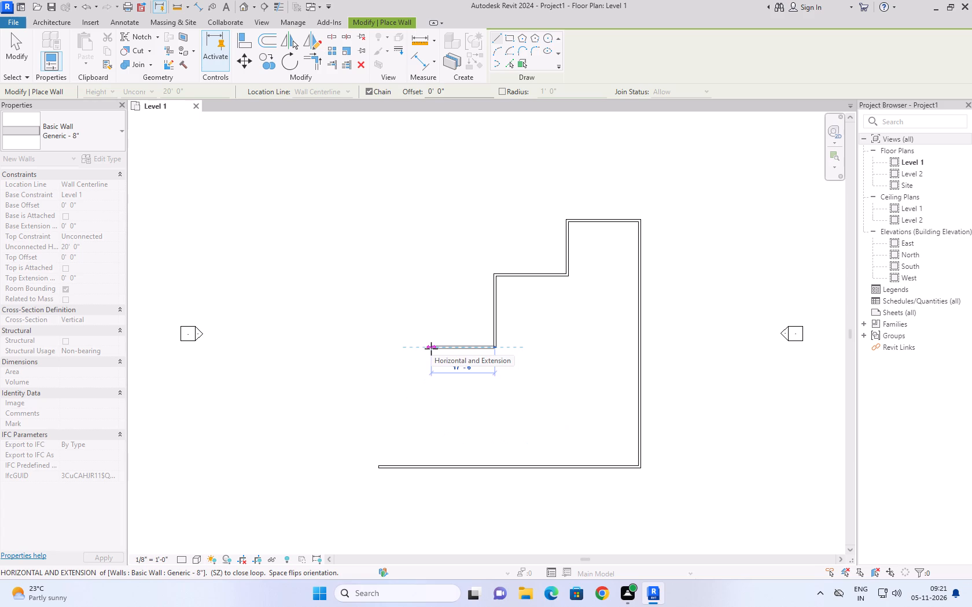
click(422, 347)
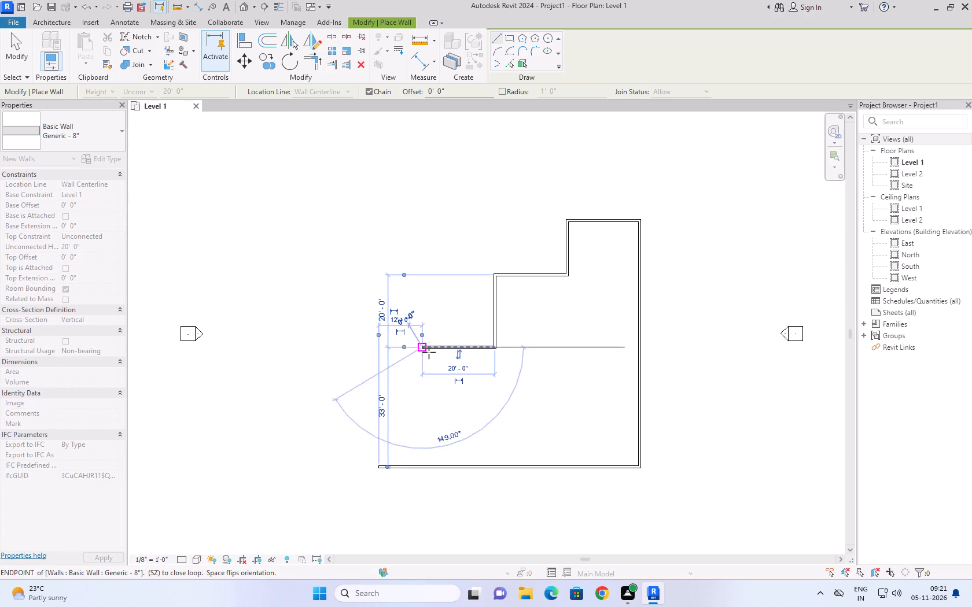
click(423, 420)
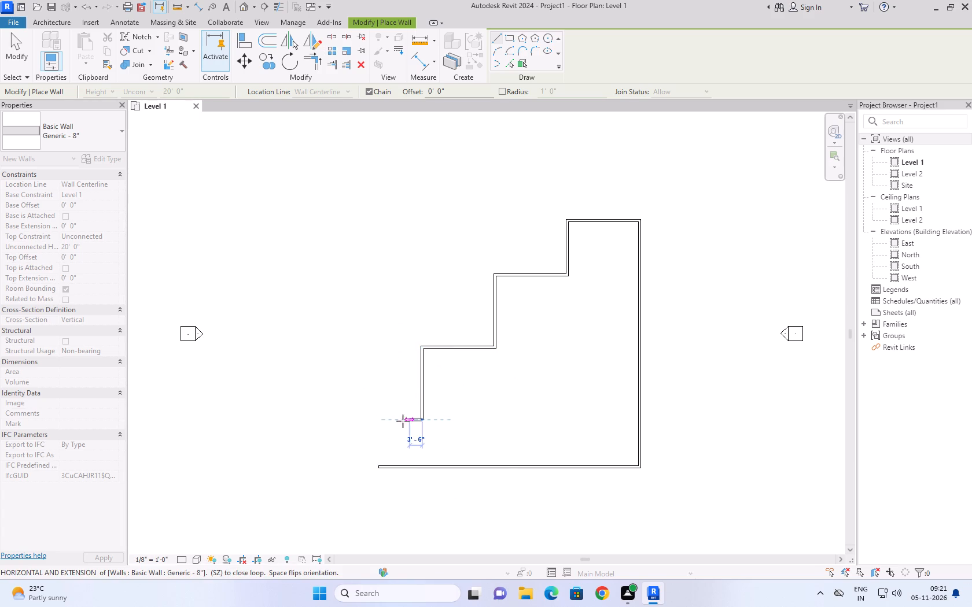
Close the wall outline with a 12' horizontal segment to the left and a vertical segment about 13' down to the bottom wall's open end.
click(377, 419)
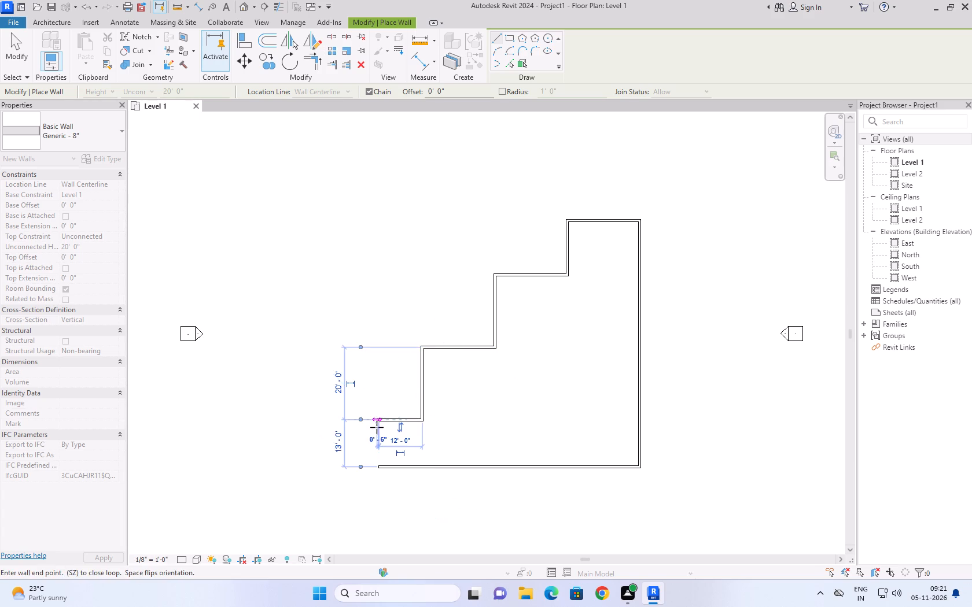
click(380, 464)
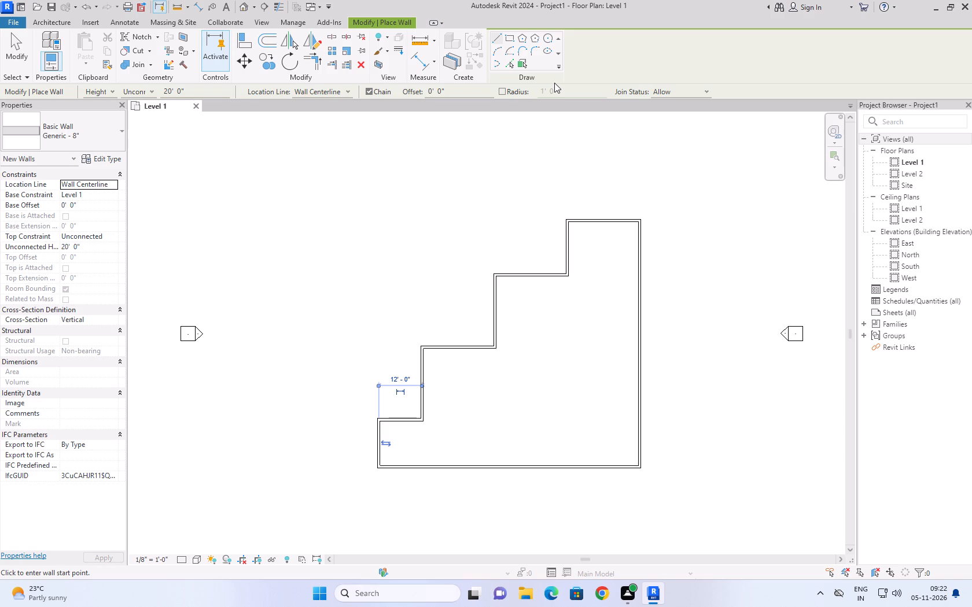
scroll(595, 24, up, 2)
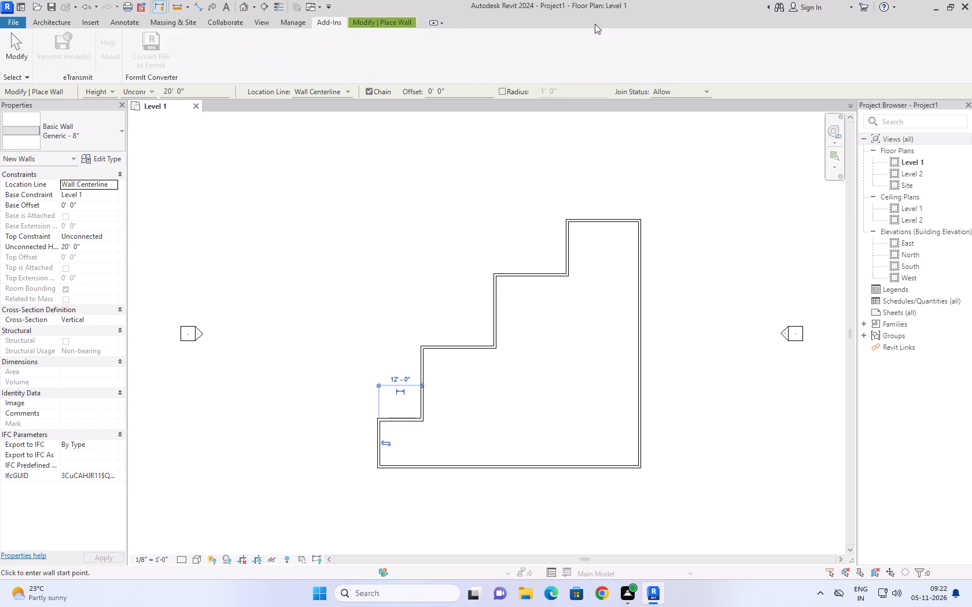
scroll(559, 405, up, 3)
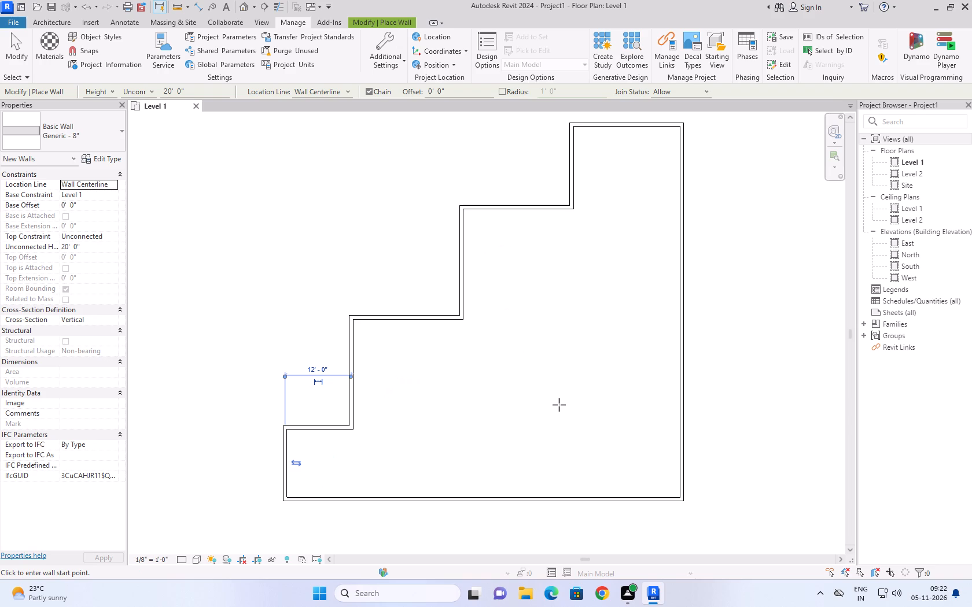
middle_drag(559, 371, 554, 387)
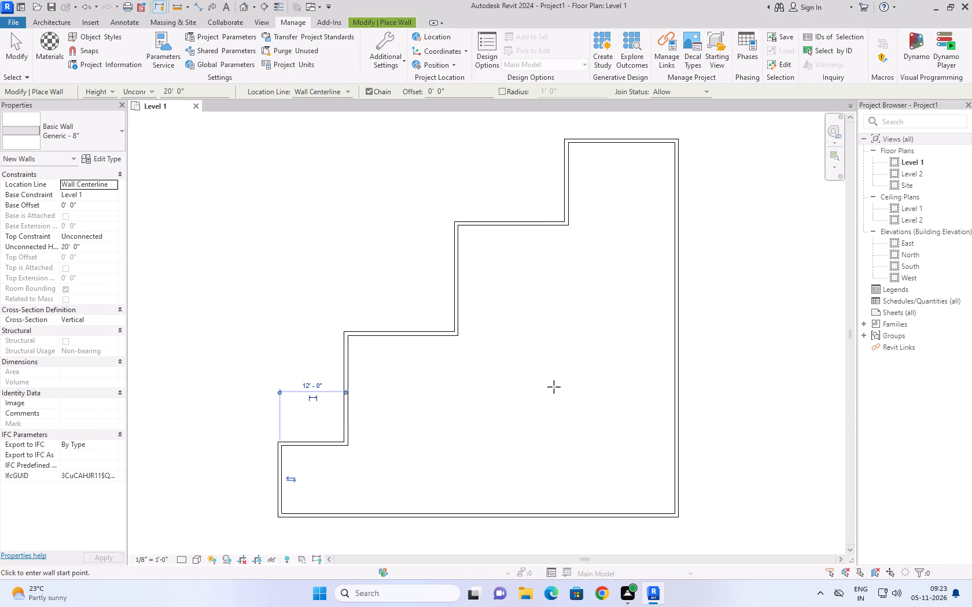
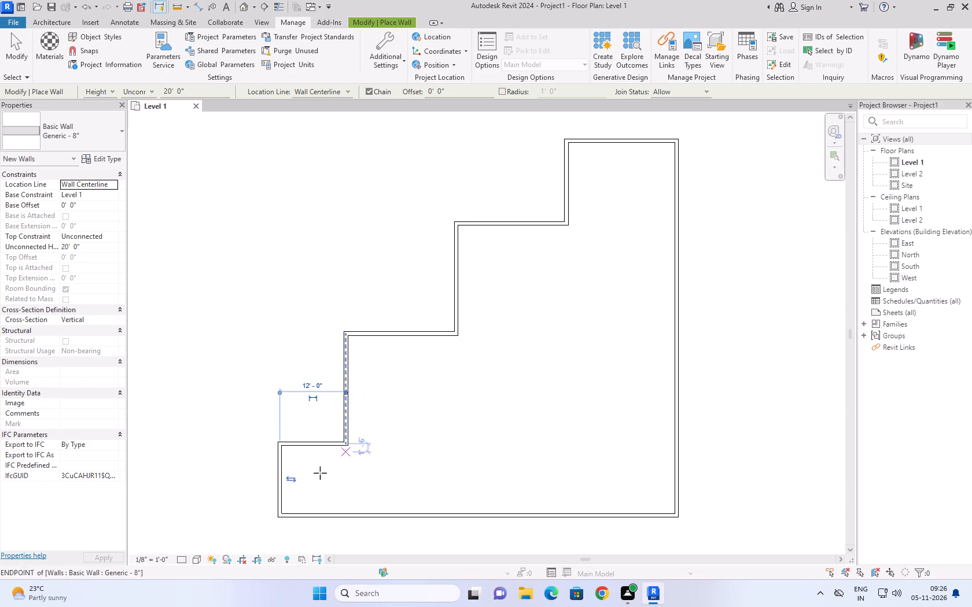
Start a second wall ring inside the outline: 67' along the bottom, about 64' up the right side and 15' across the top.
click(296, 503)
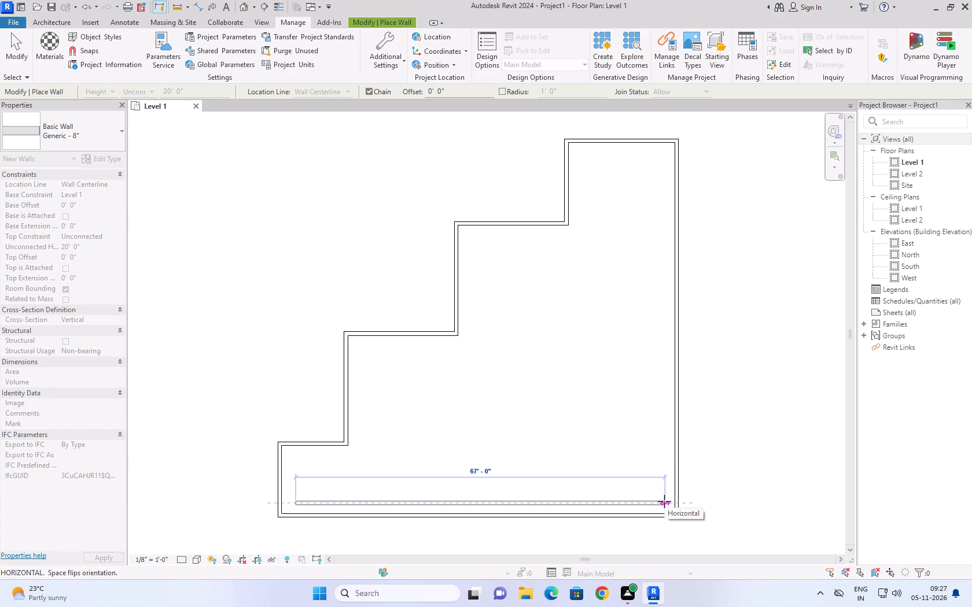
click(664, 501)
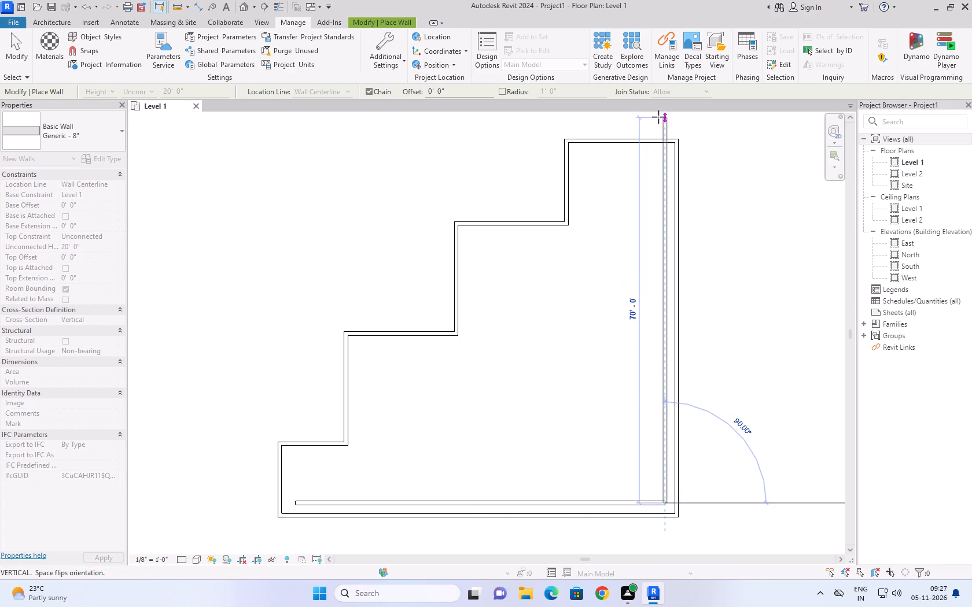
click(664, 151)
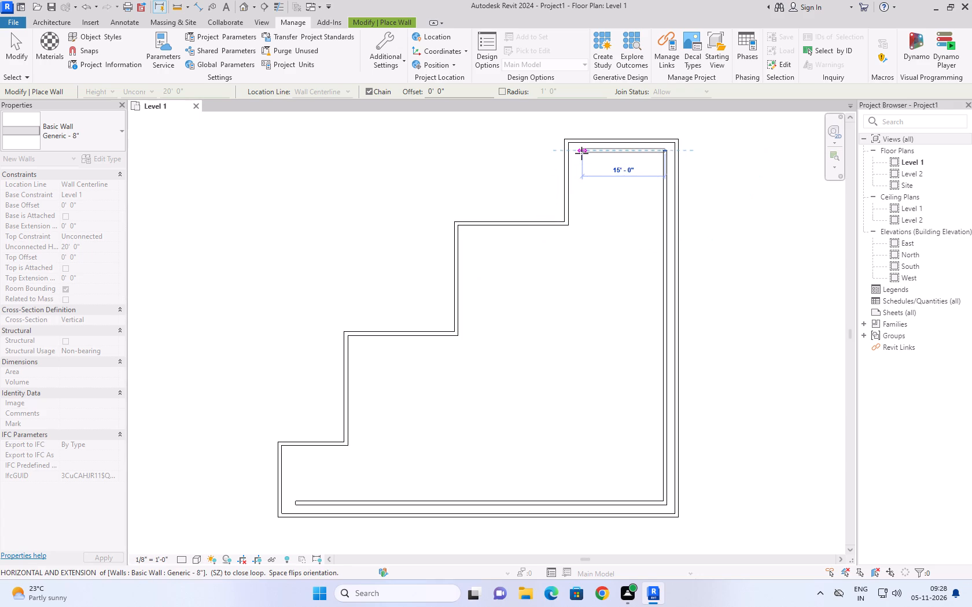
click(581, 153)
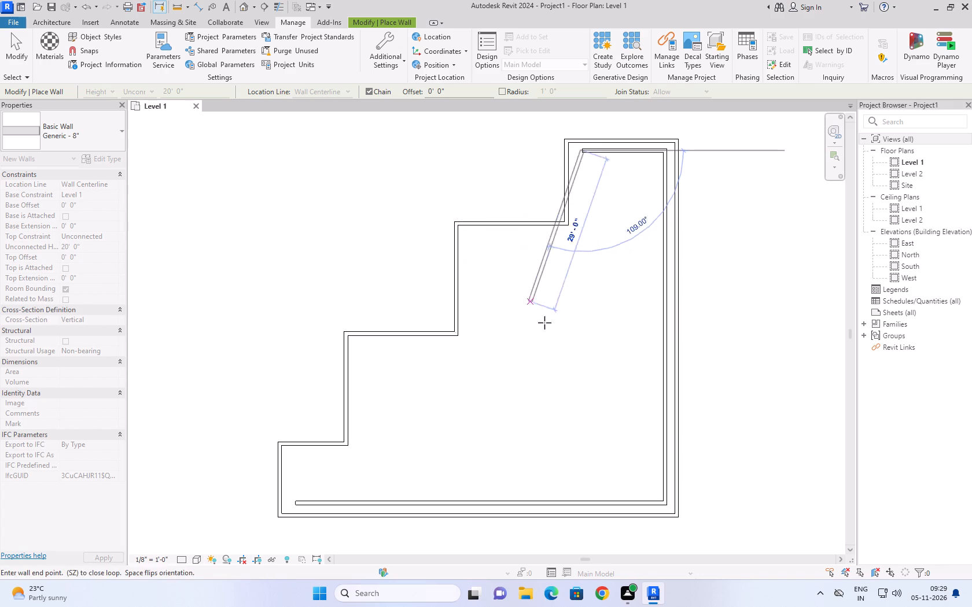
Complete the second ring's stepped side with a drop of about 15'-6", jogs of about 20', and closing segments of 12' and 8'.
click(582, 238)
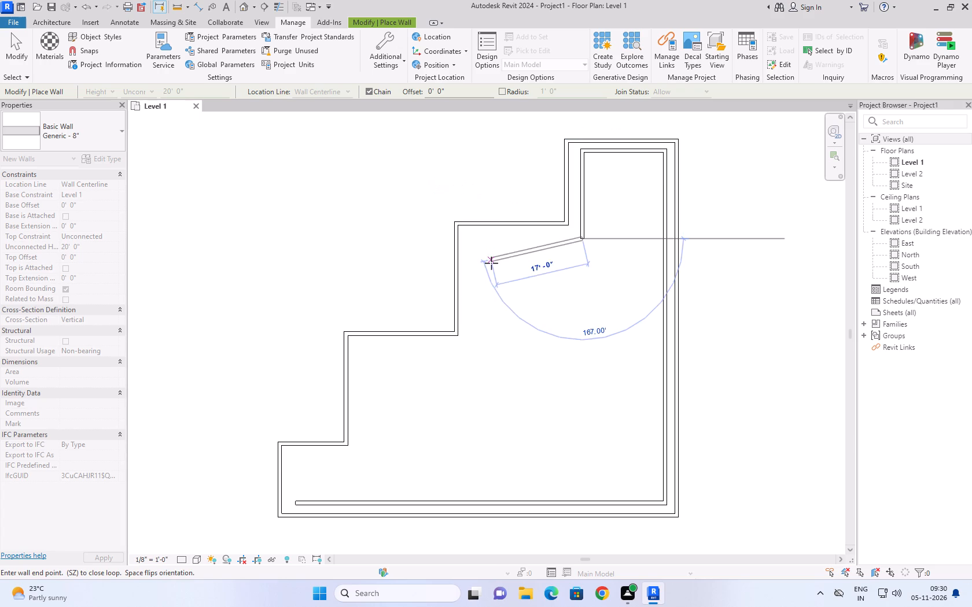
click(470, 236)
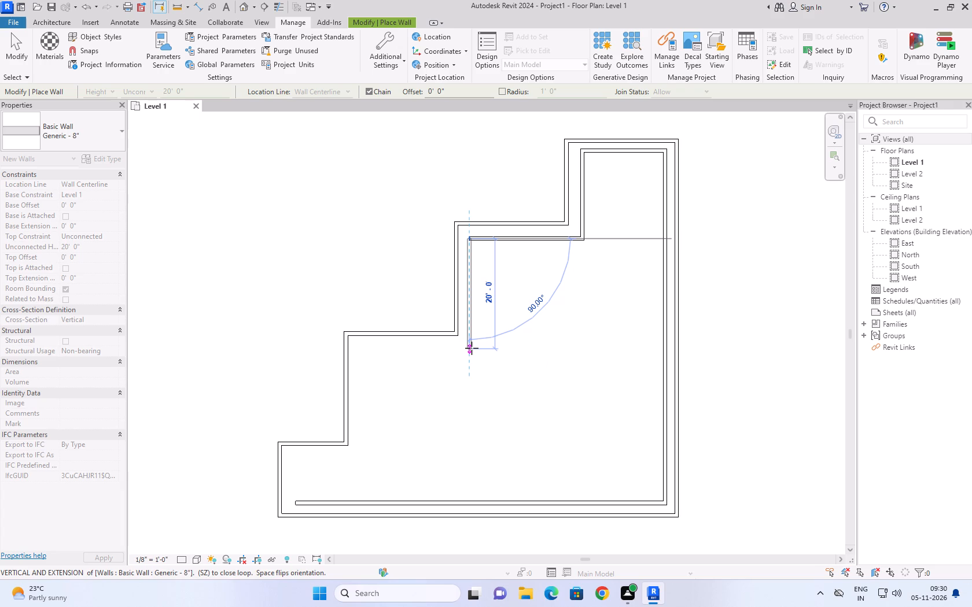
click(472, 348)
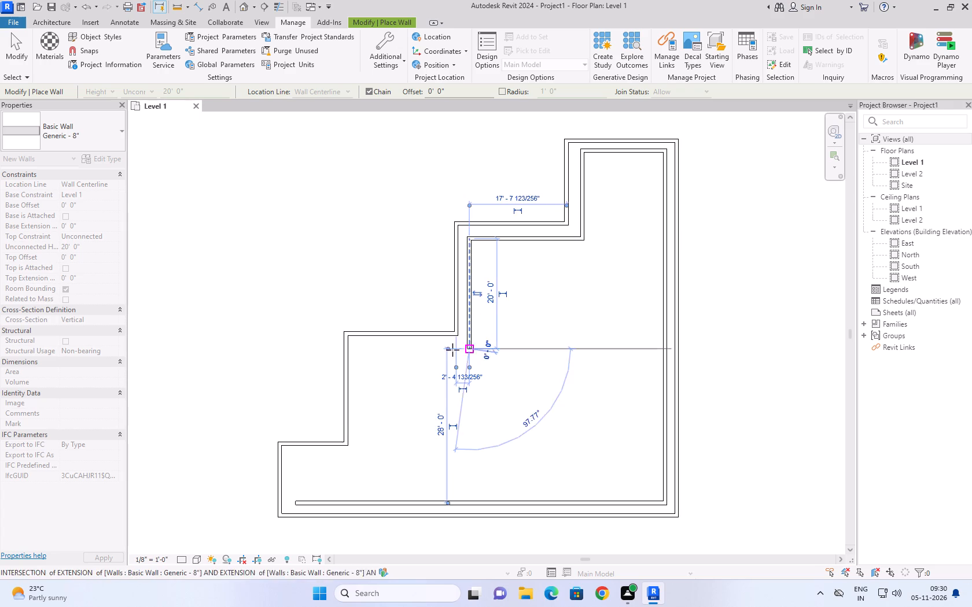
click(362, 346)
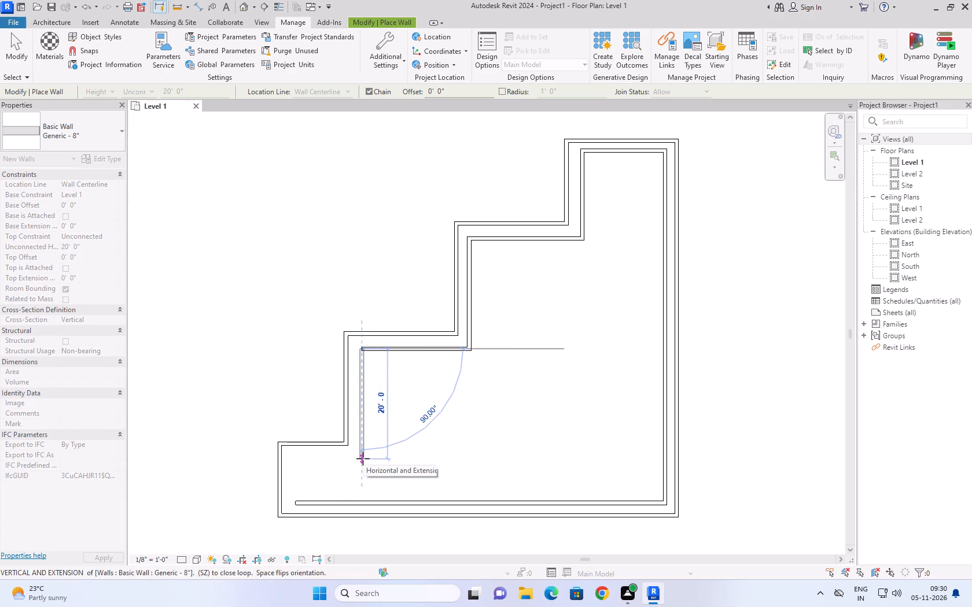
click(363, 458)
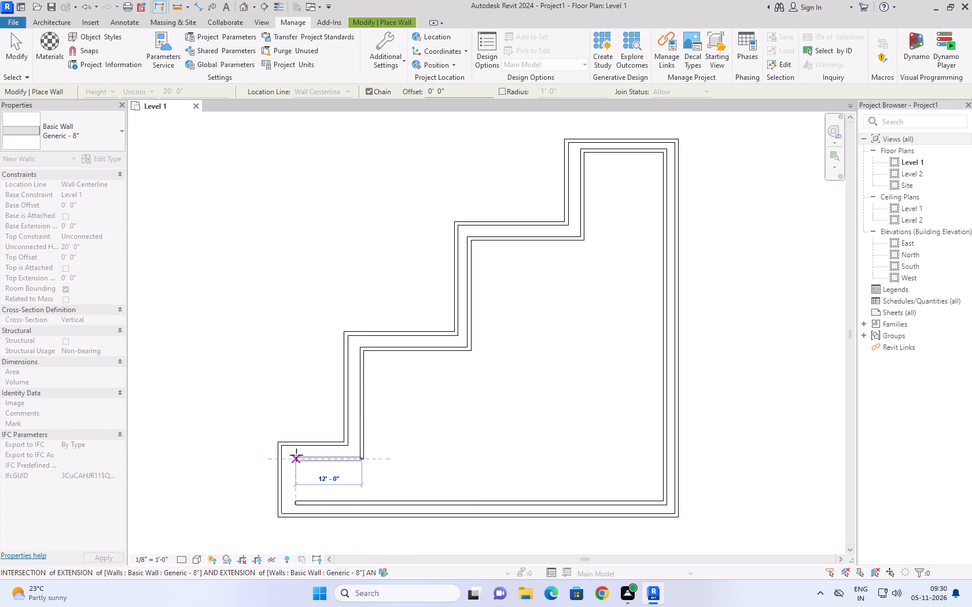
click(296, 455)
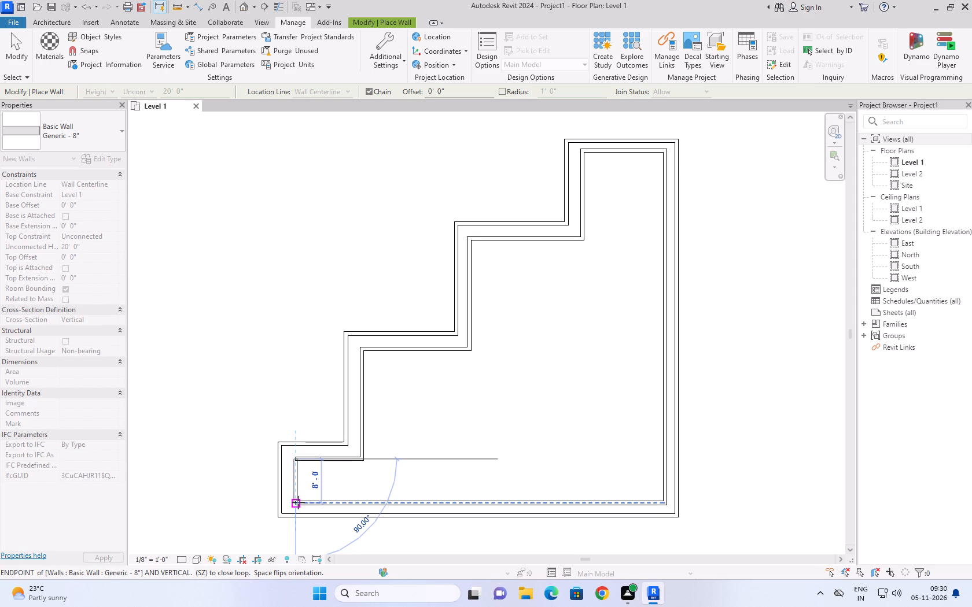
click(298, 502)
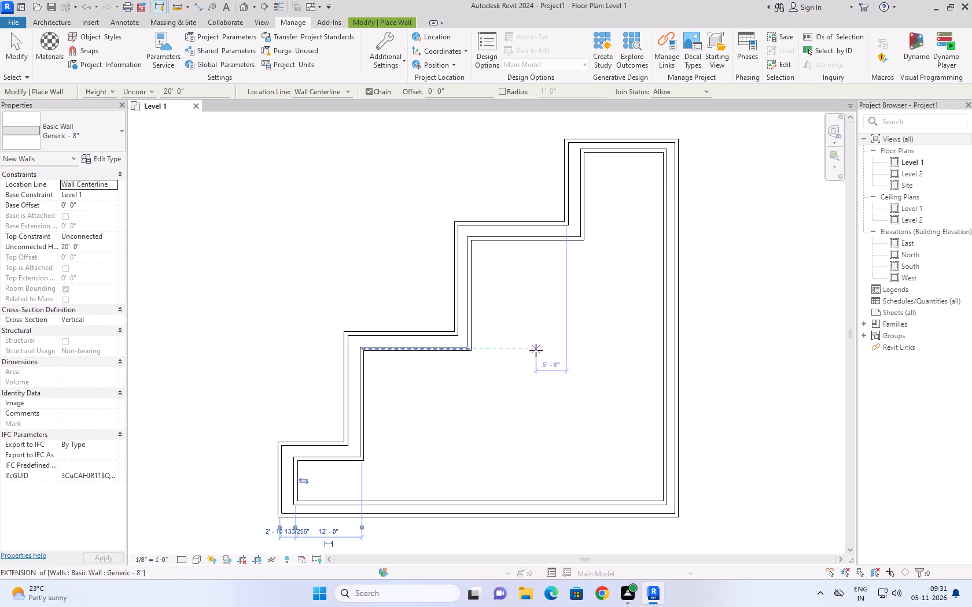
Start a third wall ring inside the second: about 58' down the right side and about 61'-6" along the bottom.
click(648, 165)
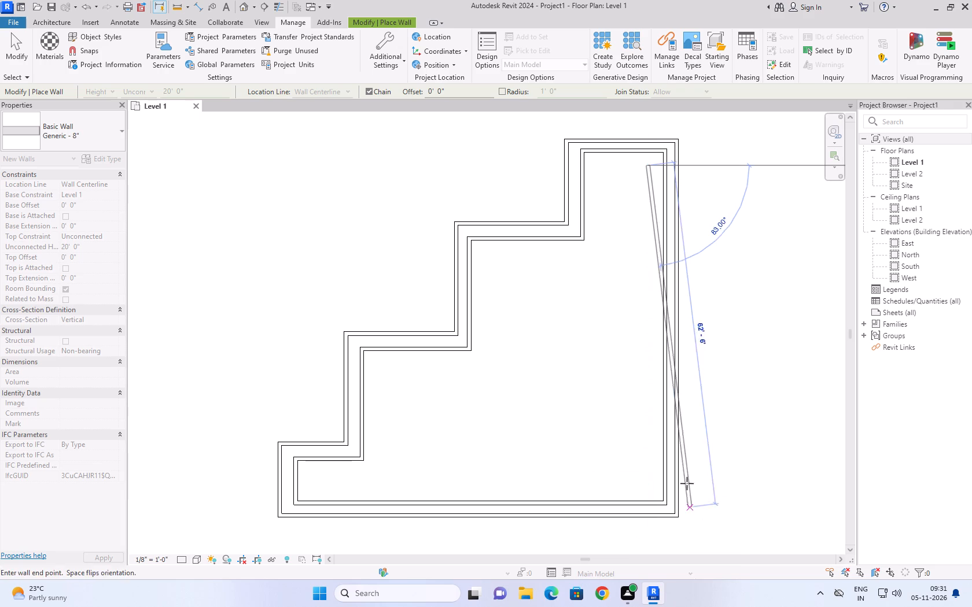
click(650, 490)
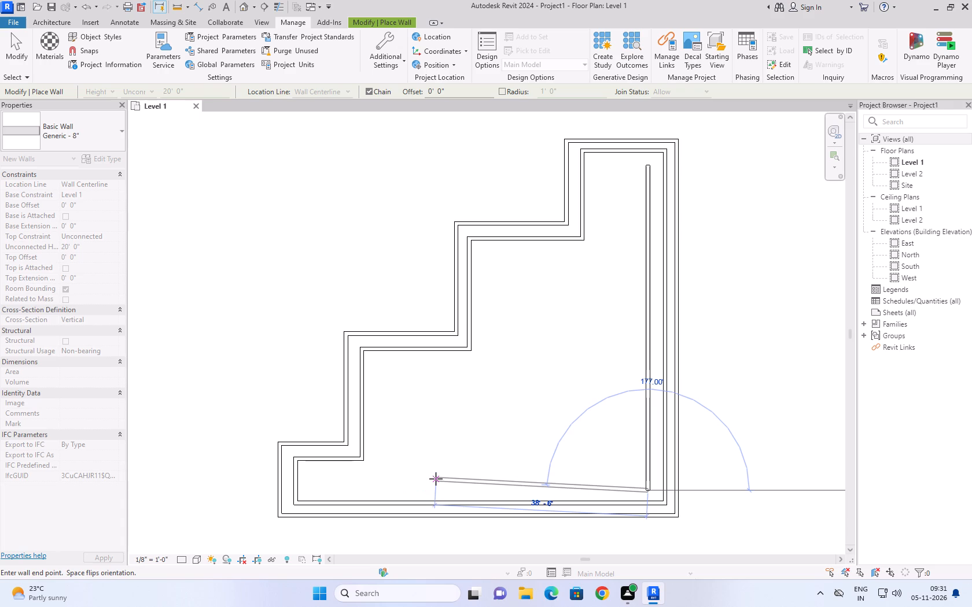
scroll(438, 477, up, 1)
middle_drag(440, 476, 543, 478)
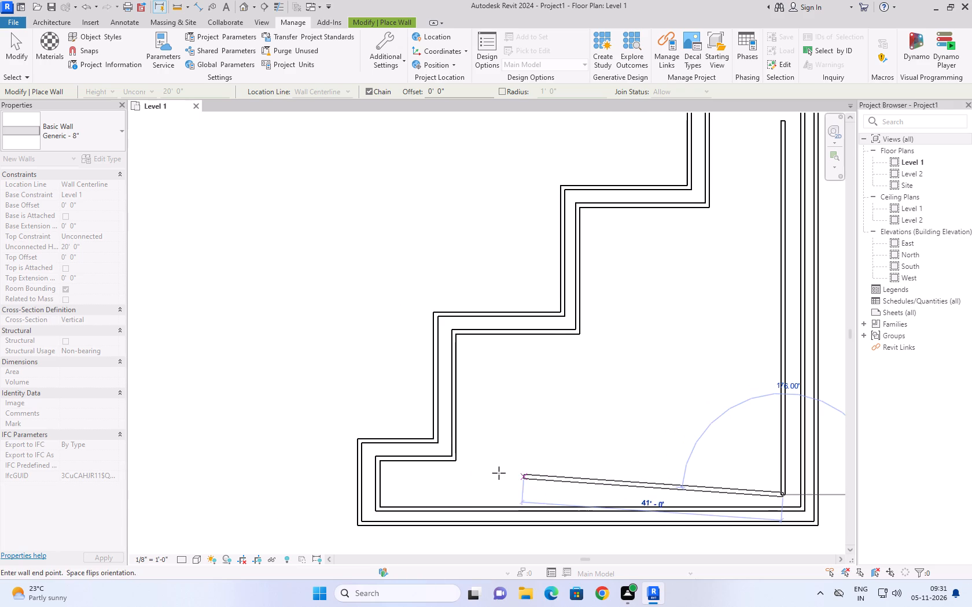
click(392, 495)
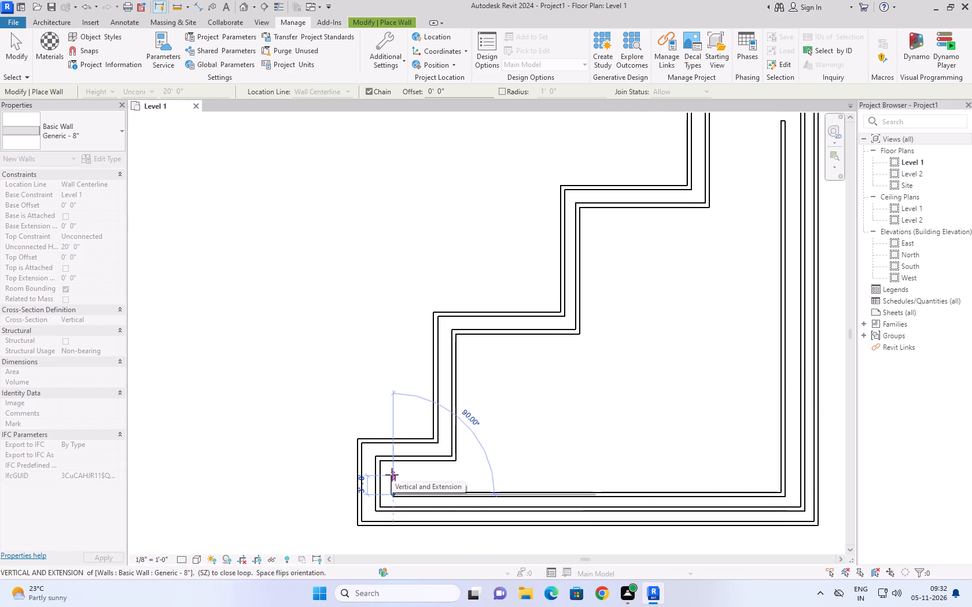
Continue the third ring up its stepped side: about 3' up, 12' across, and two jogs of about 20' up and 20' across.
click(392, 473)
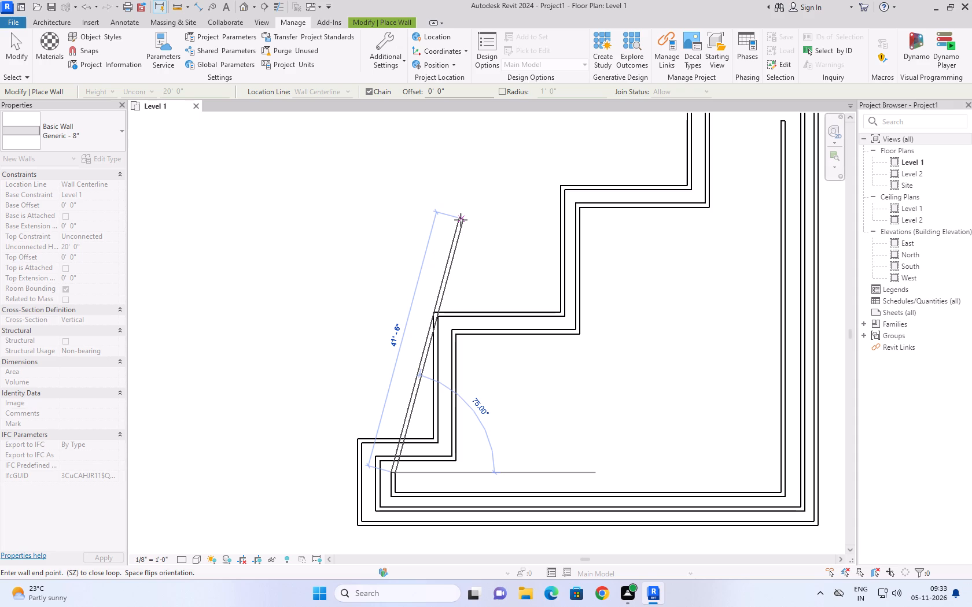
click(470, 470)
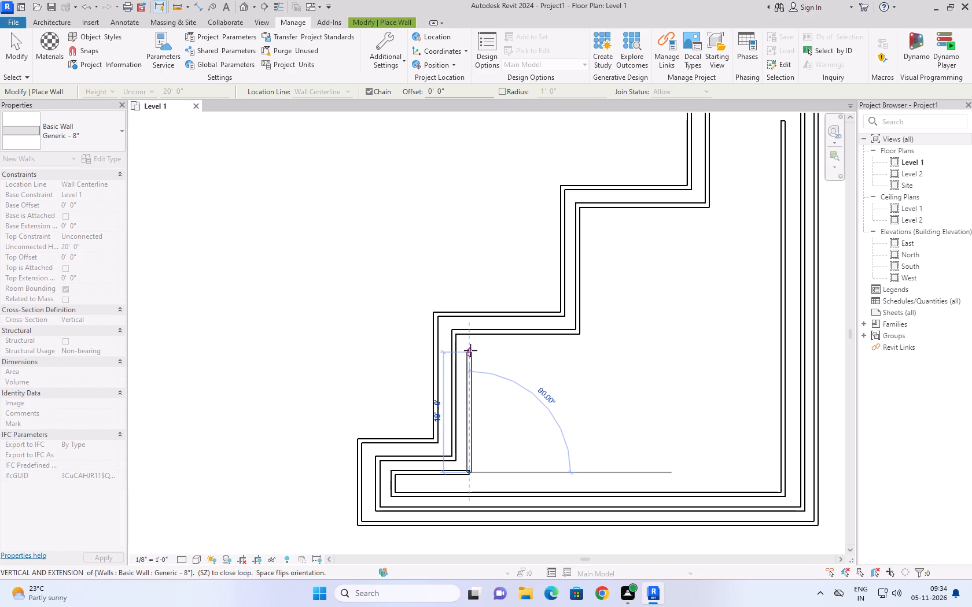
middle_drag(470, 350, 429, 355)
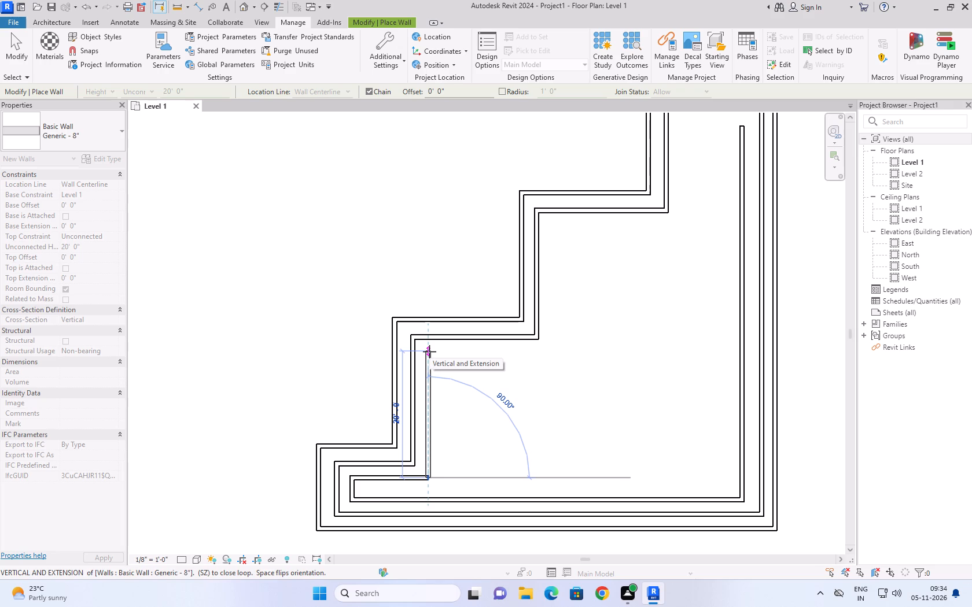
click(429, 350)
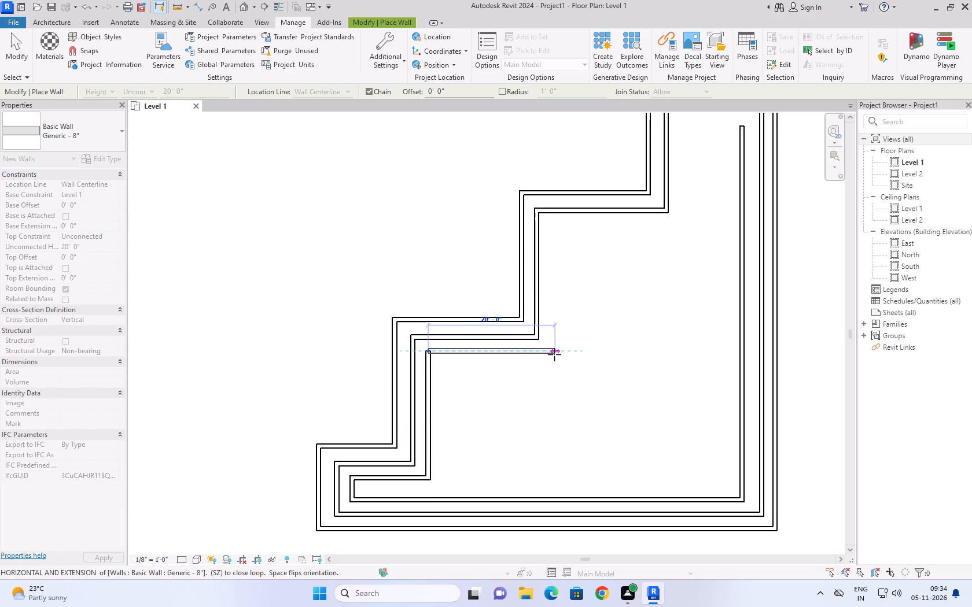
click(551, 354)
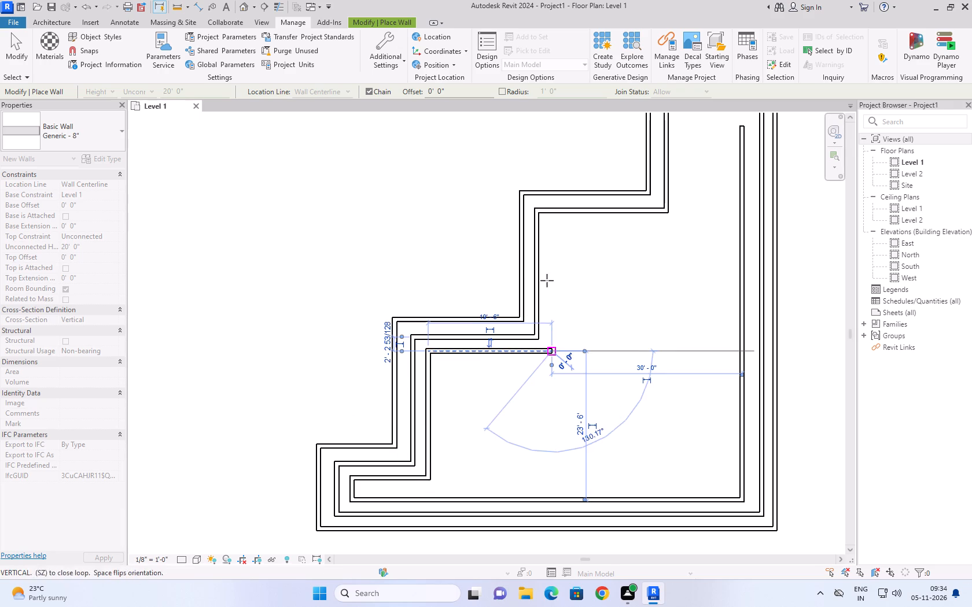
click(554, 225)
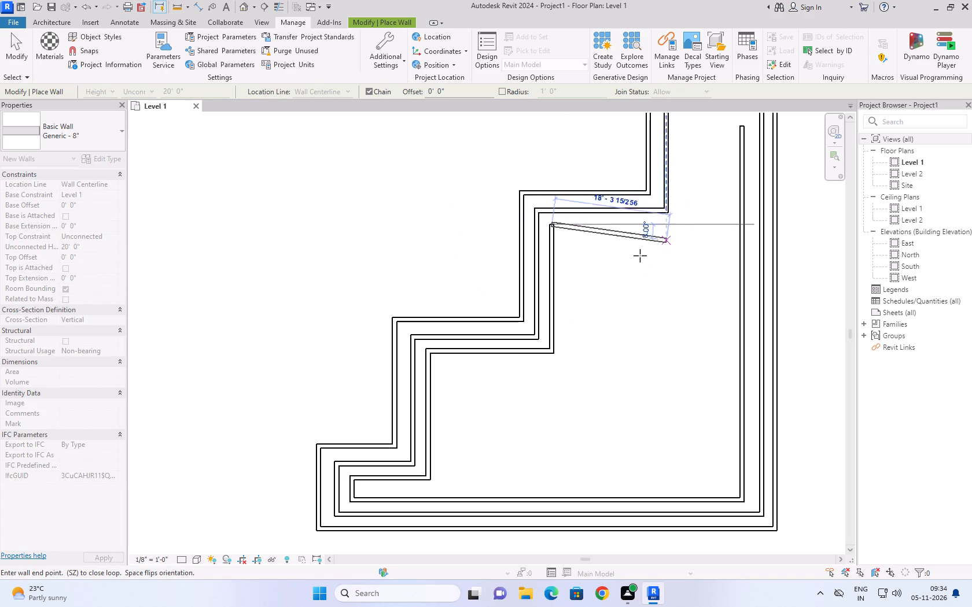
click(681, 223)
Close the third ring with a 15'-6" segment up the plan and a top wall across to the right wall's open end.
middle_drag(691, 171, 629, 255)
scroll(629, 254, up, 2)
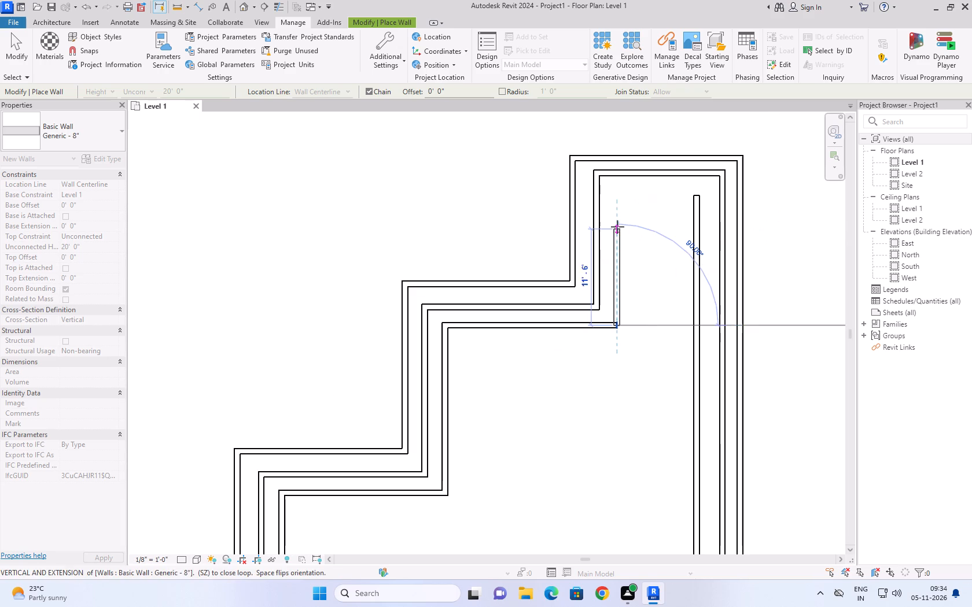
click(617, 199)
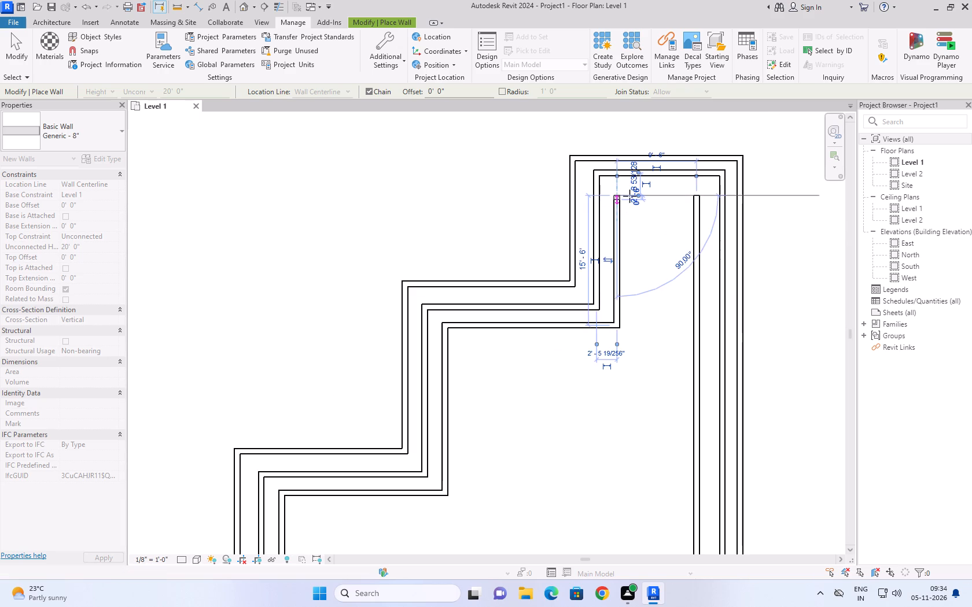
click(698, 194)
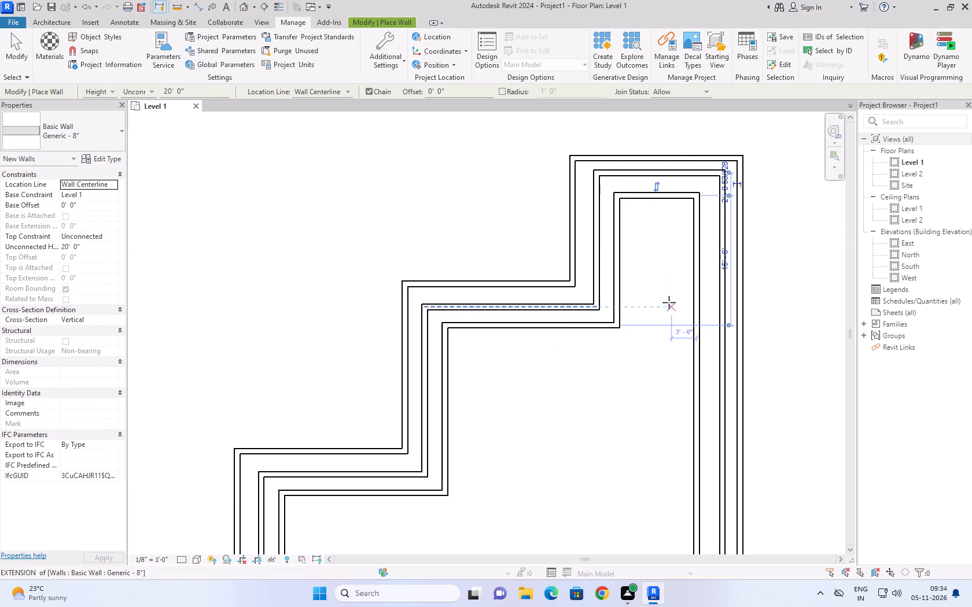
Start a fourth wall ring inside the third, beginning just inside its upper-right corner.
scroll(668, 293, down, 4)
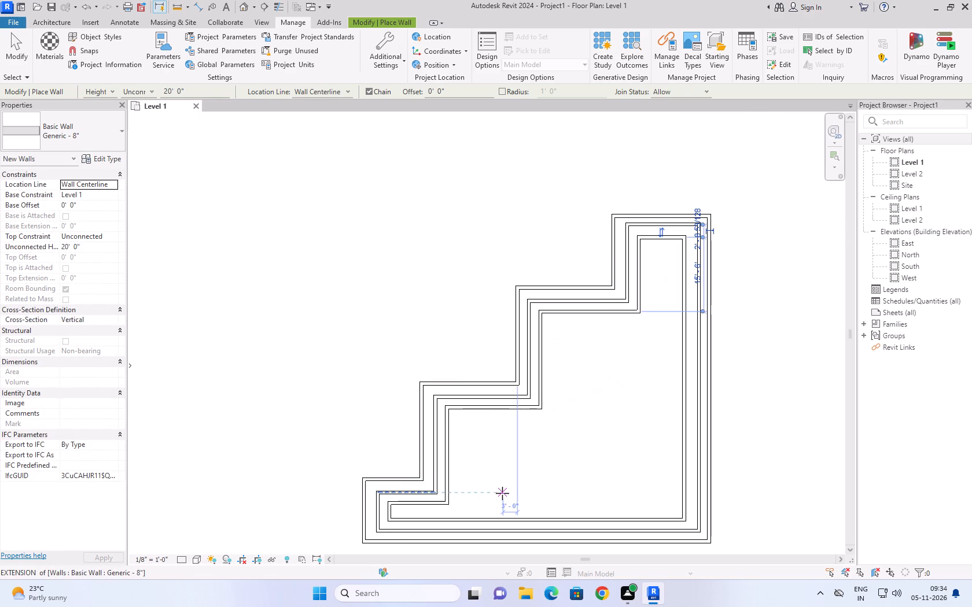
middle_drag(502, 492, 468, 451)
scroll(467, 451, up, 3)
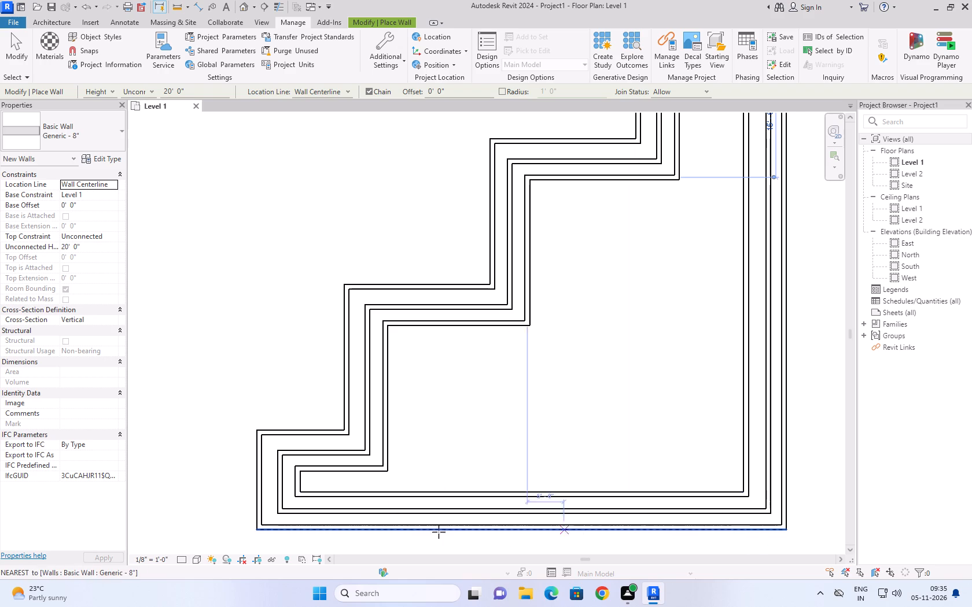
middle_drag(591, 355, 415, 420)
scroll(418, 420, down, 1)
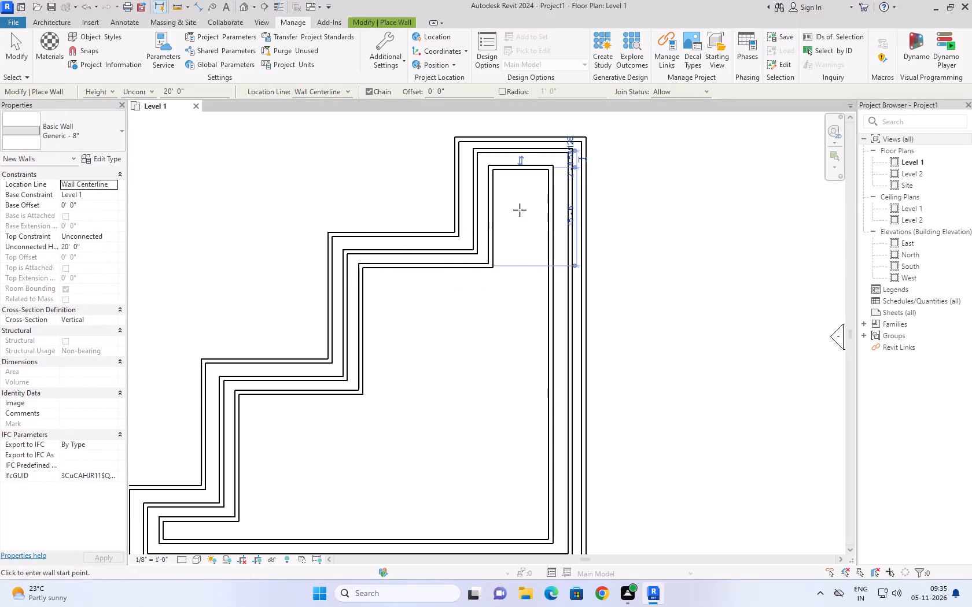
click(534, 181)
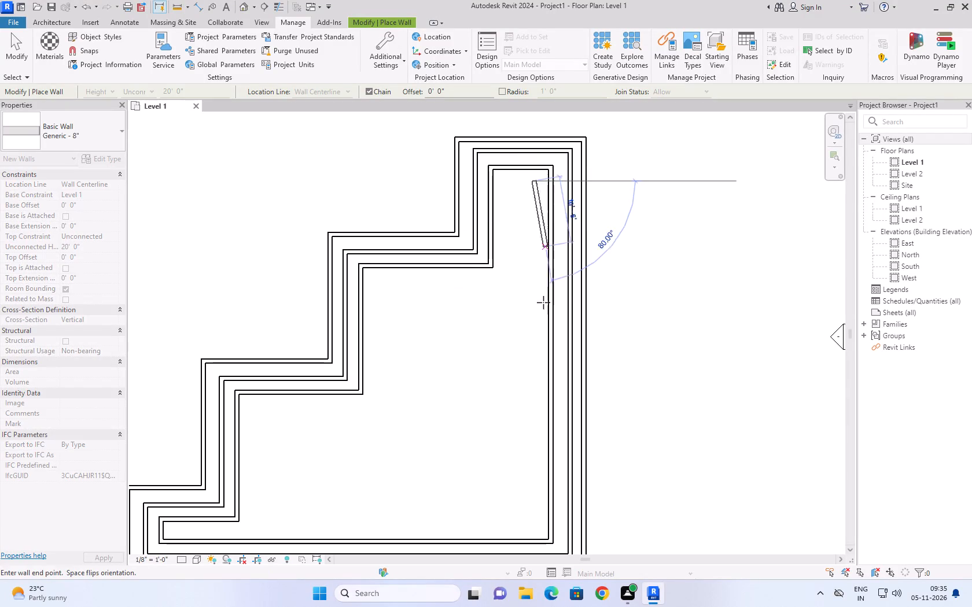
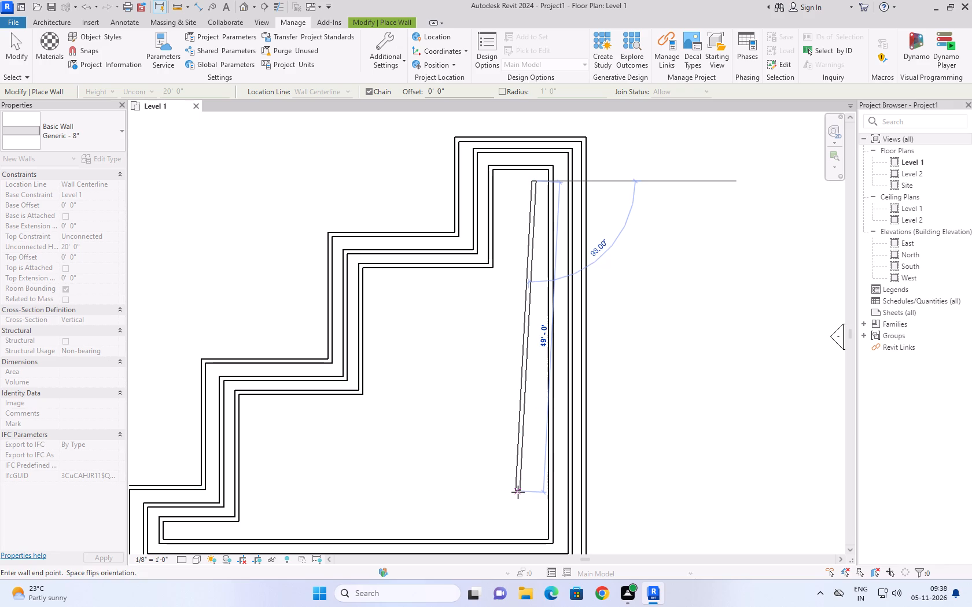
Draw the fourth ring's right wall about 54'-6" straight down, ending just above the third ring's bottom wall.
click(533, 527)
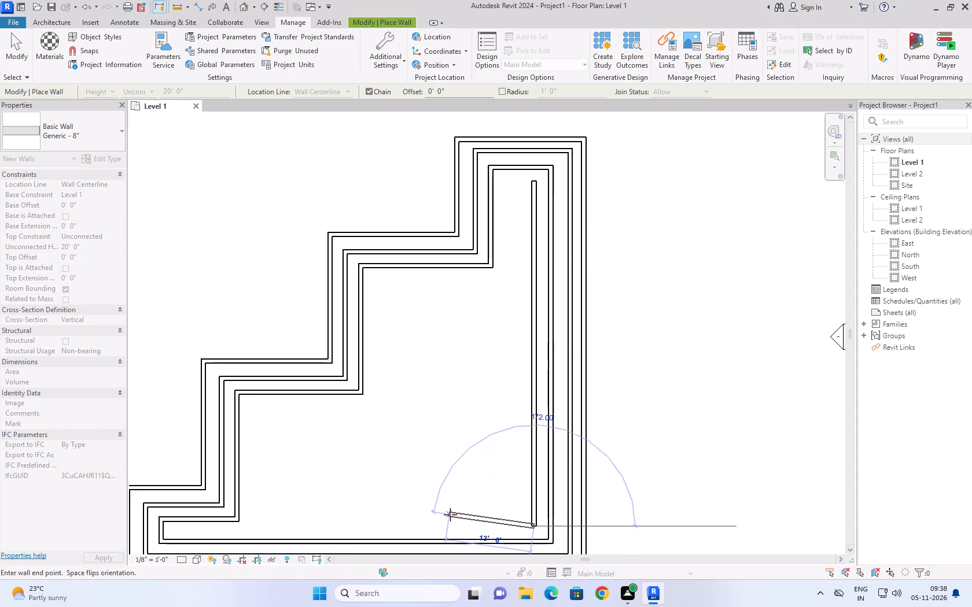
middle_drag(483, 502, 507, 487)
scroll(507, 487, up, 1)
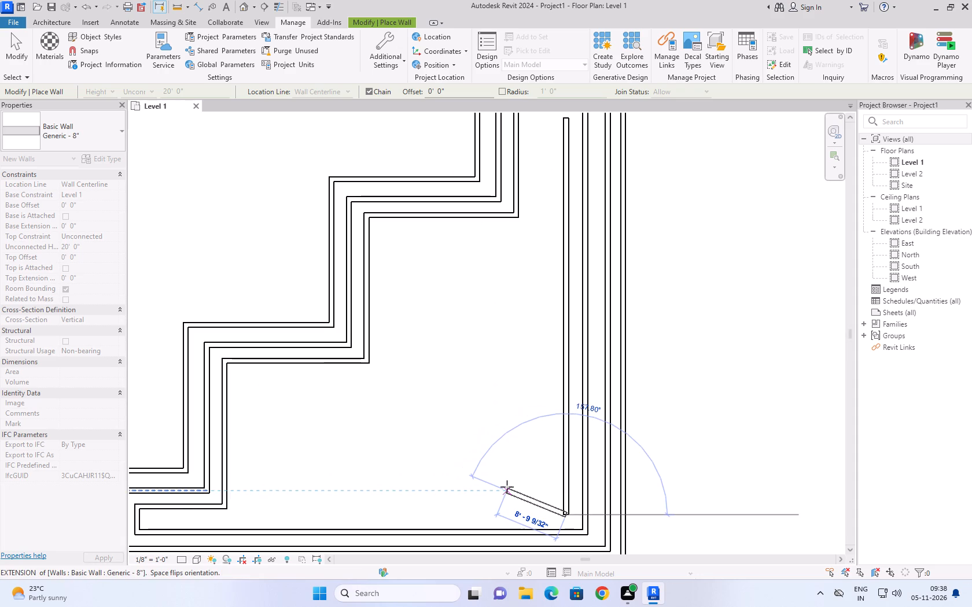
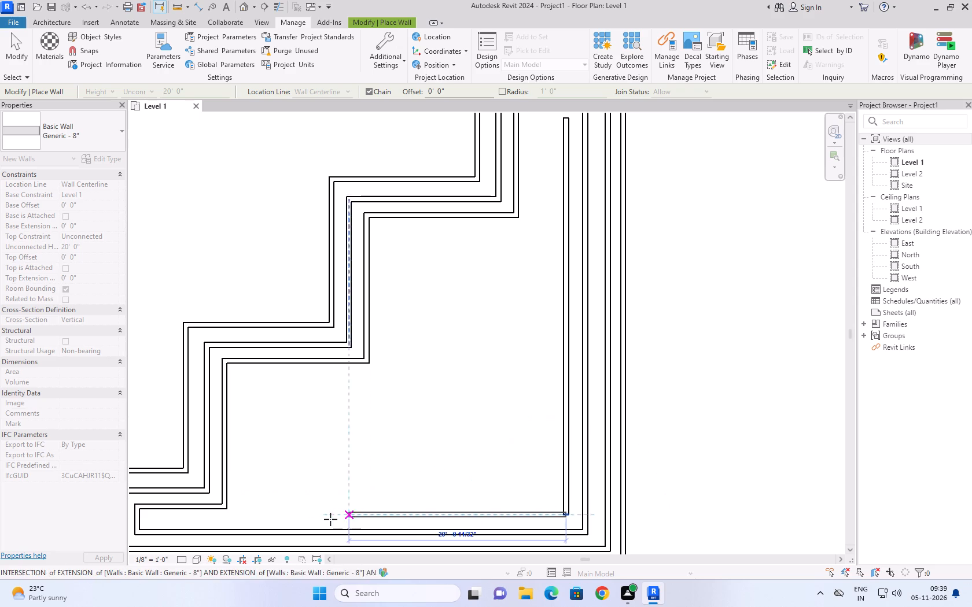
Close the fourth ring as a narrow rectangle about 2'-0" wide and 56' tall, ending at the top of its right wall.
middle_drag(329, 516, 481, 500)
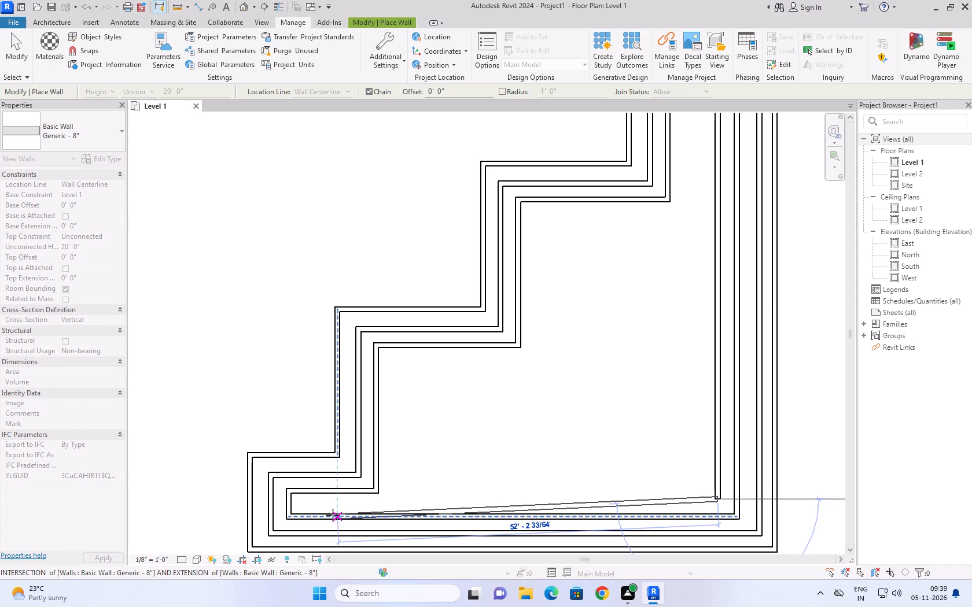
scroll(297, 505, up, 2)
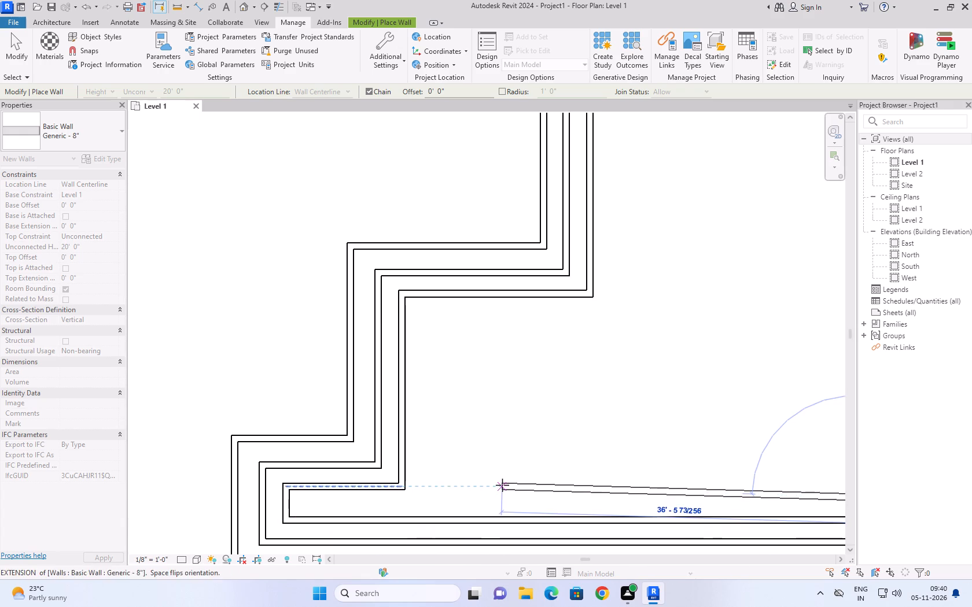
middle_drag(502, 485, 244, 461)
scroll(249, 457, up, 1)
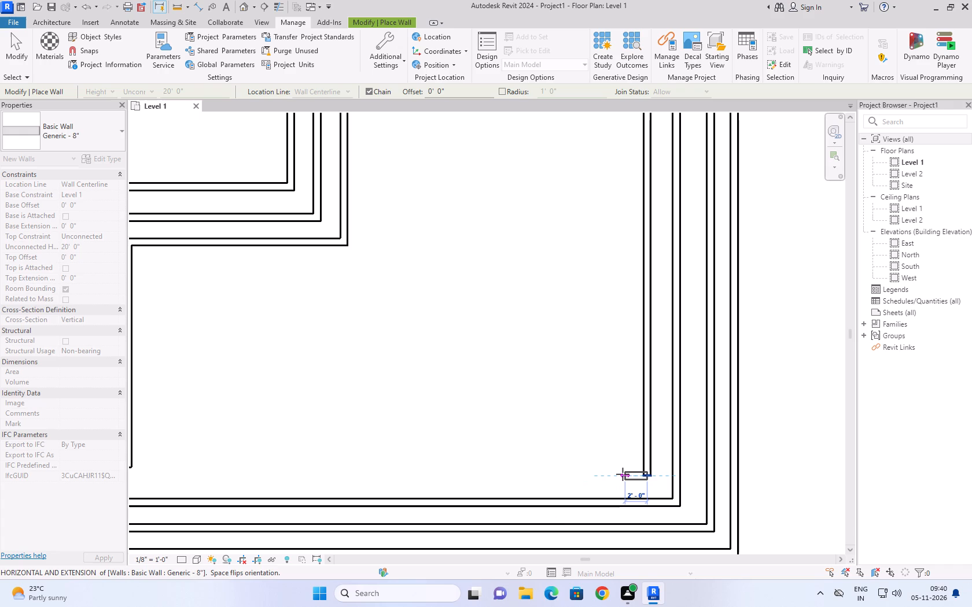
click(623, 474)
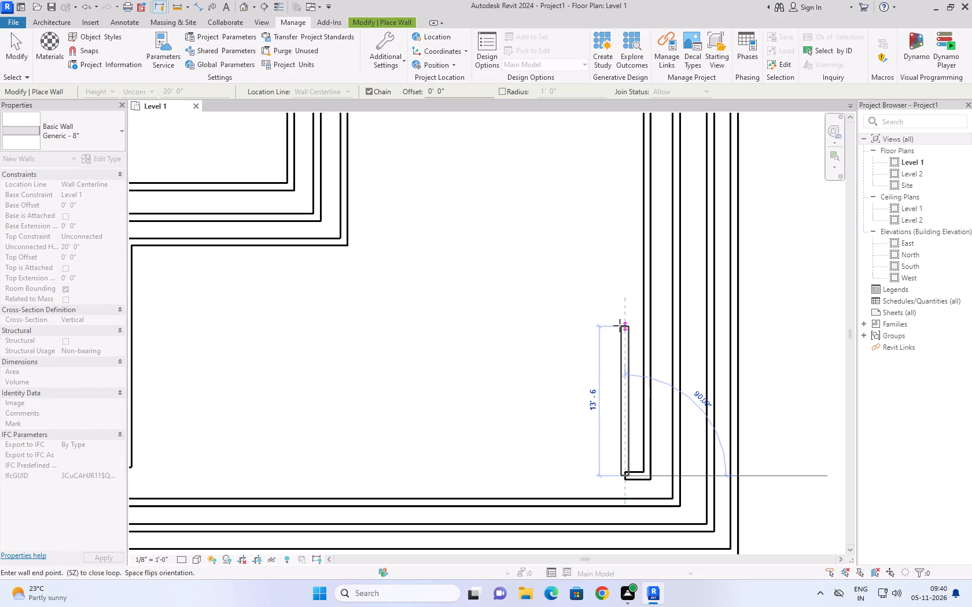
middle_drag(620, 325, 563, 494)
scroll(563, 494, up, 1)
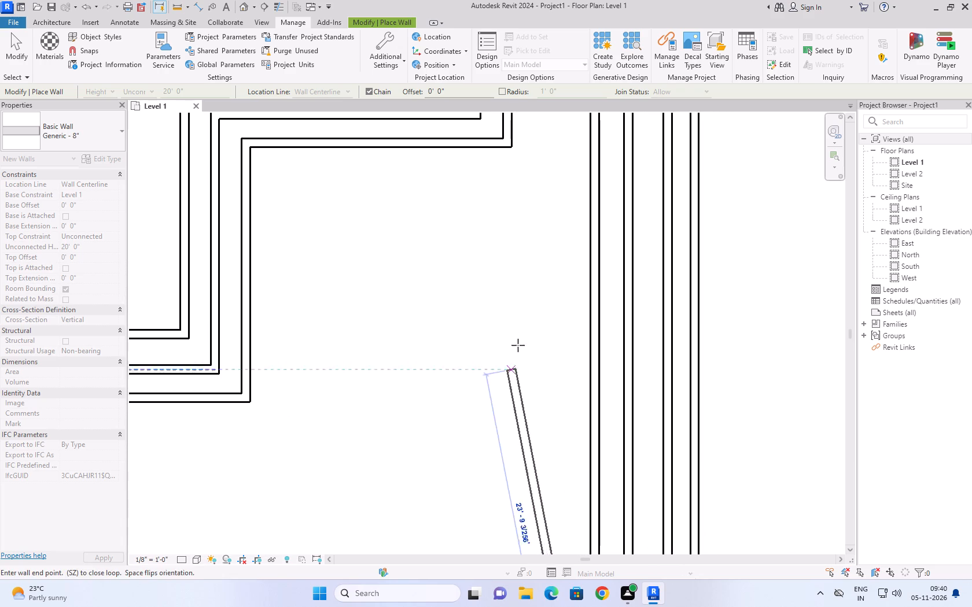
middle_drag(568, 222, 548, 456)
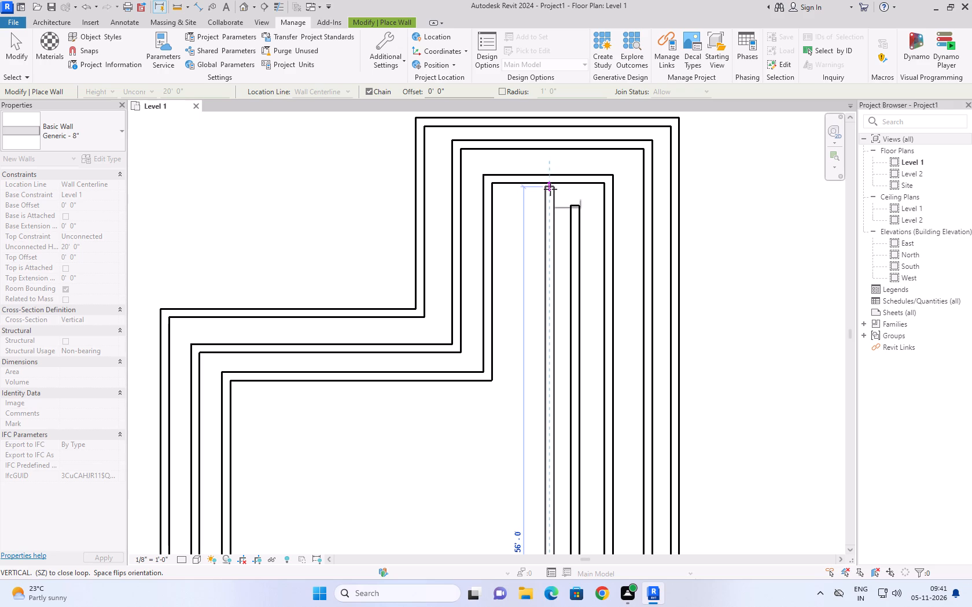
click(550, 192)
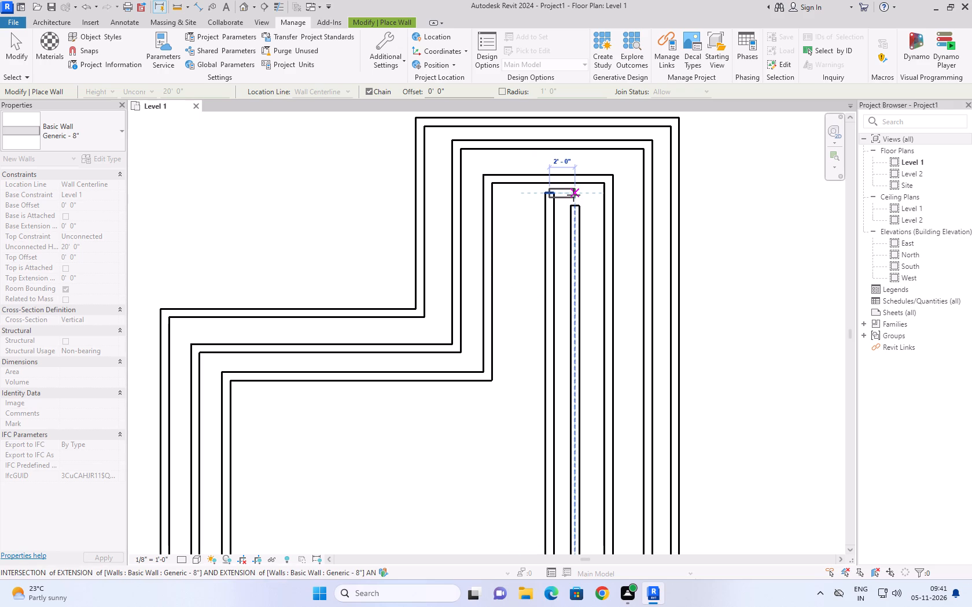
click(573, 195)
click(575, 207)
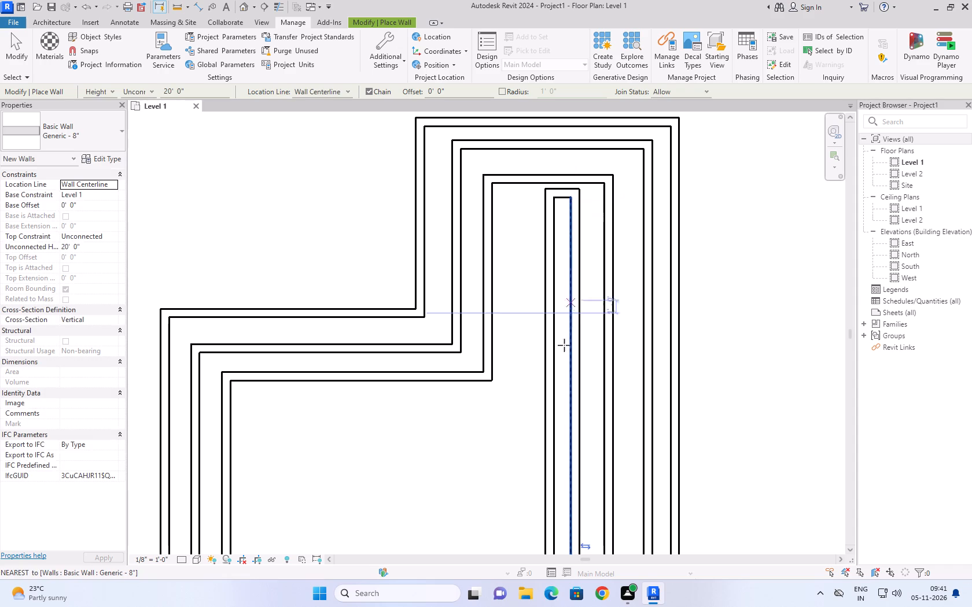
Start a new Generic - 8" wall just left of the narrow loop, level with its top wall, and run it straight down.
middle_drag(536, 451, 565, 400)
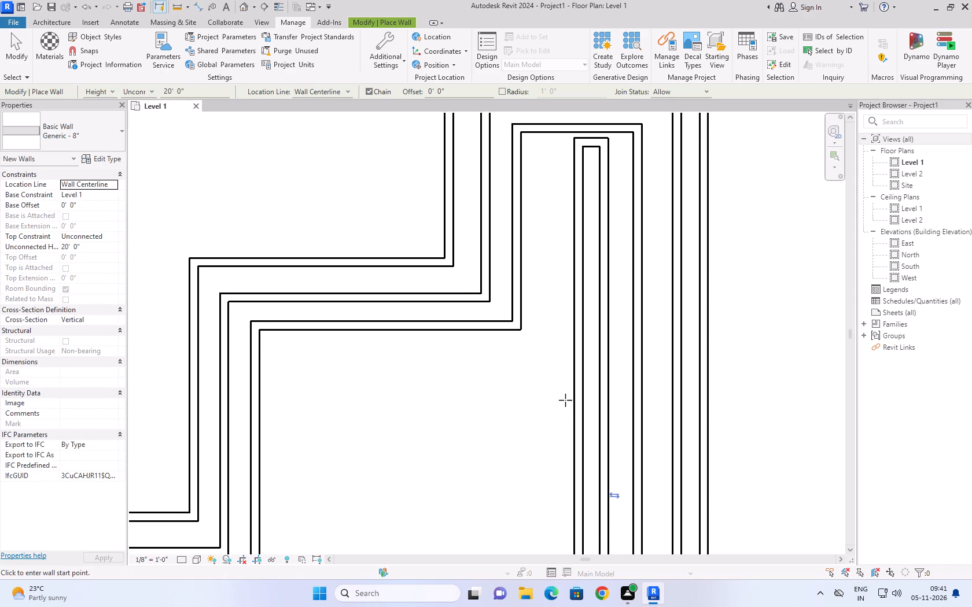
click(562, 143)
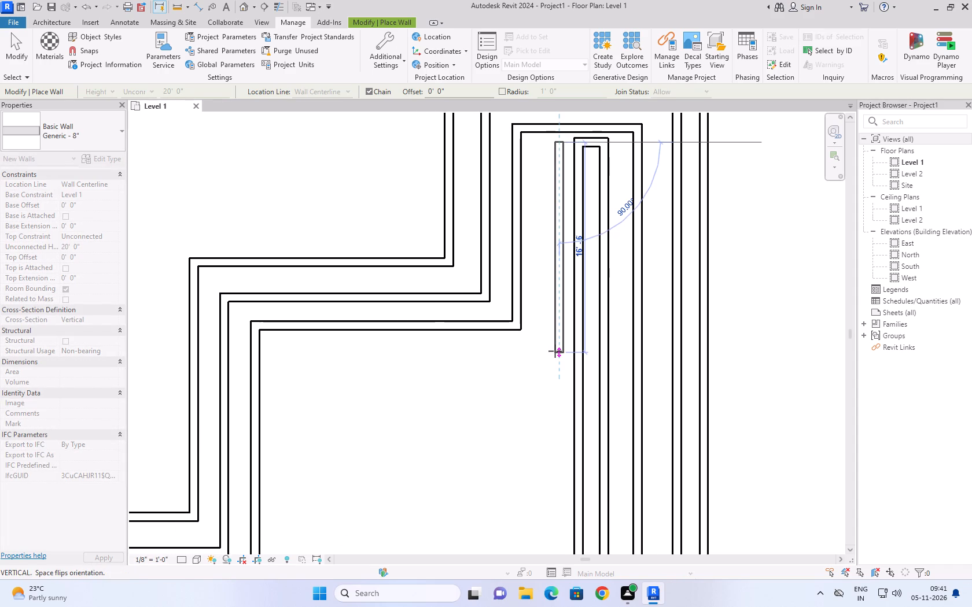
middle_drag(555, 351, 579, 236)
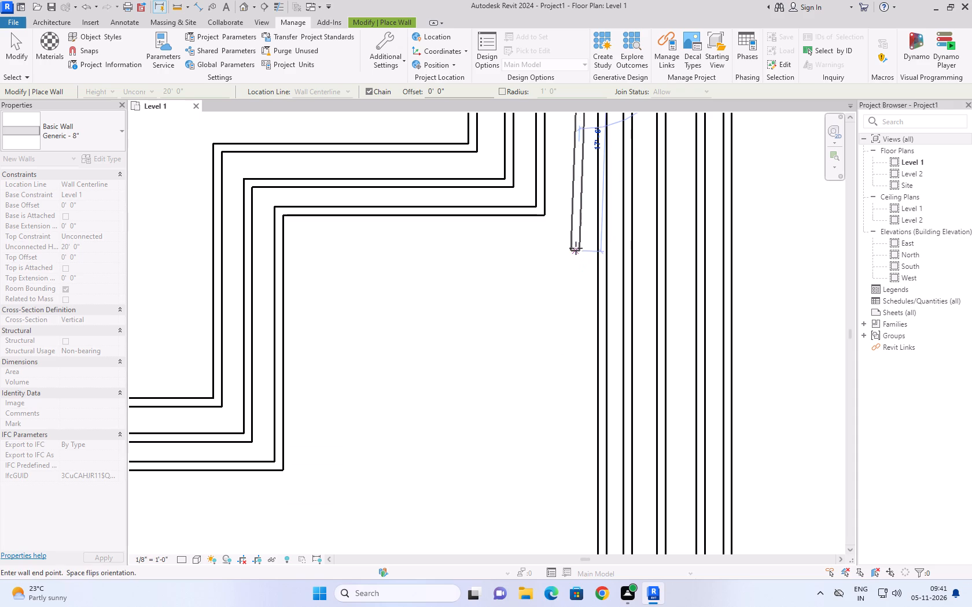
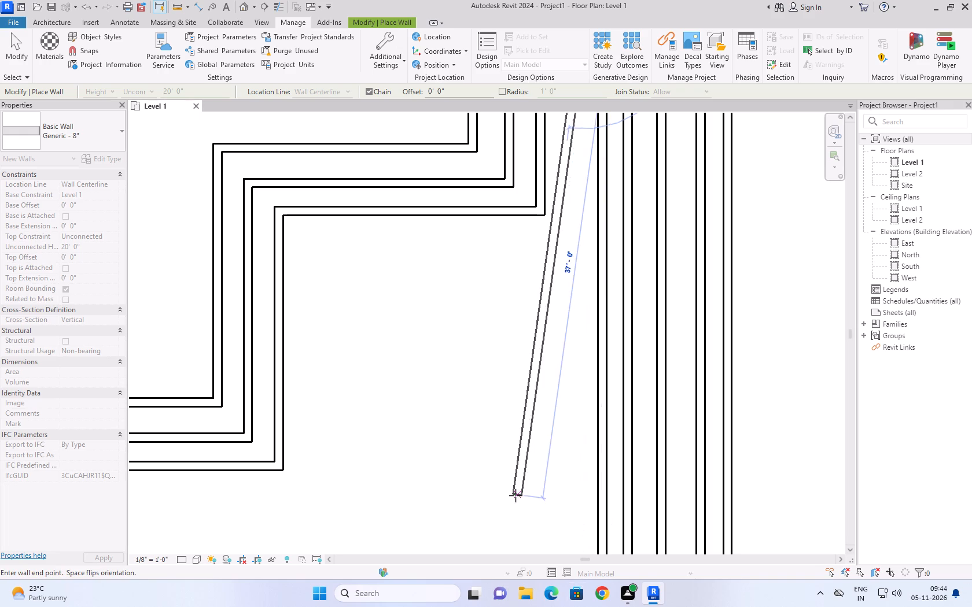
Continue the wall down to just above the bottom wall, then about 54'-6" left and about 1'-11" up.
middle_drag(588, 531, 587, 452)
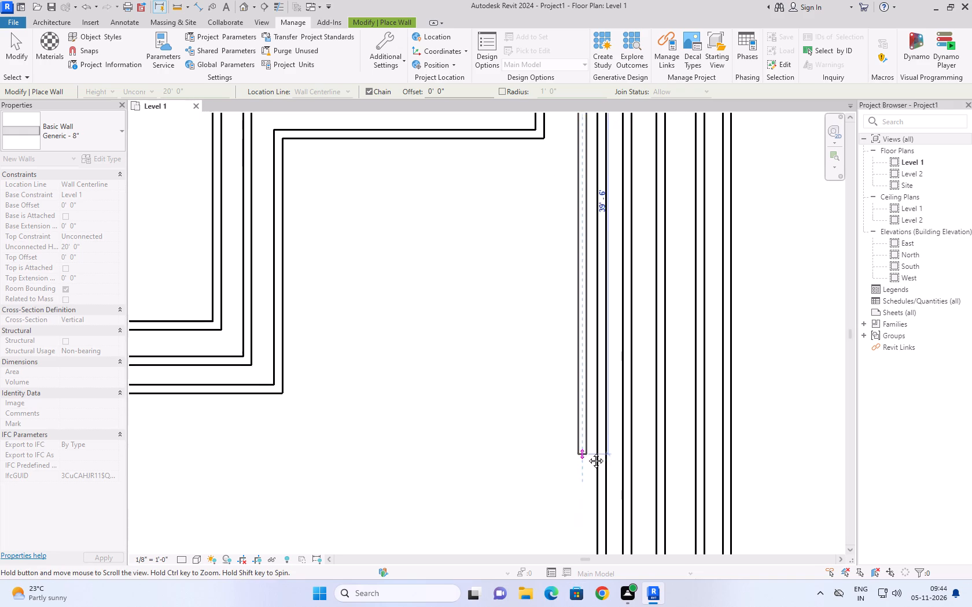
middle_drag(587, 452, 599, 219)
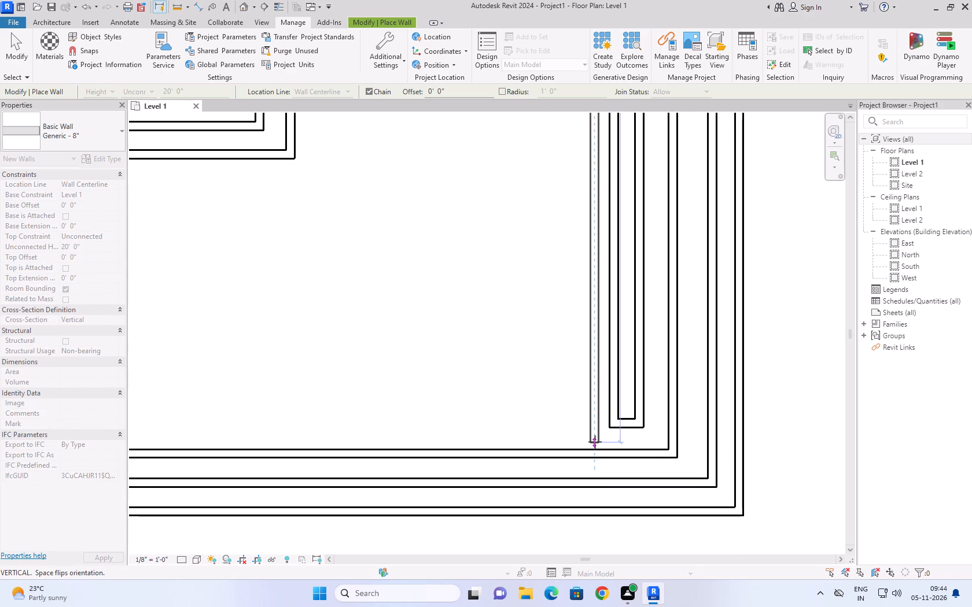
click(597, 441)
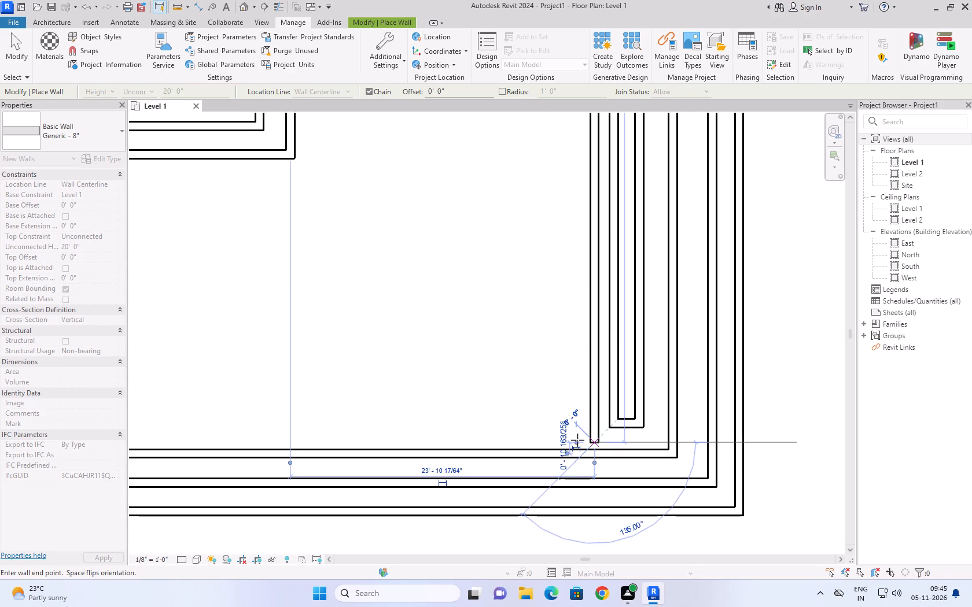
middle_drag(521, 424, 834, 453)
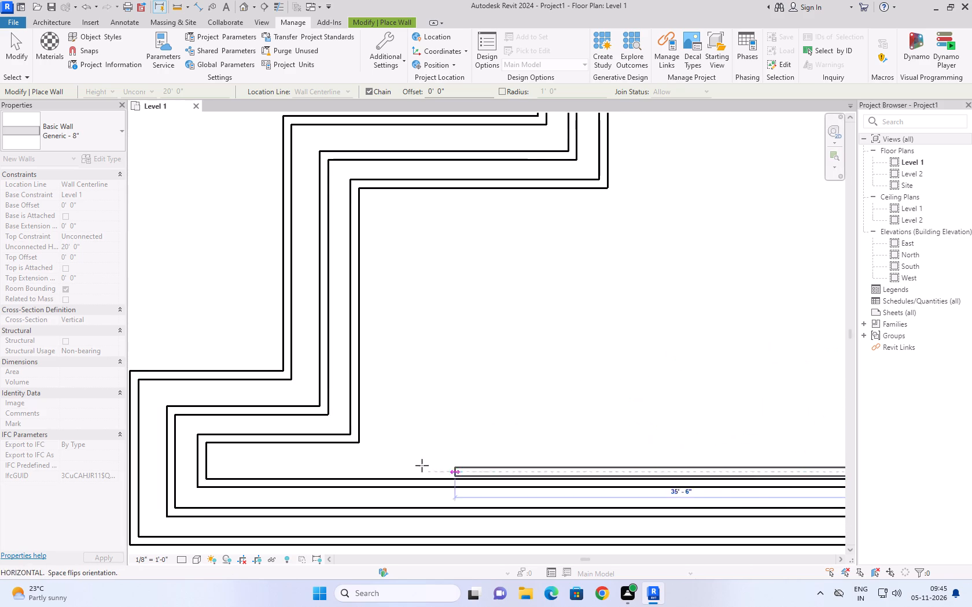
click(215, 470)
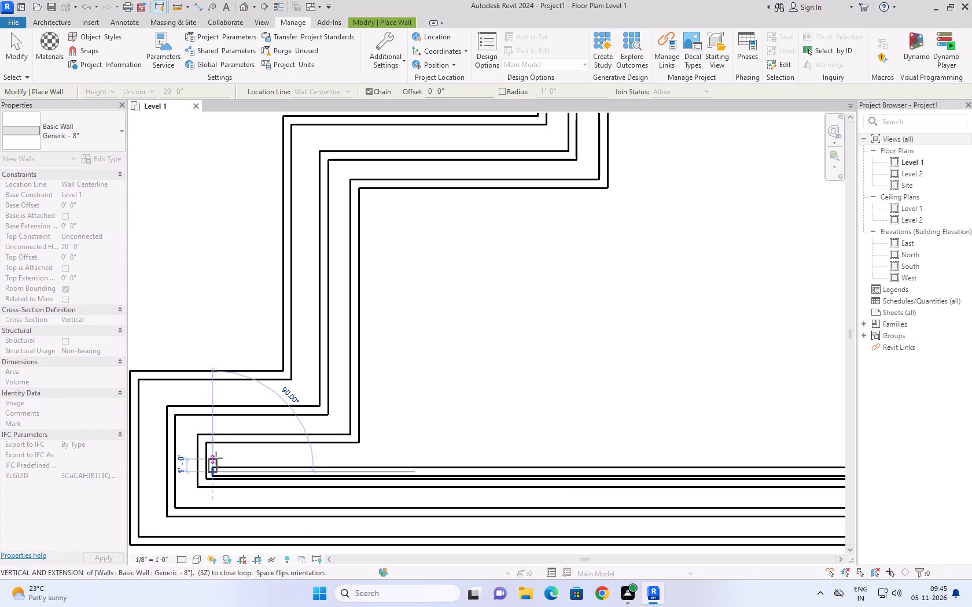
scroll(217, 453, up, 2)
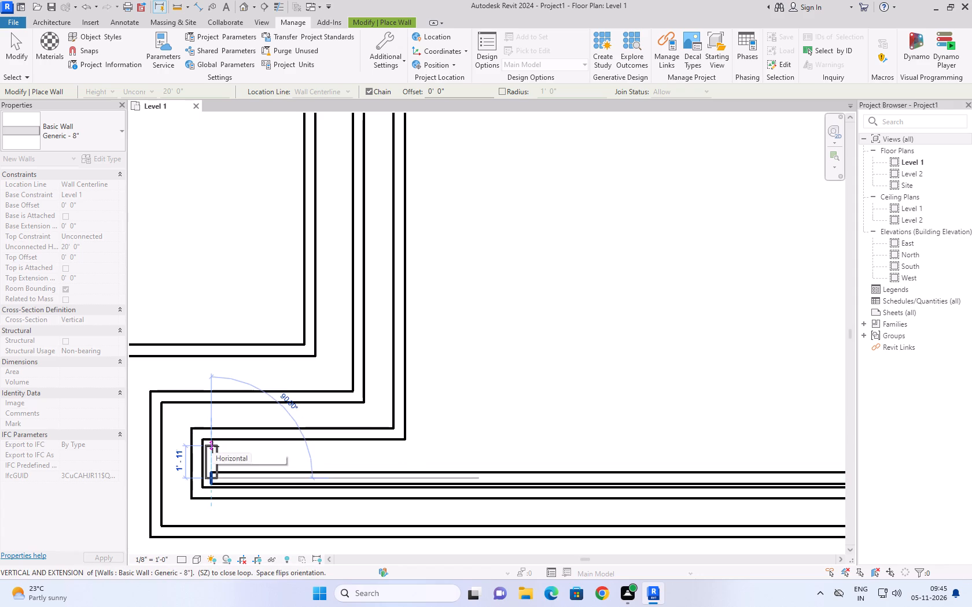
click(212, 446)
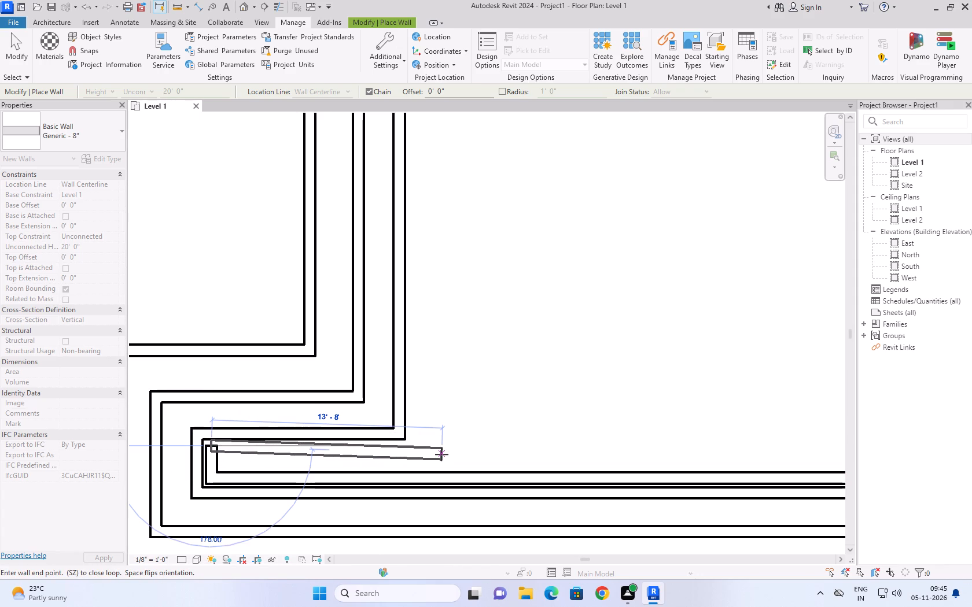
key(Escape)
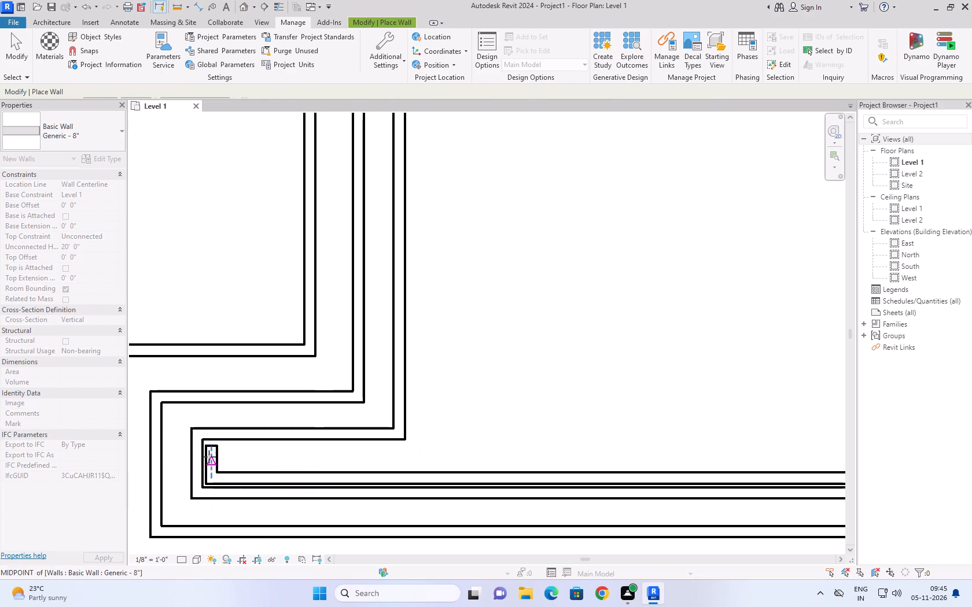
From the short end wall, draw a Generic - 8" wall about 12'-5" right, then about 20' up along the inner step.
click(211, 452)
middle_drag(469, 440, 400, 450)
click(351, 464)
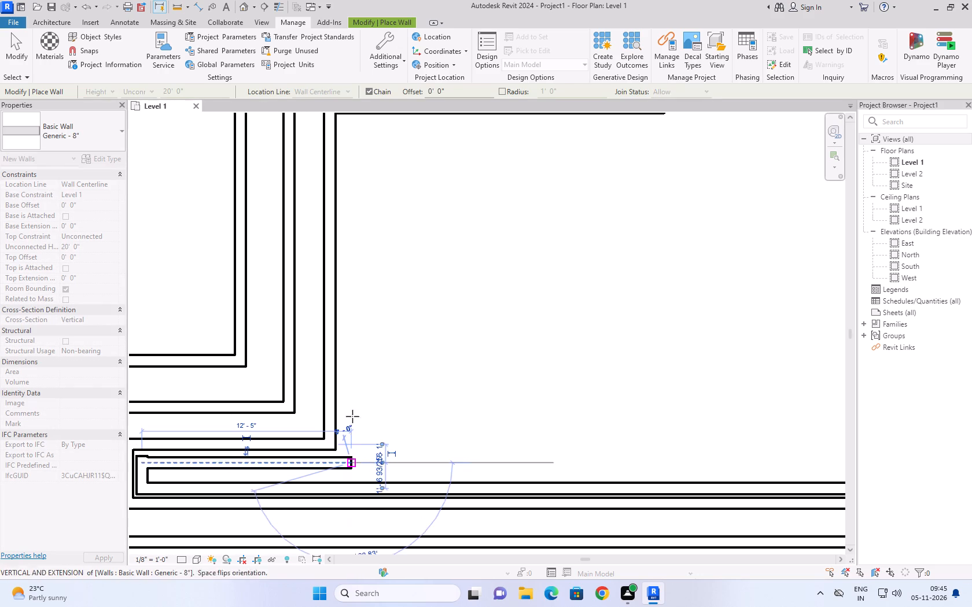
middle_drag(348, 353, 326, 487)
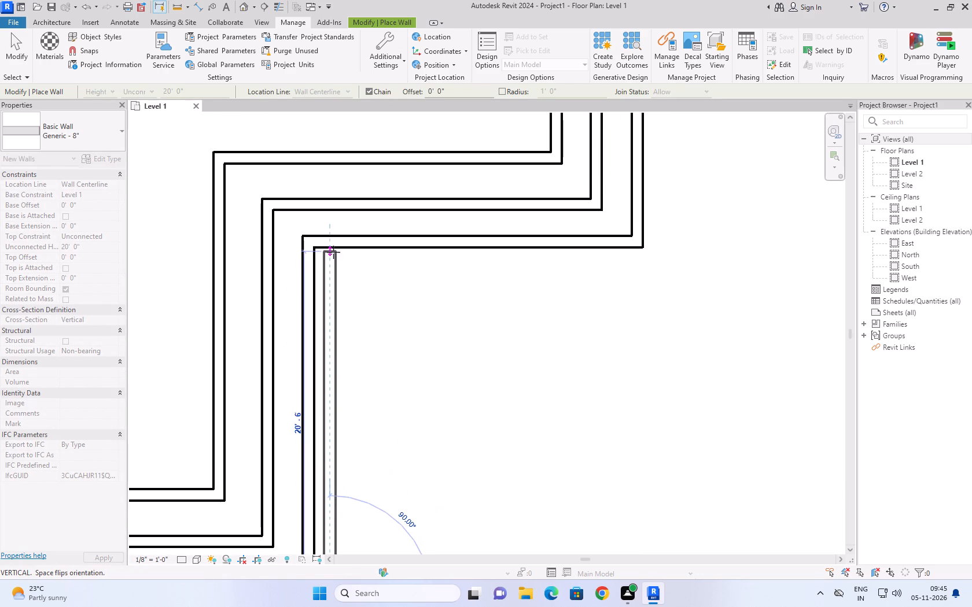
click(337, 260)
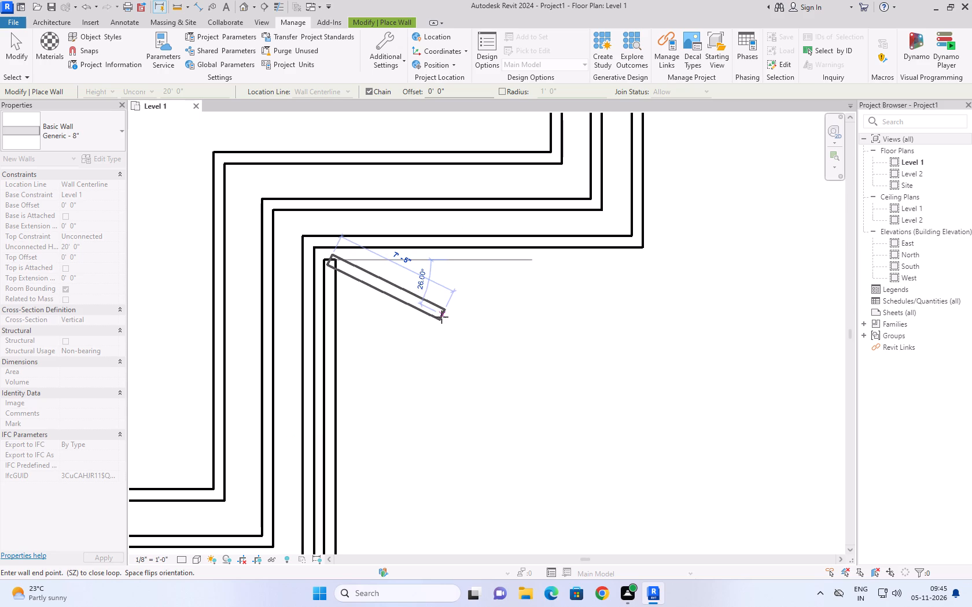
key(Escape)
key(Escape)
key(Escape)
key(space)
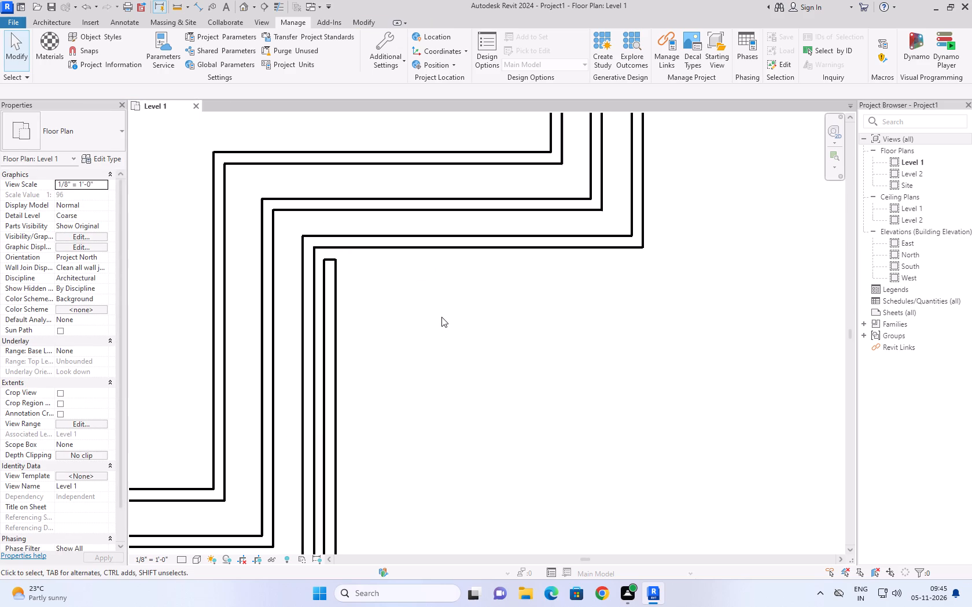
Delete all the walls drawn on the Level 1 floor plan.
scroll(441, 317, down, 9)
scroll(426, 383, down, 2)
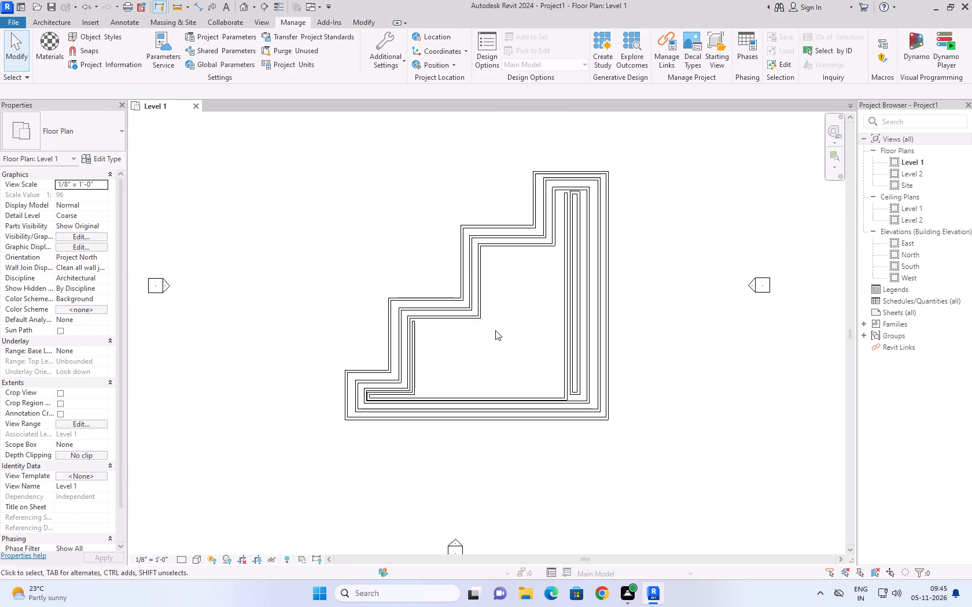
middle_drag(495, 330, 493, 356)
drag(643, 153, 287, 500)
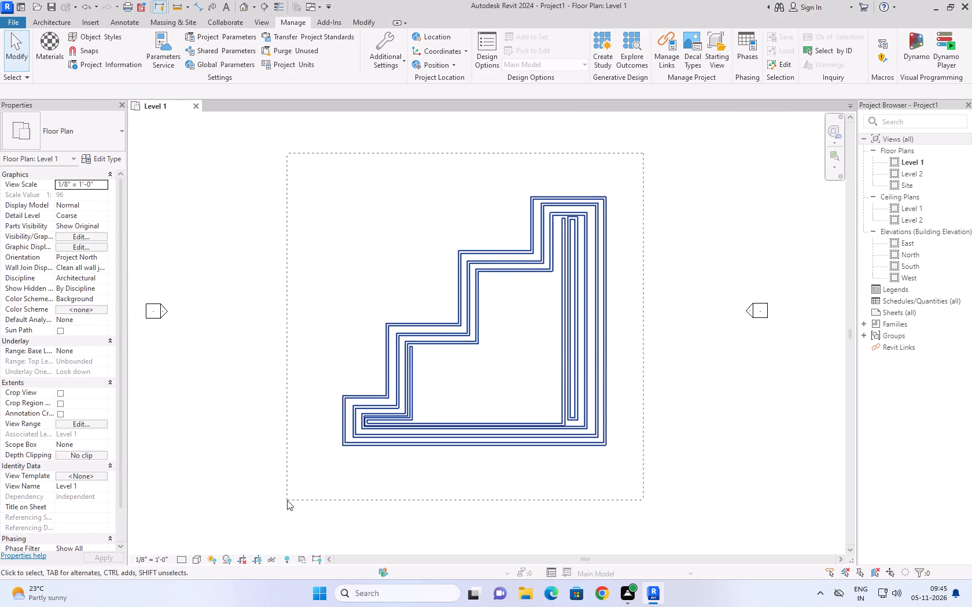
key(Delete)
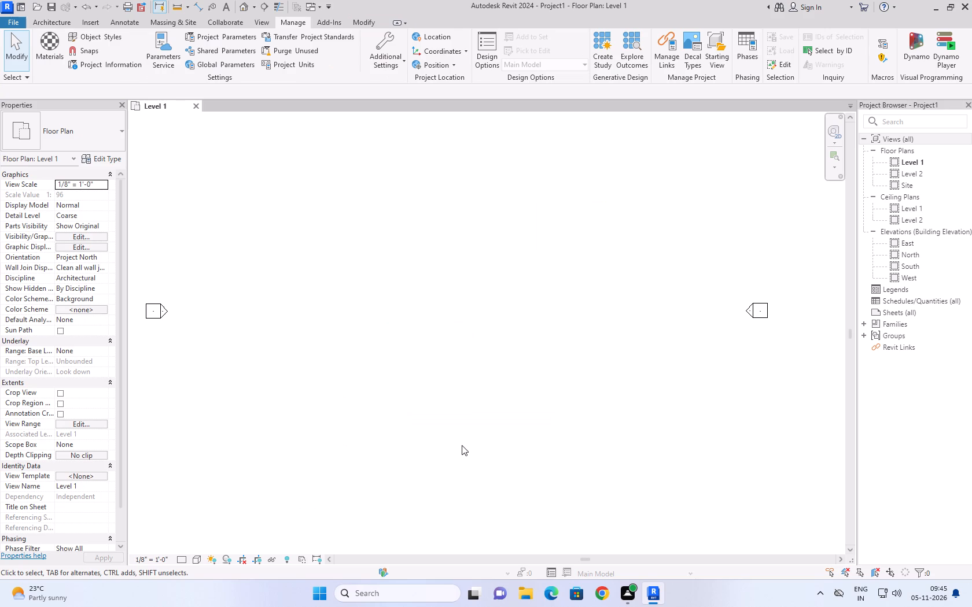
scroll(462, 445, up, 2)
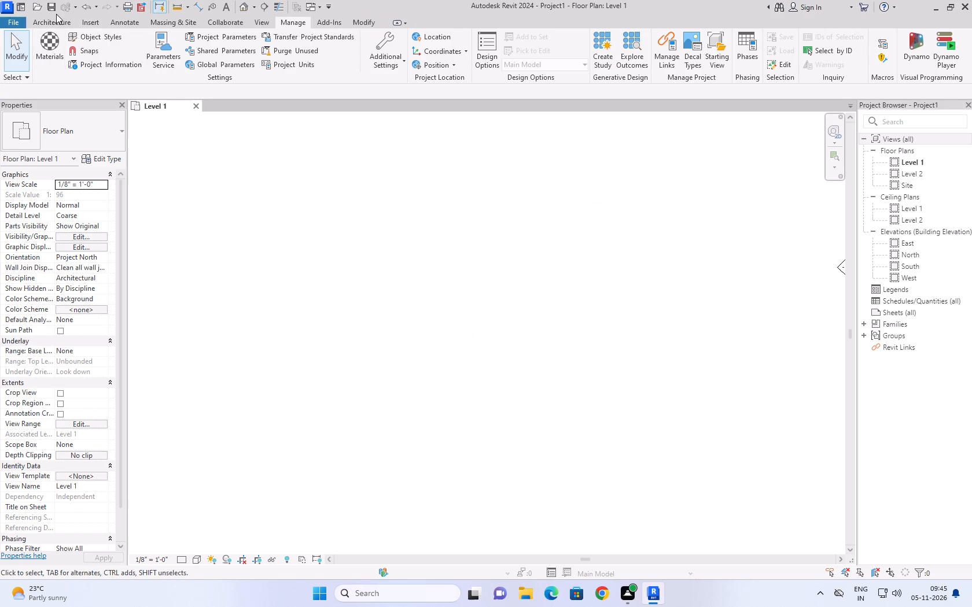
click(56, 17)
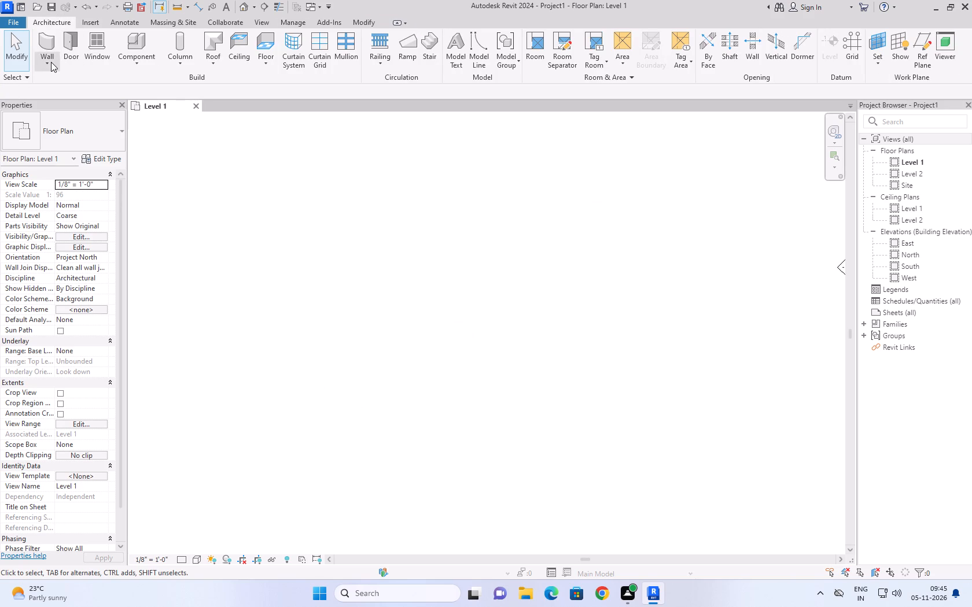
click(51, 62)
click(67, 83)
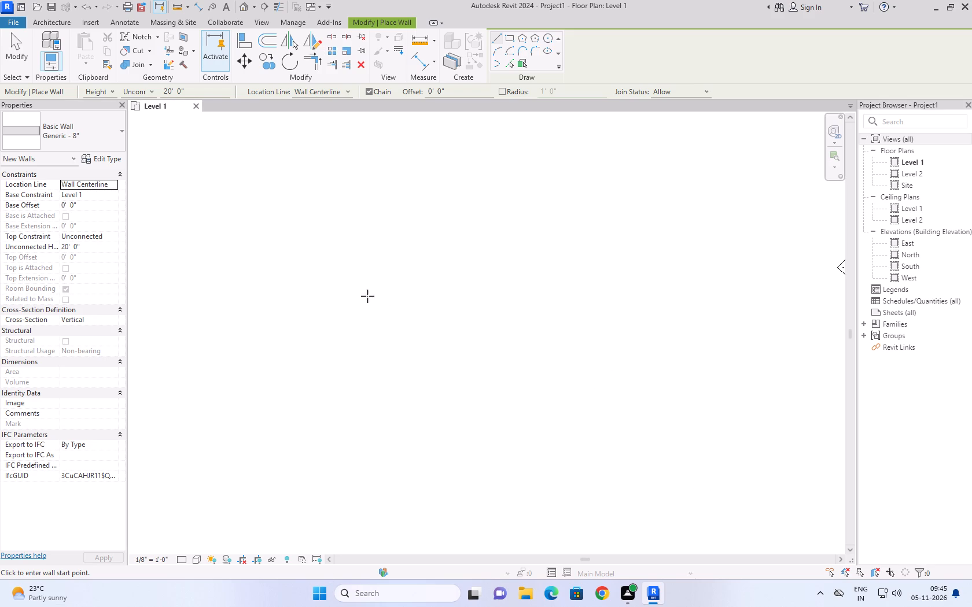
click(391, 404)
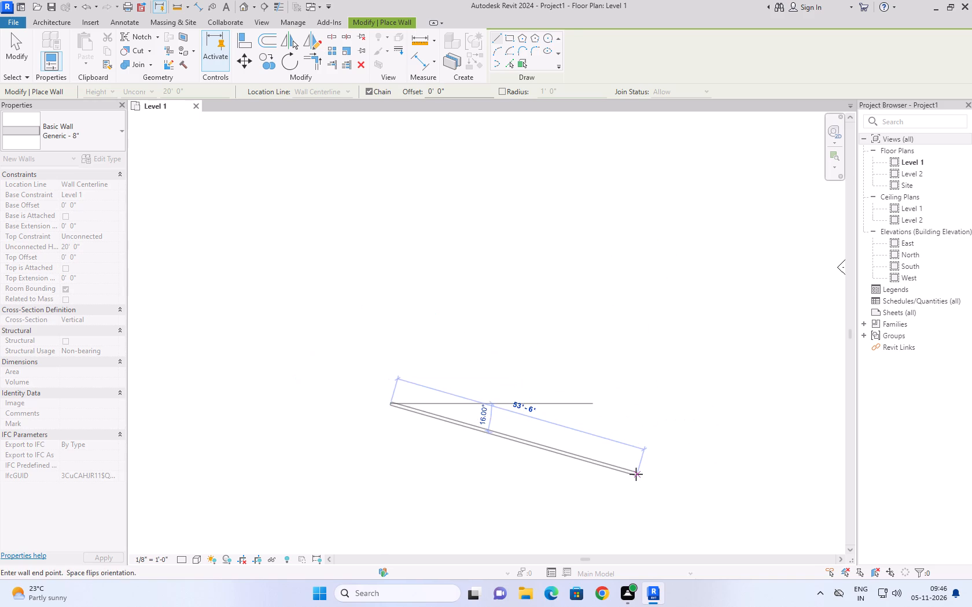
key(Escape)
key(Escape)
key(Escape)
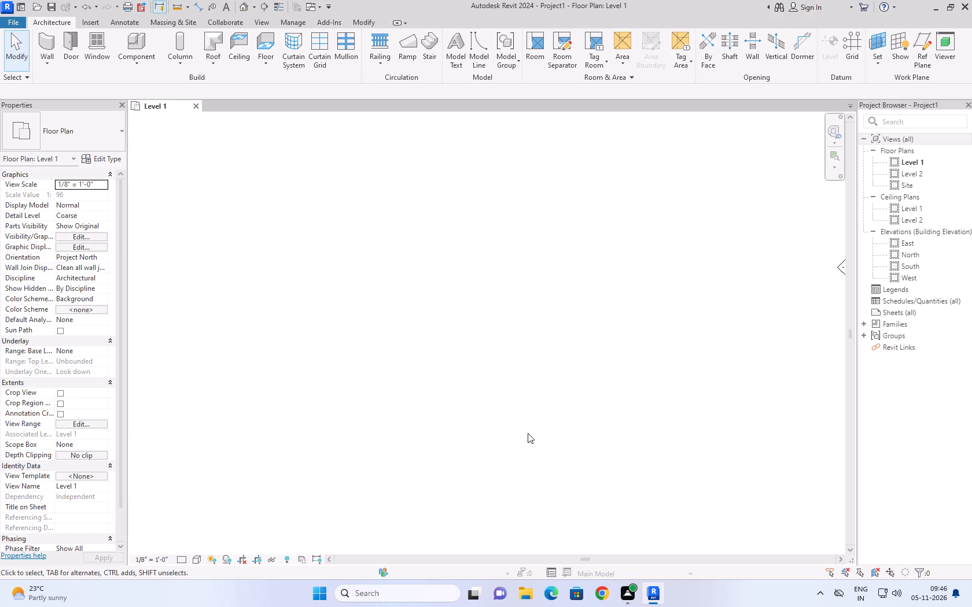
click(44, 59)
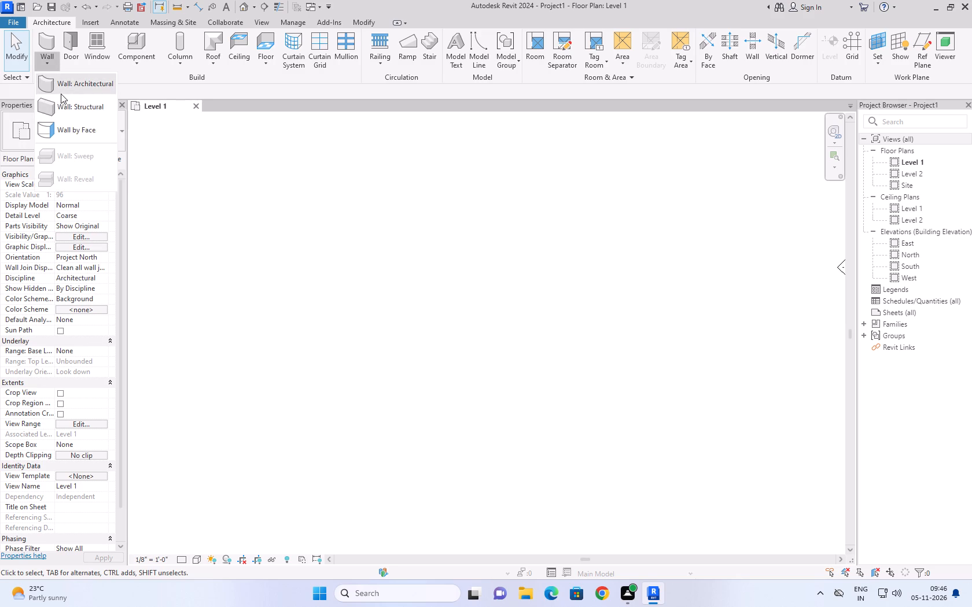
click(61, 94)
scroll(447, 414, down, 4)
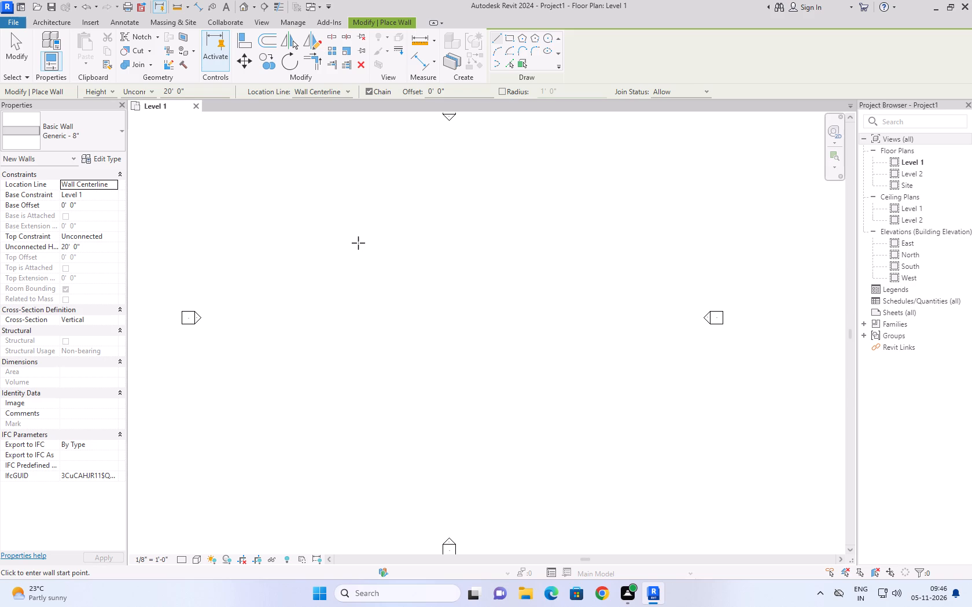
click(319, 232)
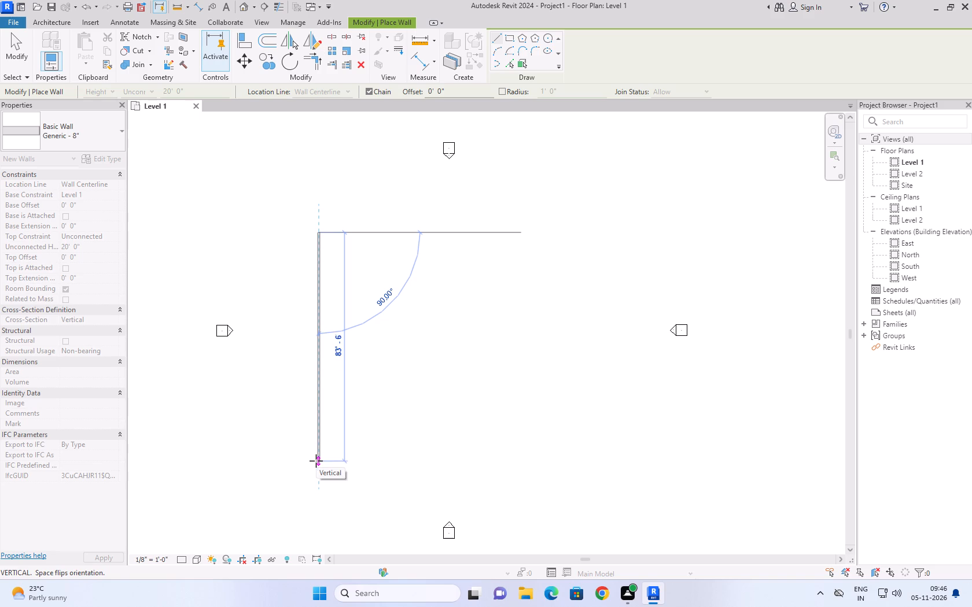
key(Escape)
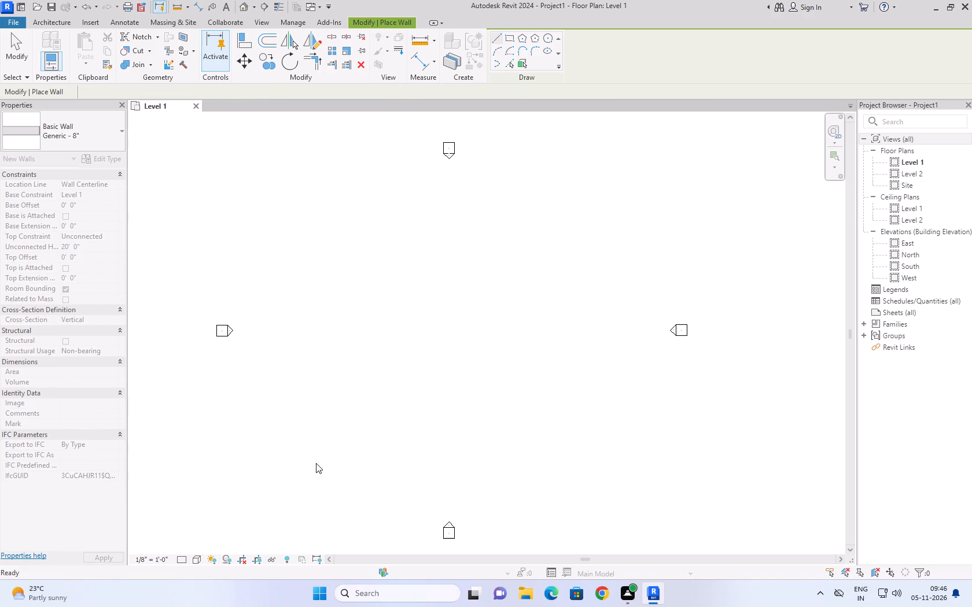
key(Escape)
Create an L-shaped Handrail - Rectangular railing on Level 1, about 63'-6" horizontally and 38' upward from its right end.
scroll(395, 224, down, 2)
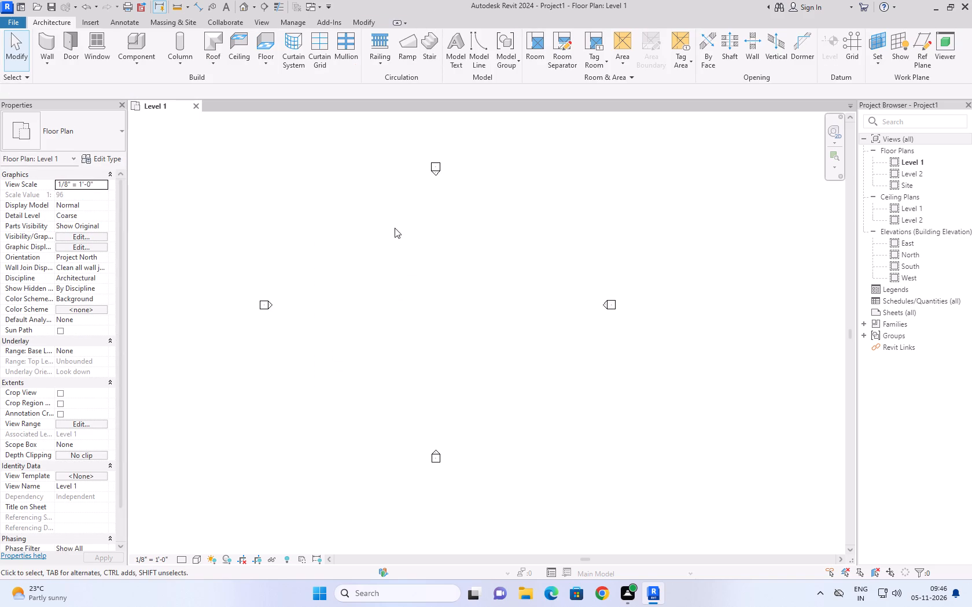
middle_drag(394, 228, 366, 240)
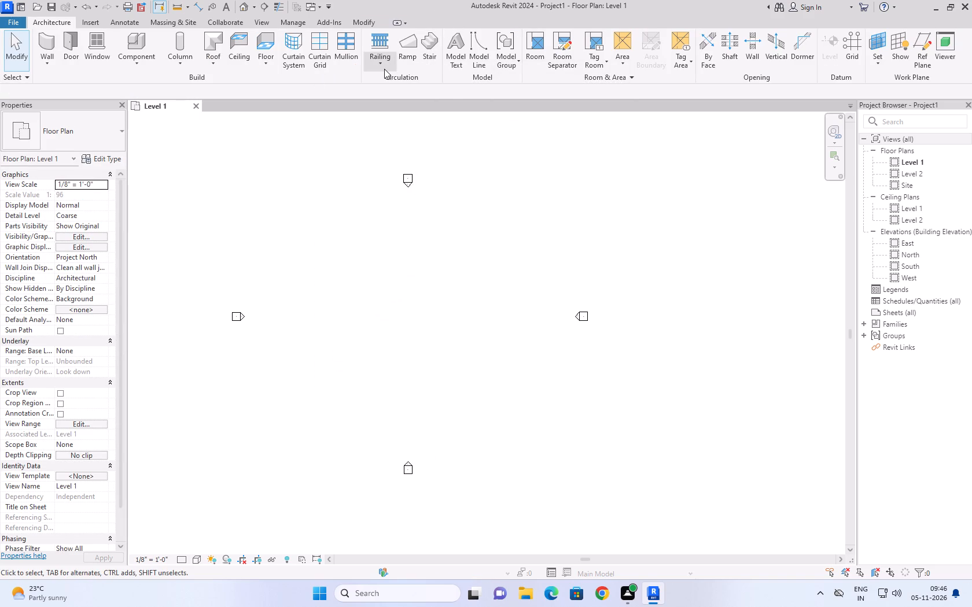
click(384, 69)
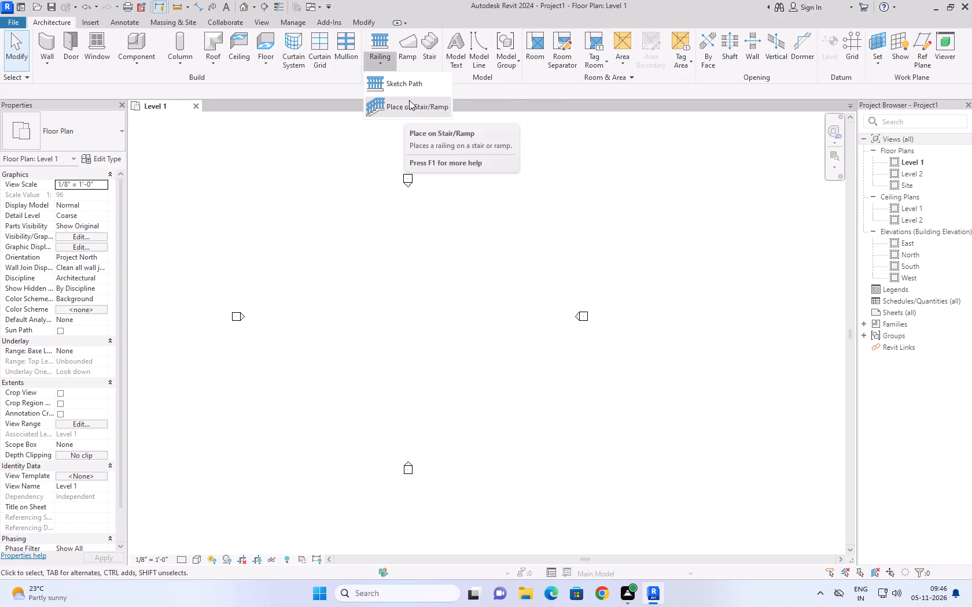
click(412, 92)
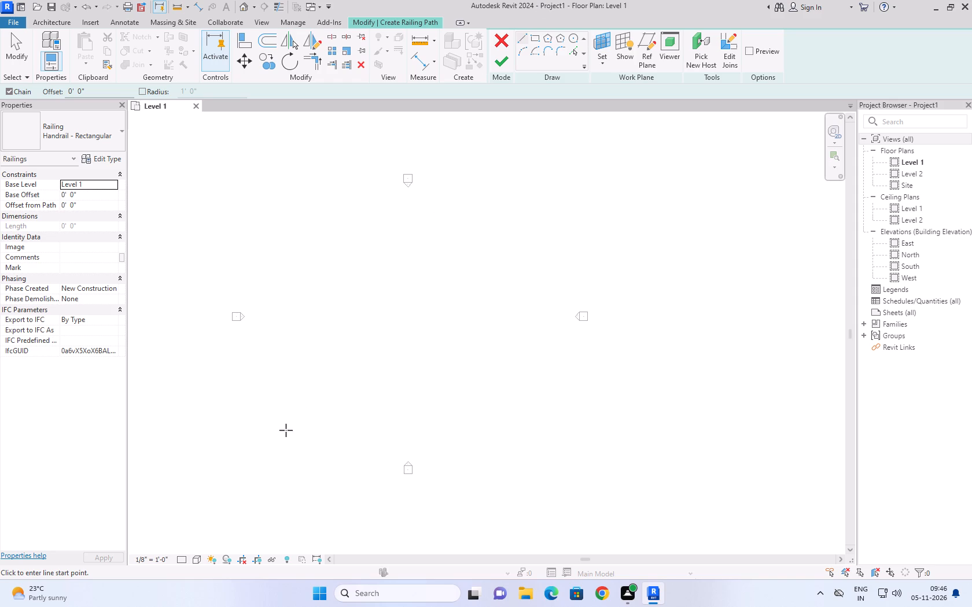
drag(327, 352, 333, 352)
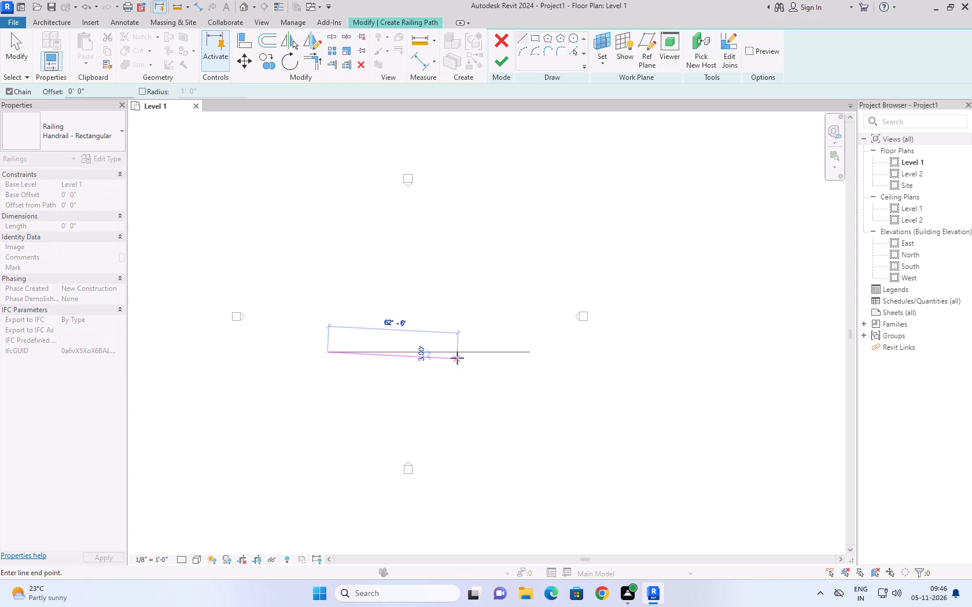
click(459, 357)
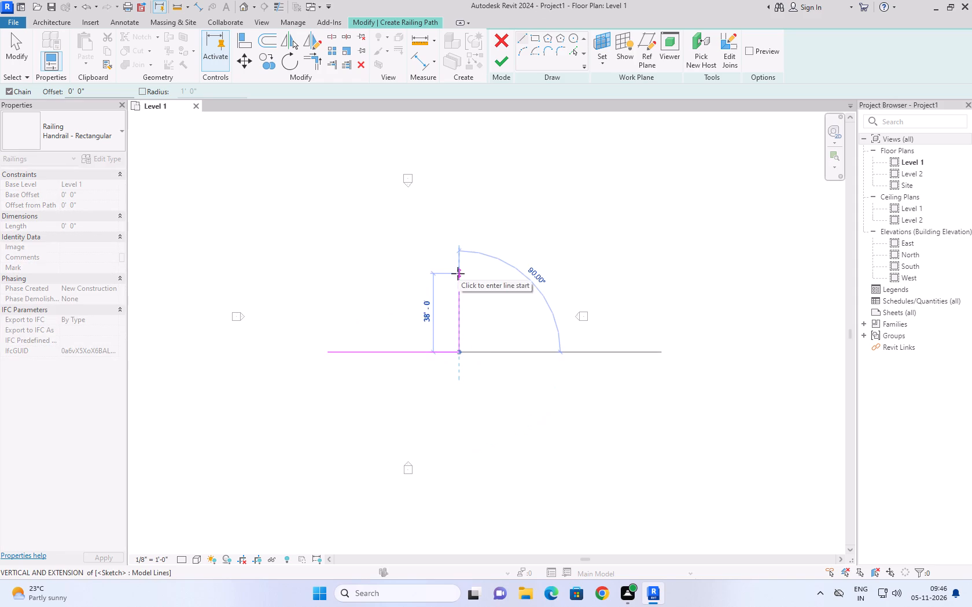
click(458, 273)
key(Escape)
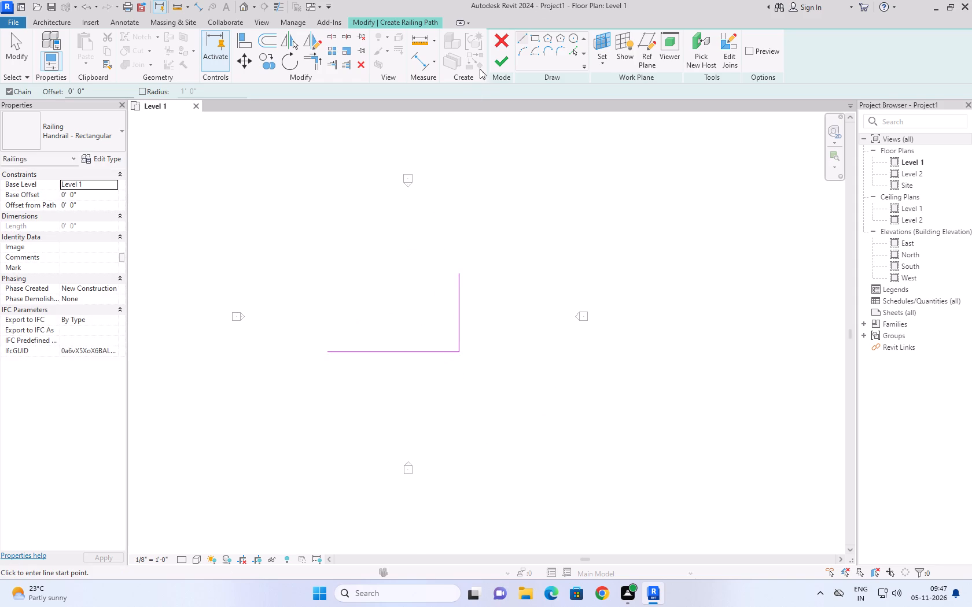
click(496, 61)
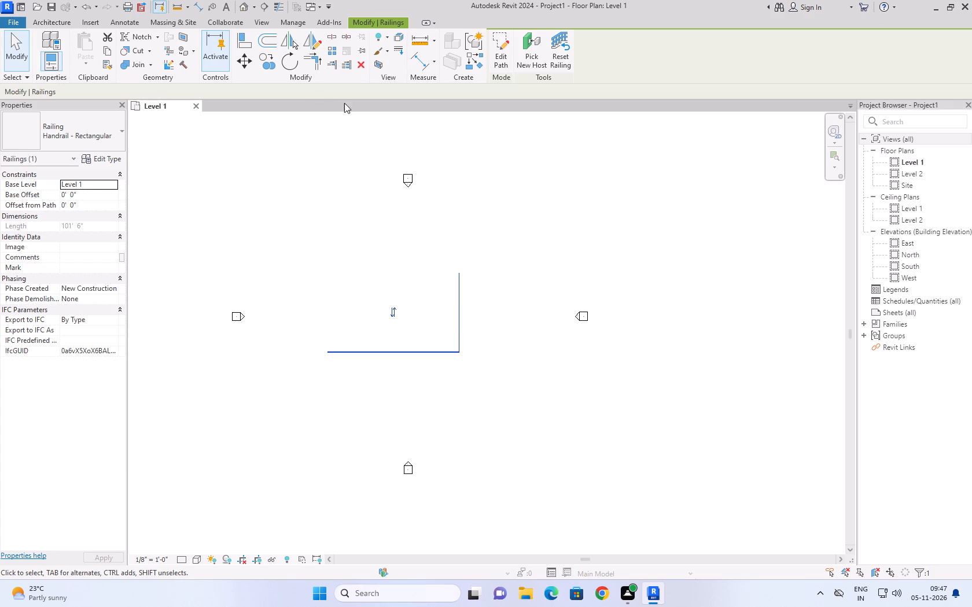
Open the default 3D view and examine the L-shaped railing at different zoom levels.
click(246, 6)
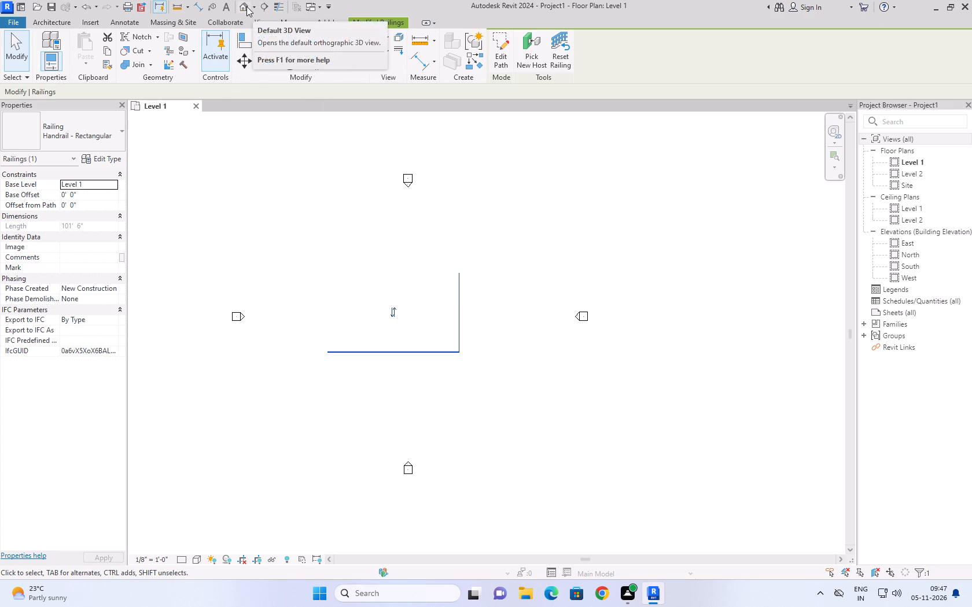
scroll(661, 320, up, 4)
scroll(329, 498, up, 4)
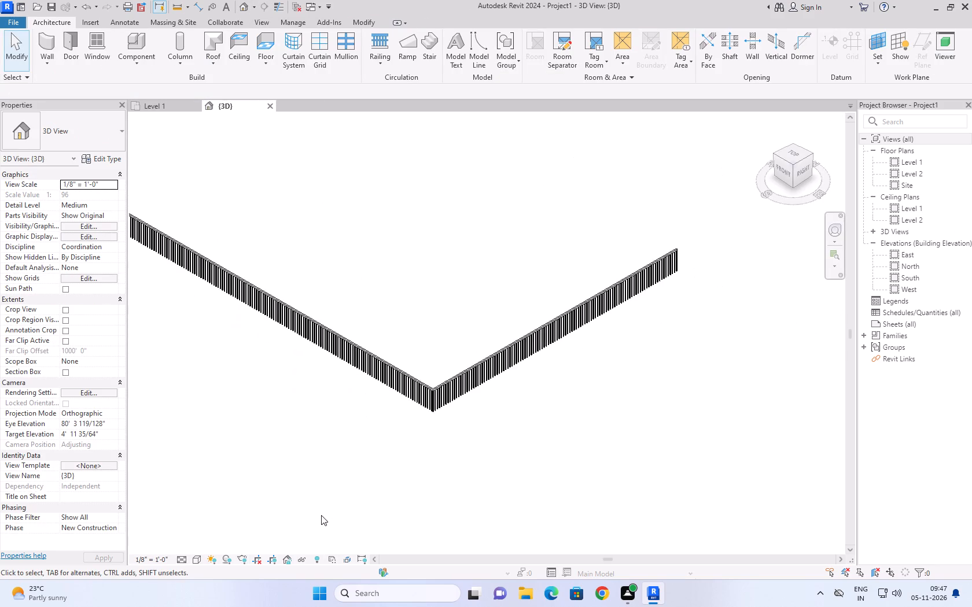
scroll(370, 463, up, 1)
scroll(371, 462, down, 2)
scroll(374, 464, up, 1)
scroll(374, 467, down, 7)
scroll(342, 457, up, 3)
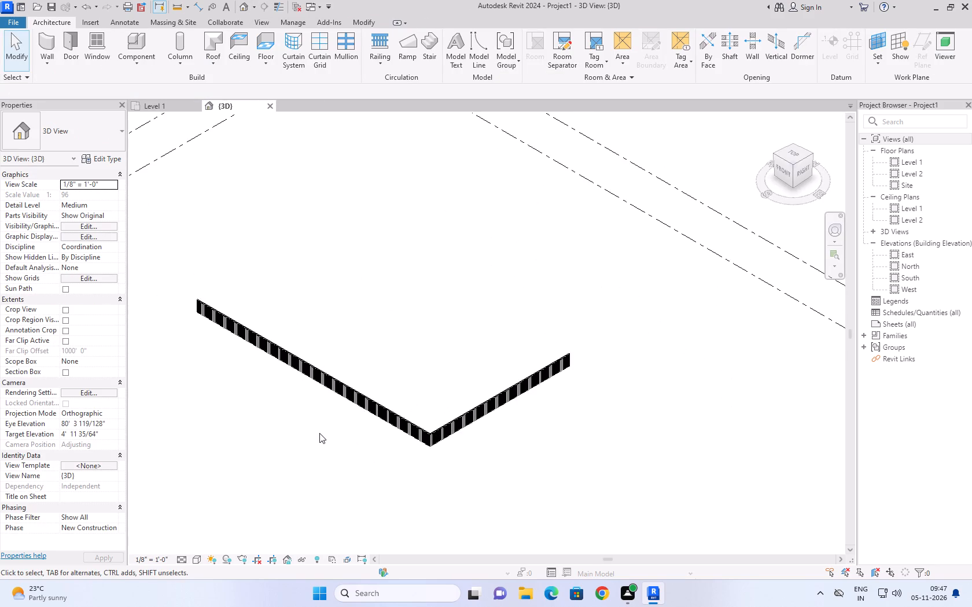
Examine the top rail and balusters at the free end of the railing's long run in 3D.
scroll(323, 431, up, 3)
scroll(325, 431, down, 3)
scroll(330, 431, up, 4)
middle_drag(330, 430, 332, 430)
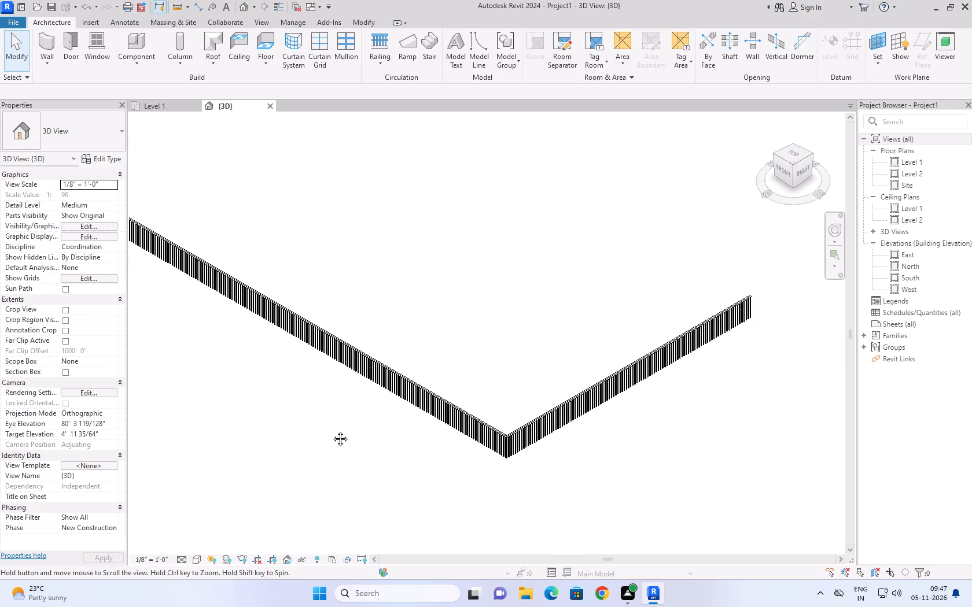
middle_drag(332, 430, 465, 461)
scroll(198, 193, up, 3)
scroll(311, 293, up, 5)
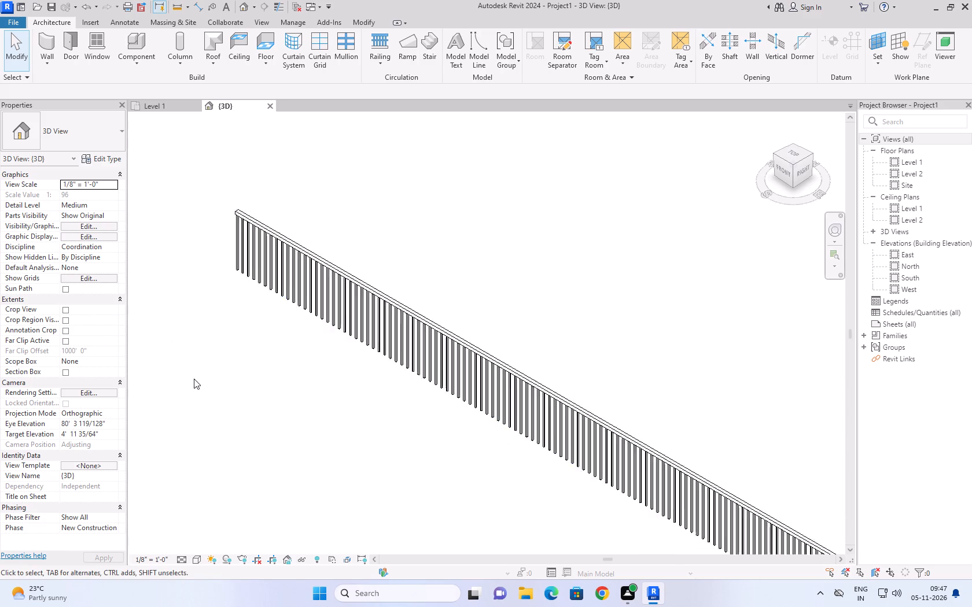
scroll(194, 379, up, 1)
scroll(319, 327, up, 2)
scroll(266, 275, up, 1)
middle_drag(266, 291, 241, 379)
scroll(241, 379, down, 2)
click(321, 277)
Examine the corner of the L-shaped railing in 3D, both close up and from farther away.
scroll(193, 402, down, 10)
scroll(330, 297, down, 1)
scroll(656, 567, up, 1)
middle_drag(657, 526, 577, 419)
click(576, 450)
scroll(441, 430, up, 3)
scroll(624, 514, up, 3)
scroll(489, 442, up, 4)
scroll(378, 443, up, 4)
scroll(457, 442, up, 4)
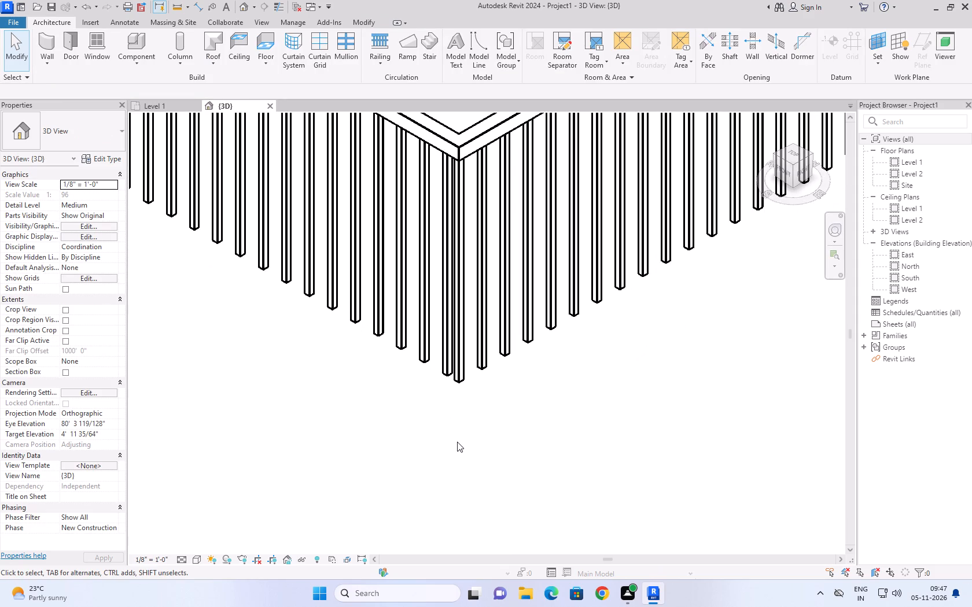
middle_drag(458, 446, 466, 507)
scroll(473, 488, up, 3)
scroll(473, 488, down, 2)
middle_drag(473, 488, 452, 544)
scroll(452, 544, up, 1)
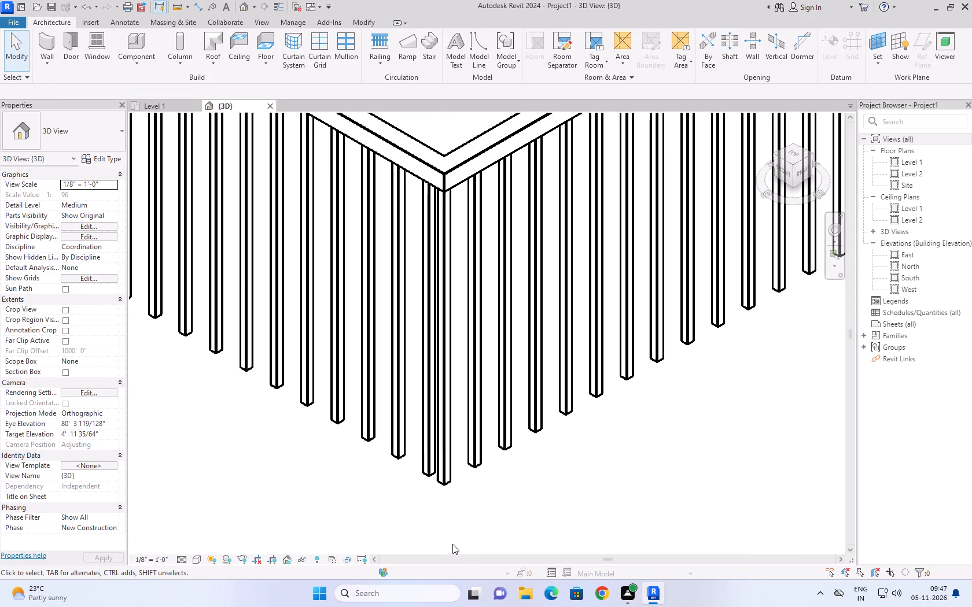
scroll(452, 544, down, 9)
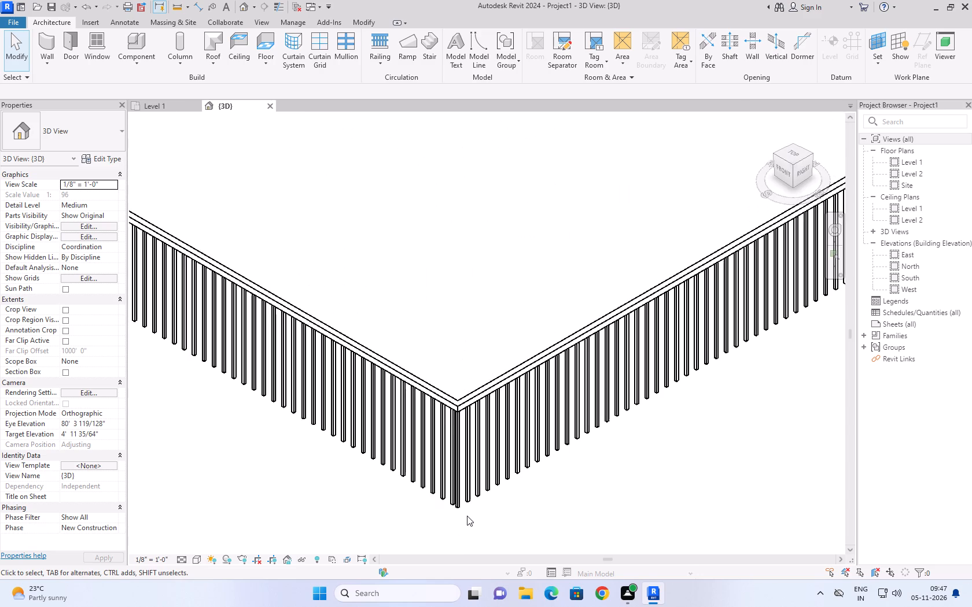
scroll(467, 516, down, 8)
scroll(467, 516, up, 2)
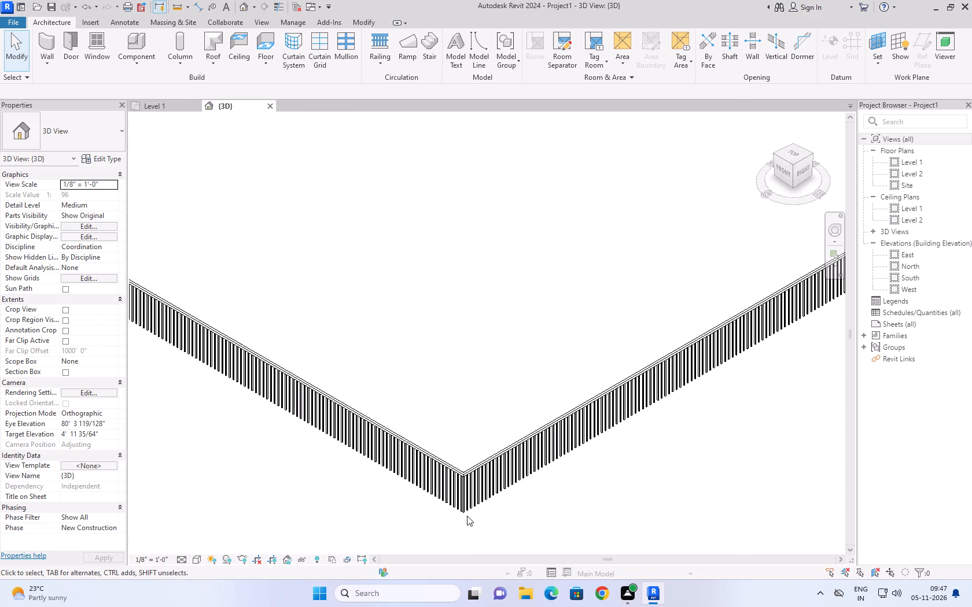
scroll(467, 516, up, 5)
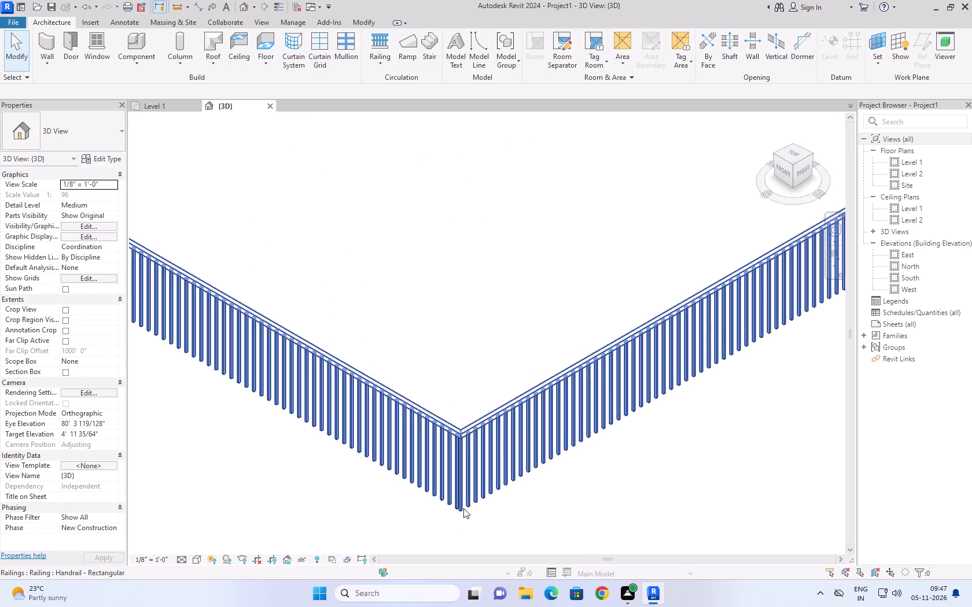
scroll(463, 508, up, 8)
Delete the long L-shaped Handrail - Rectangular railing.
click(461, 490)
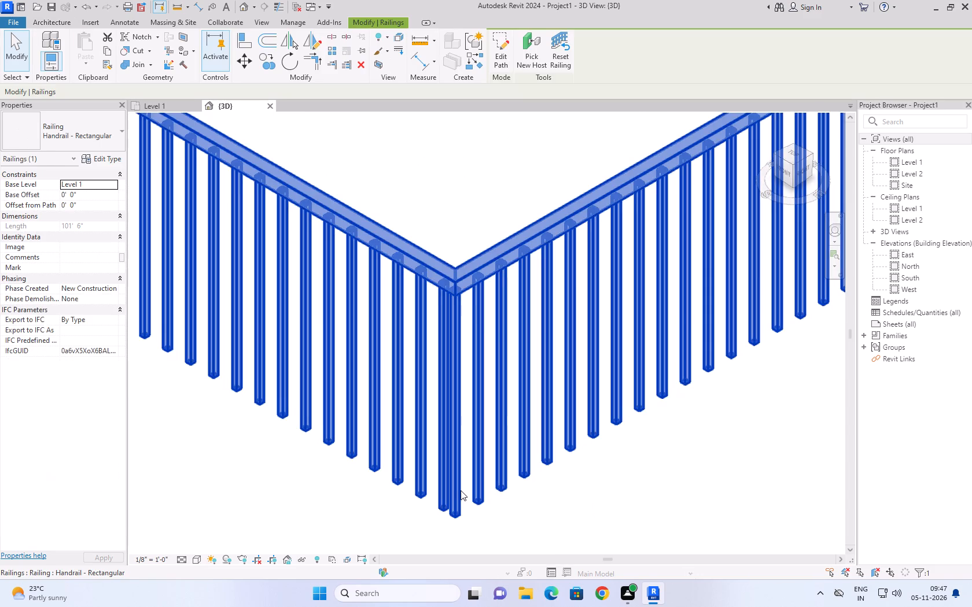
scroll(462, 524, up, 9)
scroll(462, 523, down, 4)
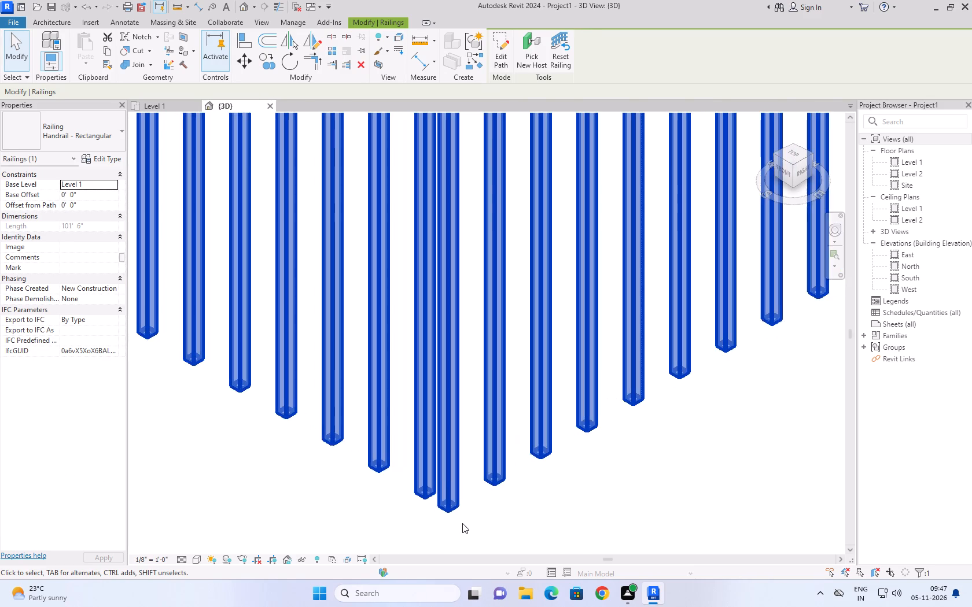
middle_drag(465, 523, 732, 572)
scroll(732, 572, down, 3)
scroll(194, 397, down, 7)
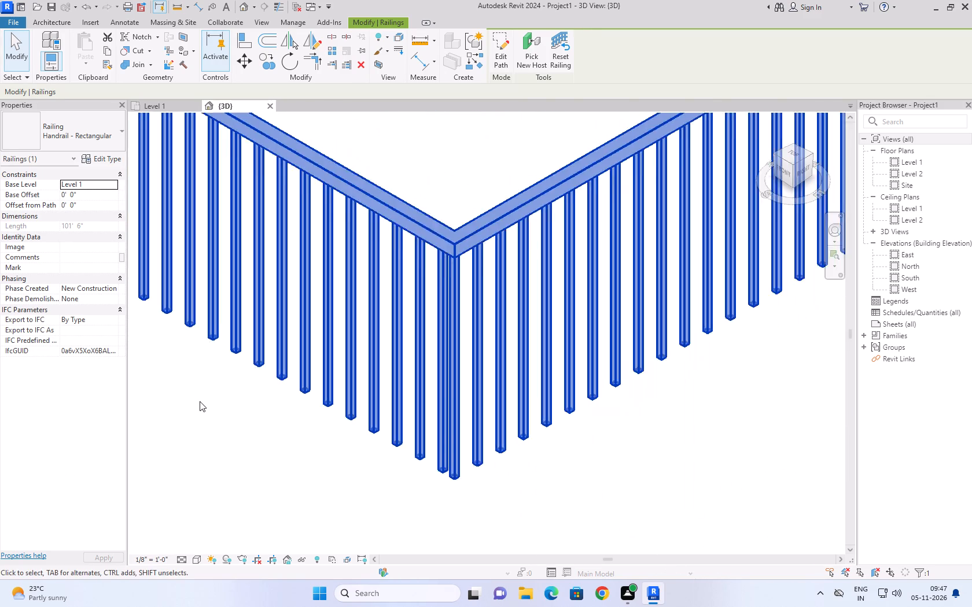
scroll(200, 401, down, 4)
scroll(201, 405, up, 1)
middle_drag(200, 408, 536, 514)
scroll(536, 514, down, 6)
scroll(323, 386, down, 3)
middle_drag(322, 390, 629, 520)
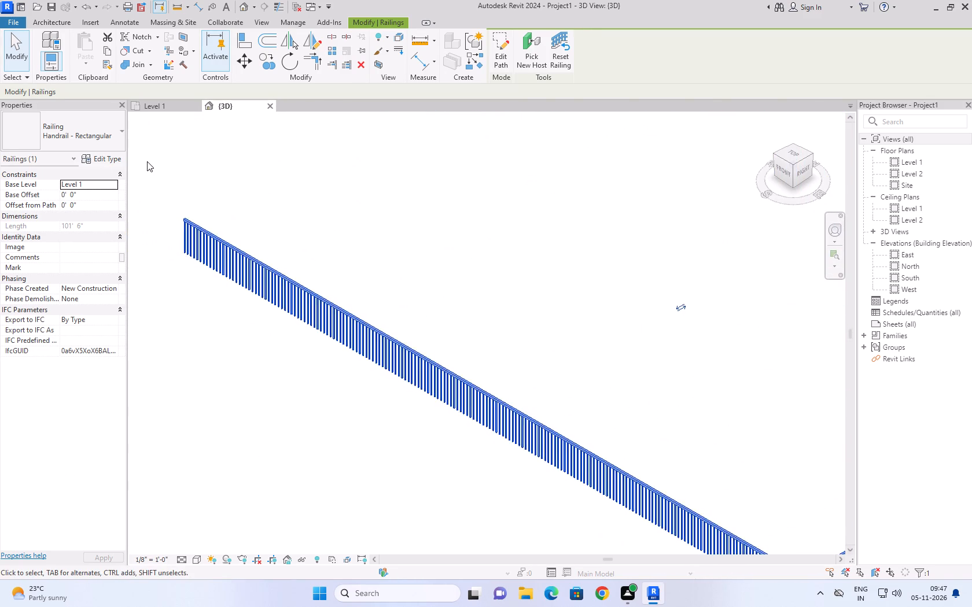
scroll(147, 161, up, 4)
scroll(197, 213, up, 5)
scroll(213, 464, up, 3)
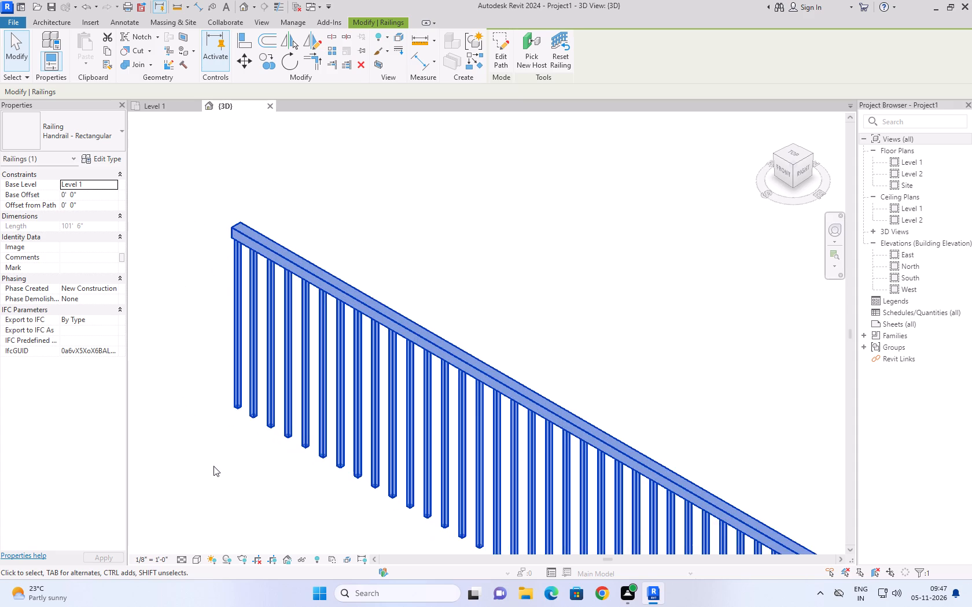
middle_drag(219, 442, 215, 375)
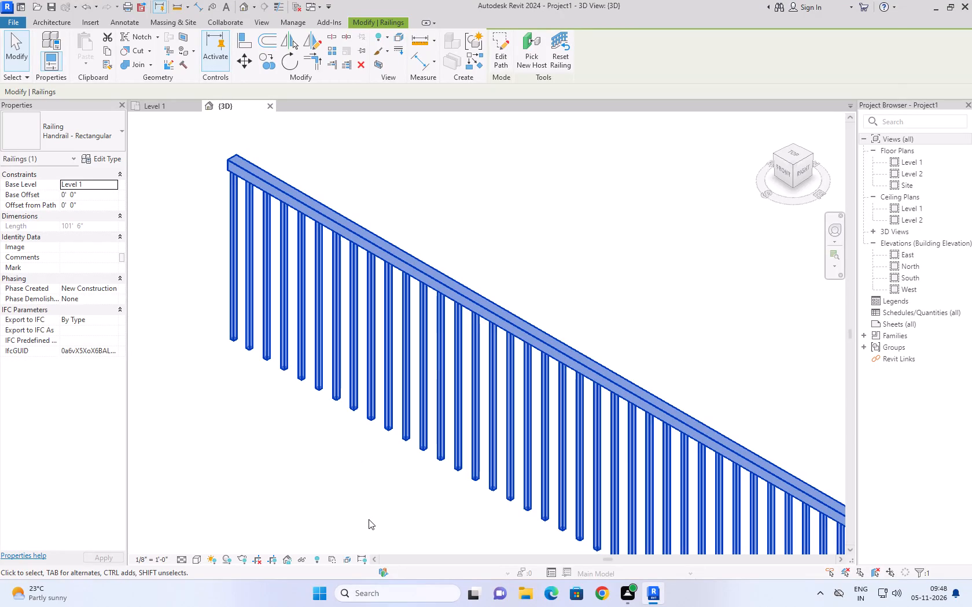
key(Delete)
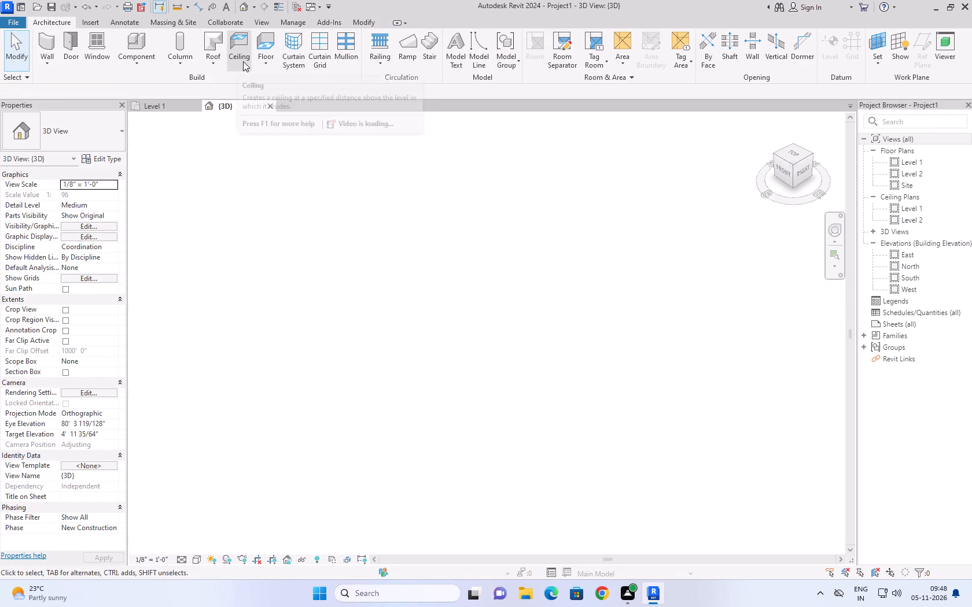
Start a new railing by sketching its path.
click(376, 68)
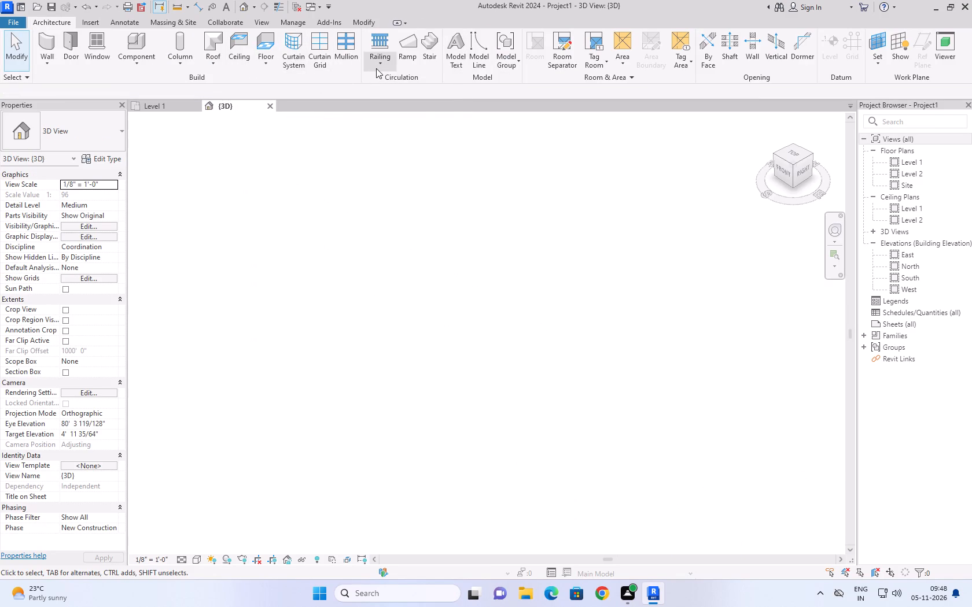
click(374, 80)
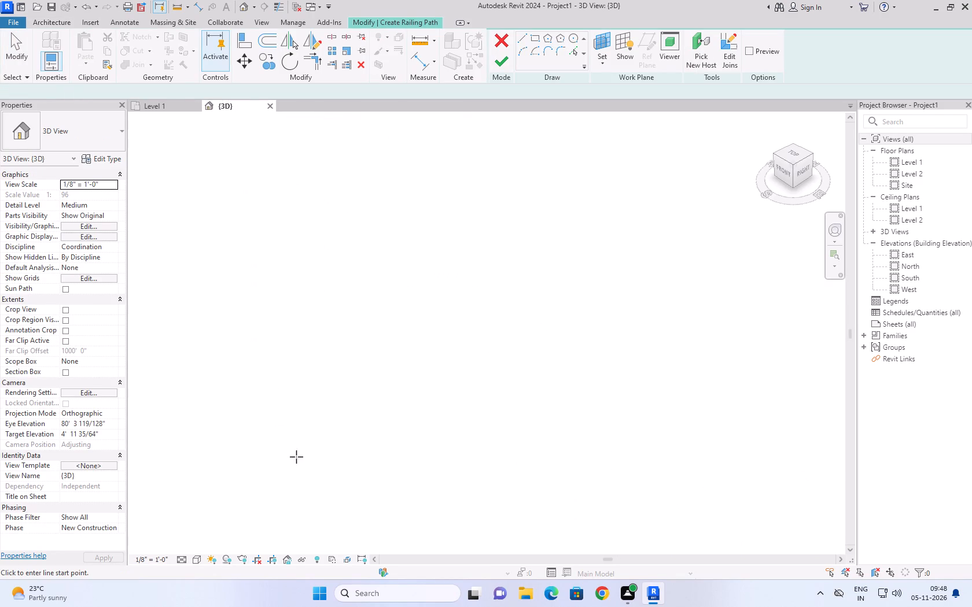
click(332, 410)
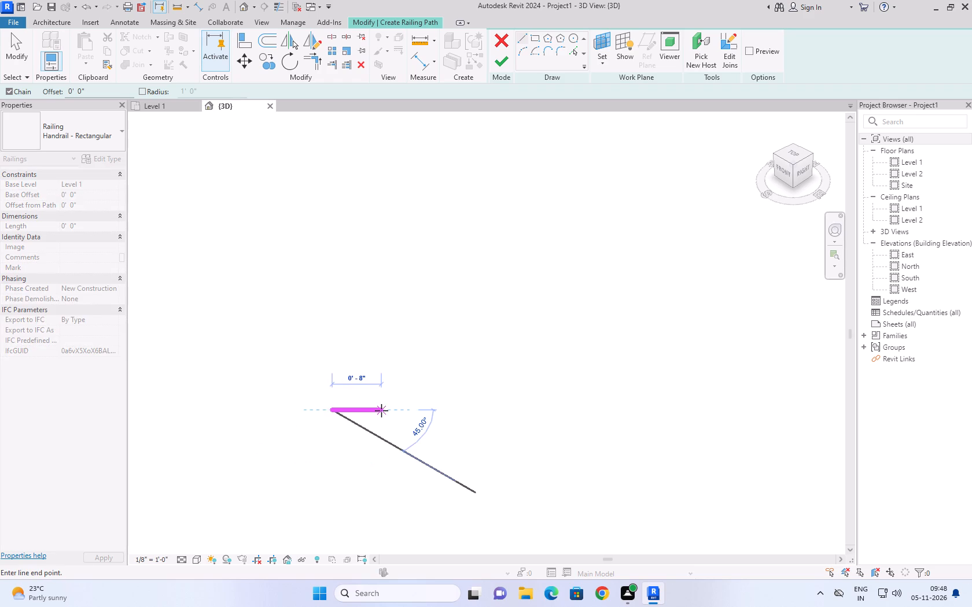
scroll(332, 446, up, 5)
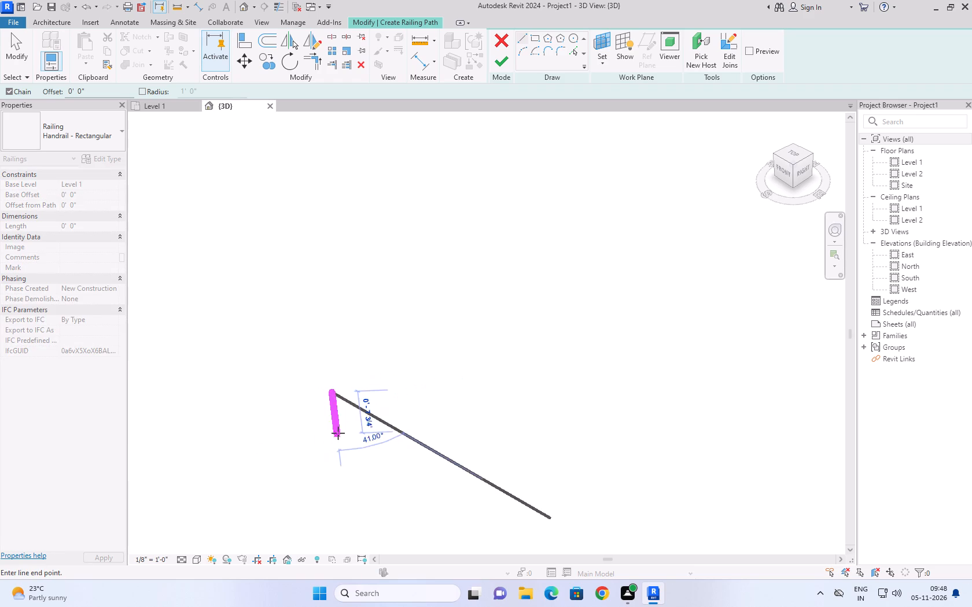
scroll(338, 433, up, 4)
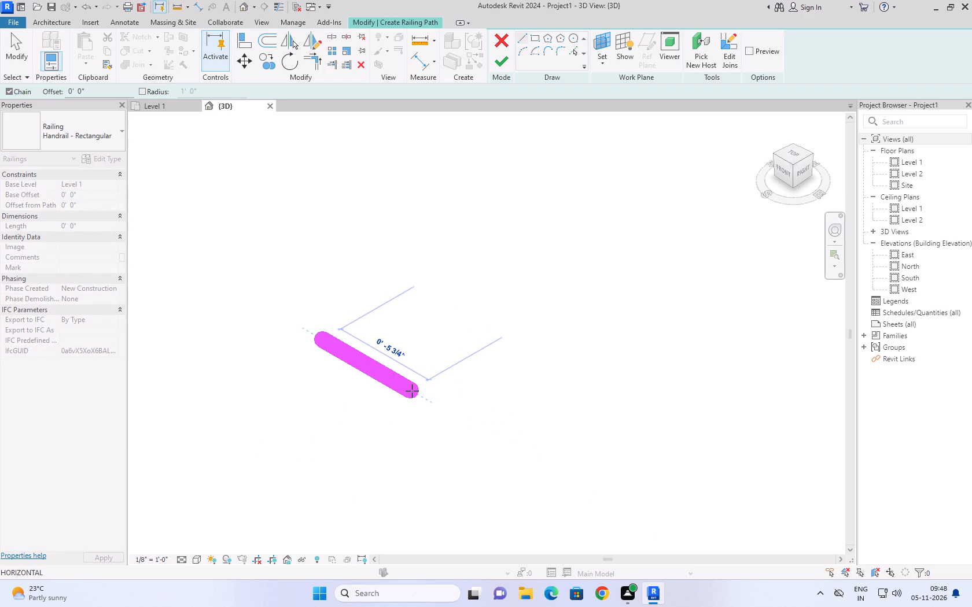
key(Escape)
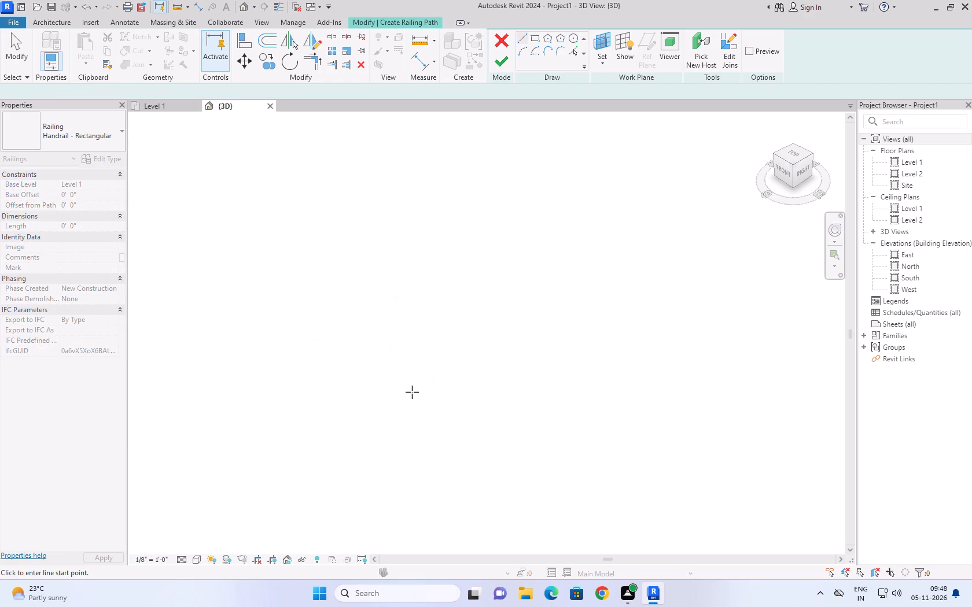
On the Level 1 floor plan, create an L-shaped Handrail - Rectangular railing, about 10' horizontally and 9' upward from its right end.
click(152, 106)
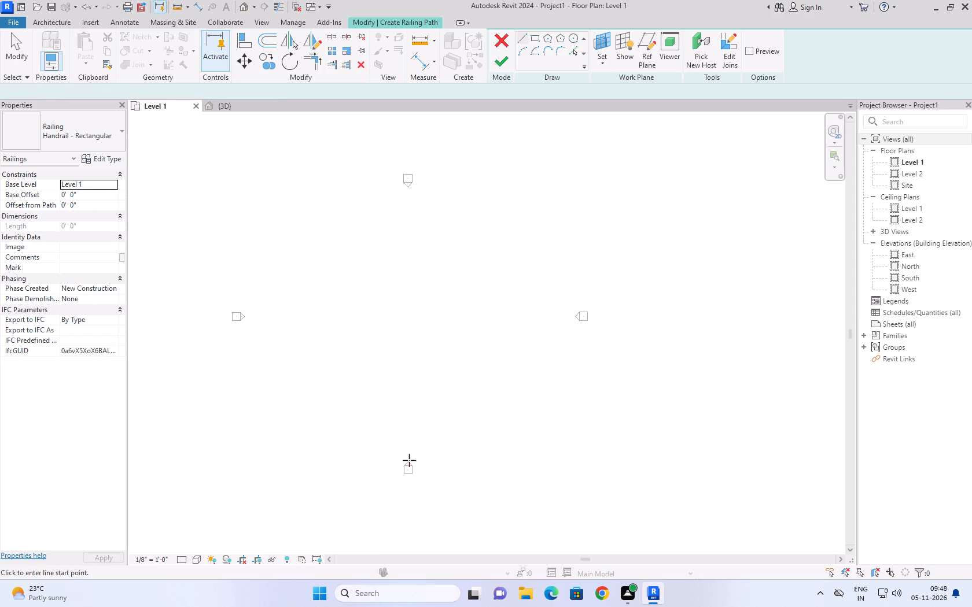
click(336, 328)
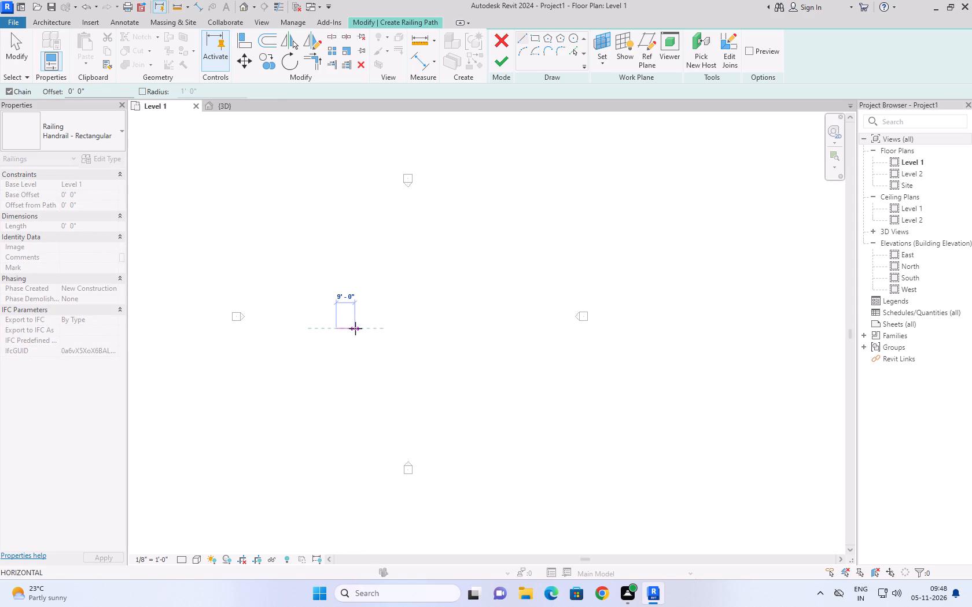
click(356, 329)
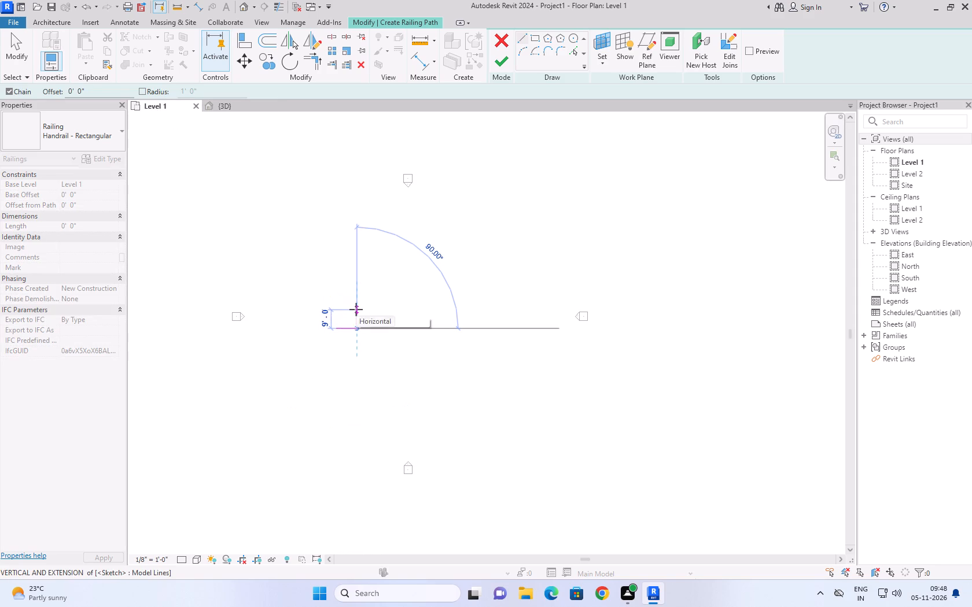
click(356, 309)
key(Escape)
key(Escape)
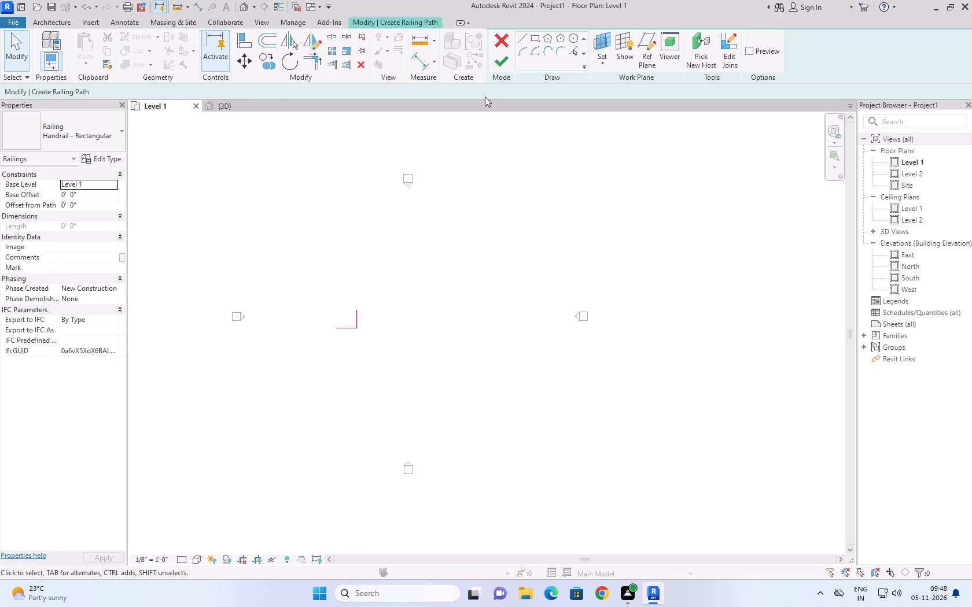
click(506, 60)
Return to the 3D view and examine the new short L-shaped railing at different zoom levels.
scroll(322, 334, up, 4)
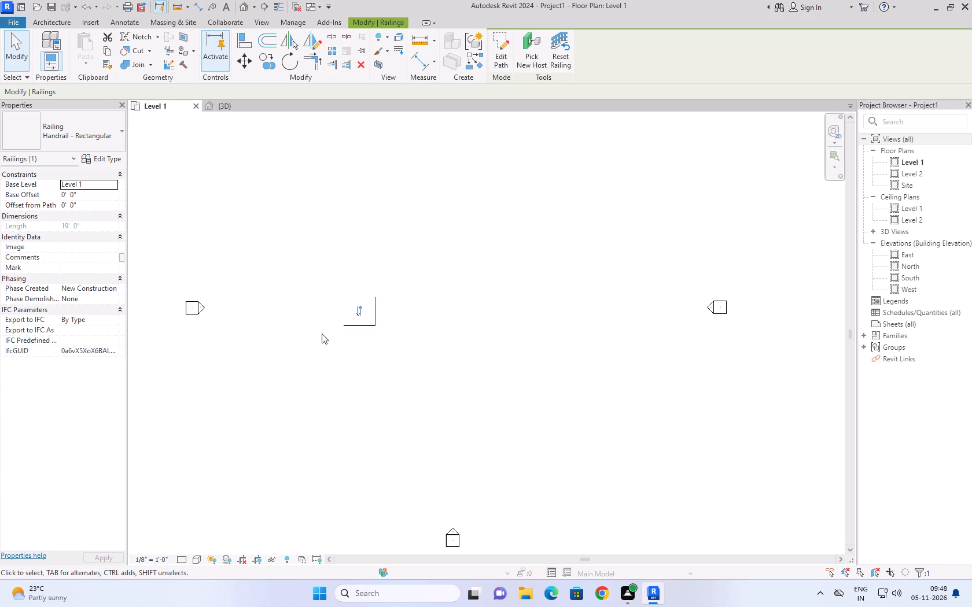
click(223, 105)
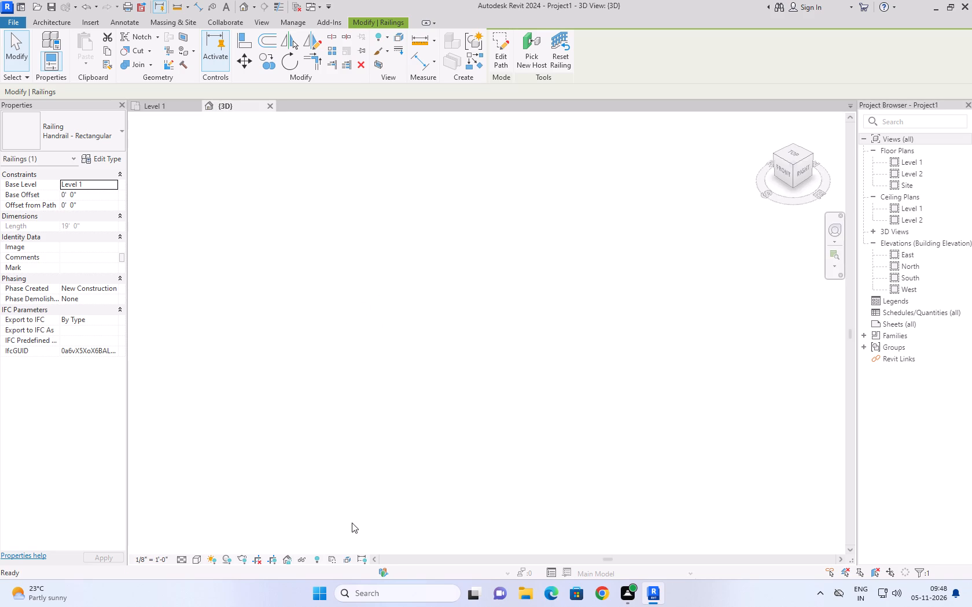
scroll(331, 396, down, 15)
scroll(331, 395, down, 9)
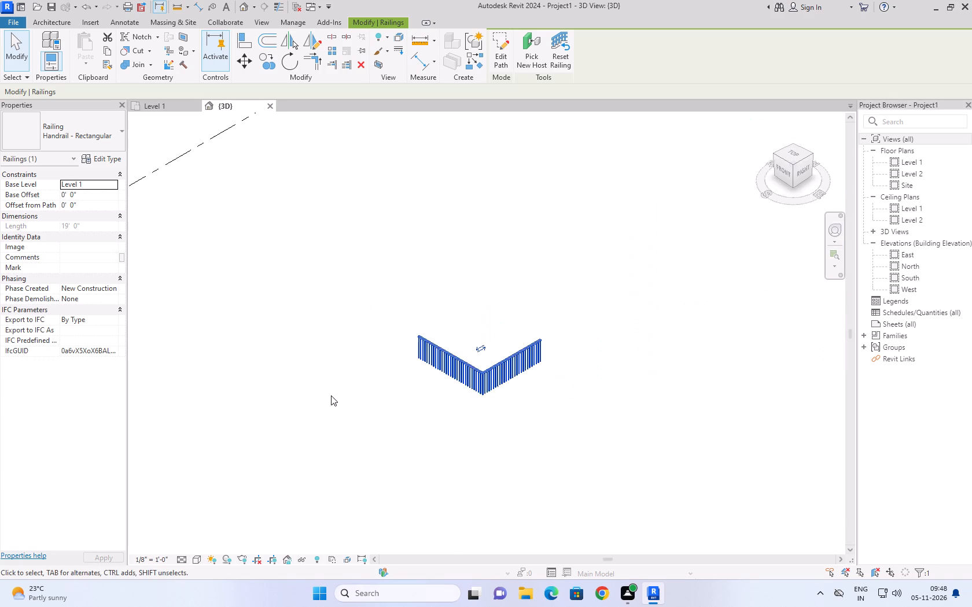
scroll(520, 369, up, 4)
scroll(438, 352, up, 8)
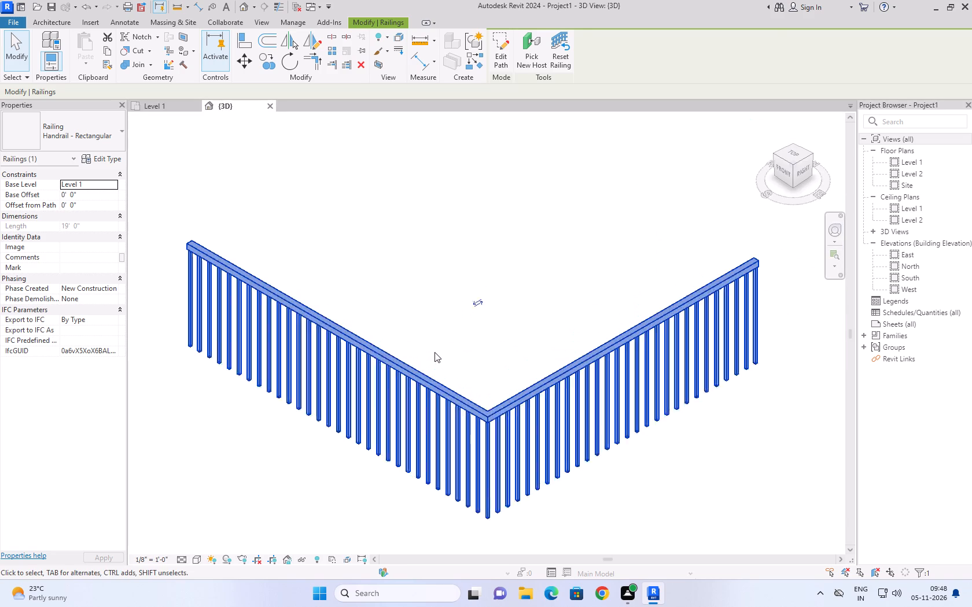
click(435, 352)
scroll(433, 352, down, 4)
Select the short L-shaped railing in the 3D view to inspect it as a single element.
click(434, 412)
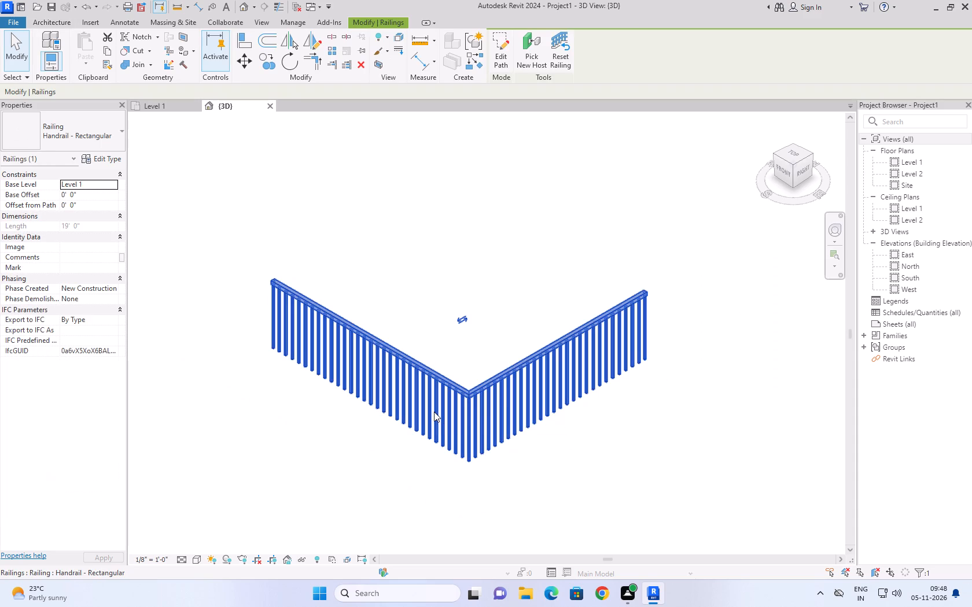
click(490, 298)
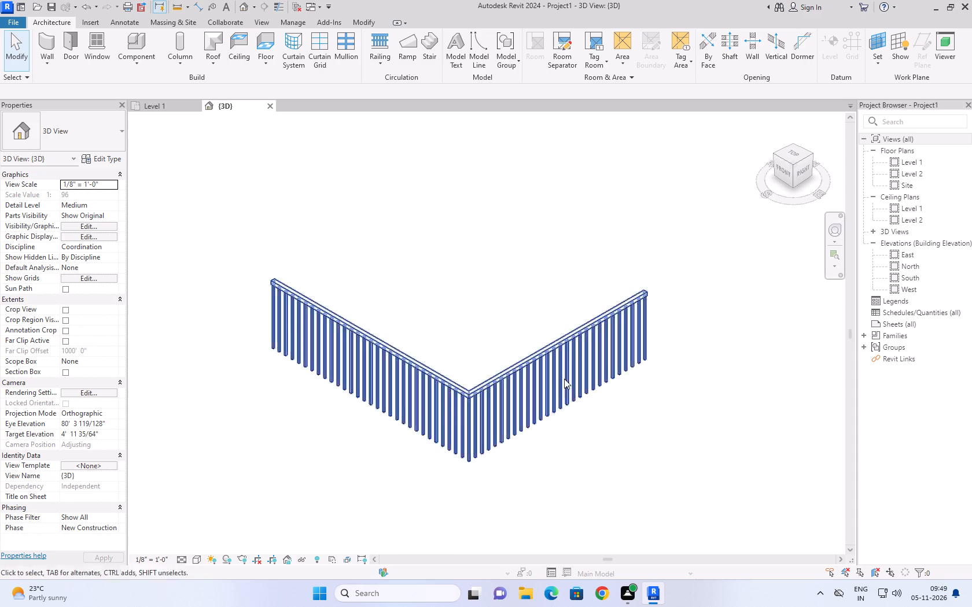
click(569, 341)
click(724, 310)
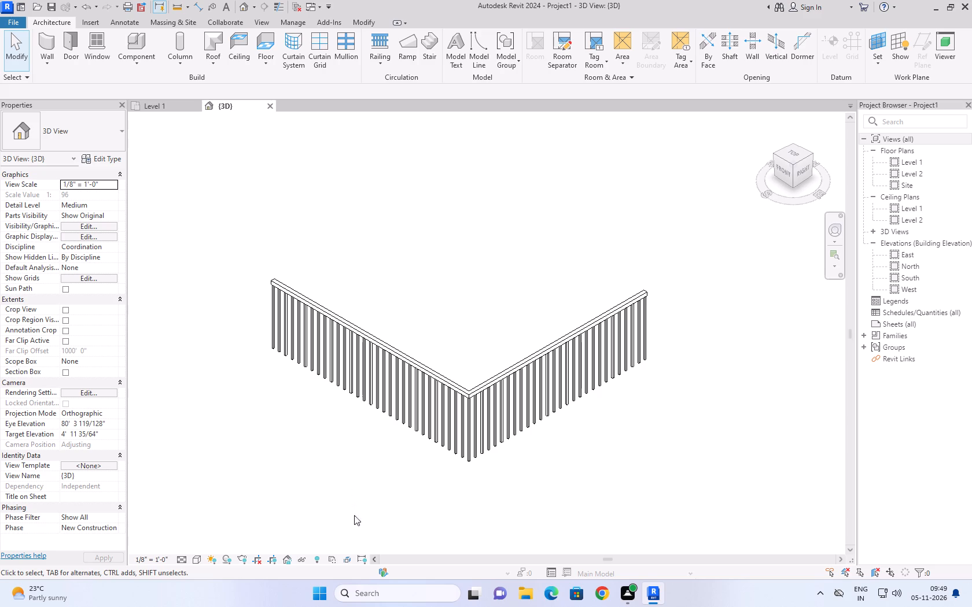
click(488, 417)
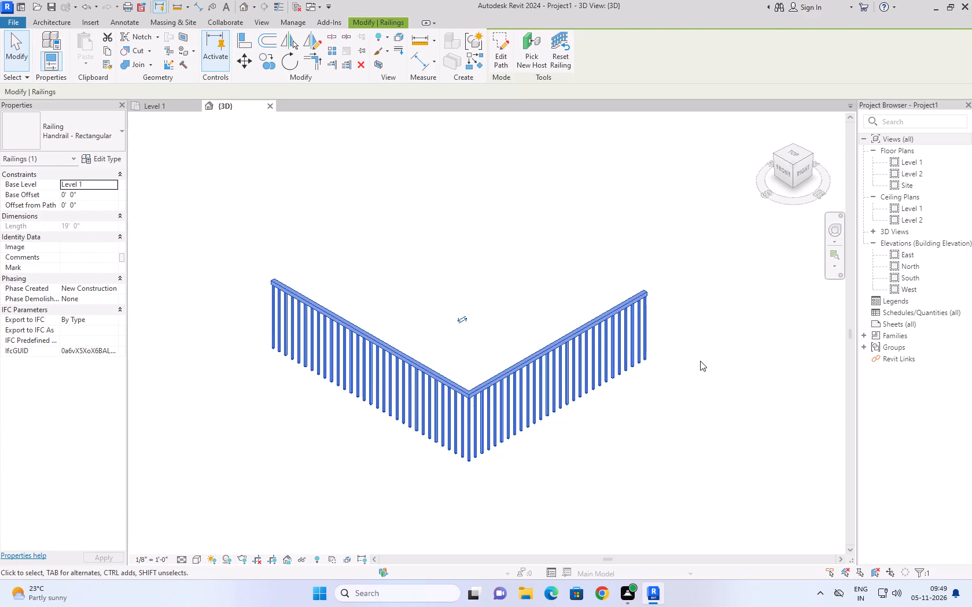
click(700, 361)
click(551, 390)
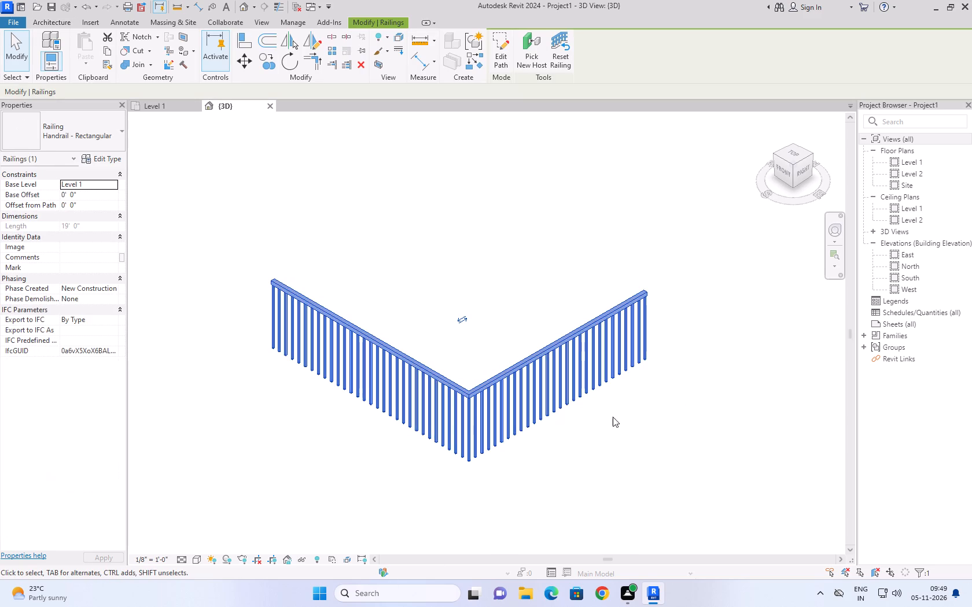
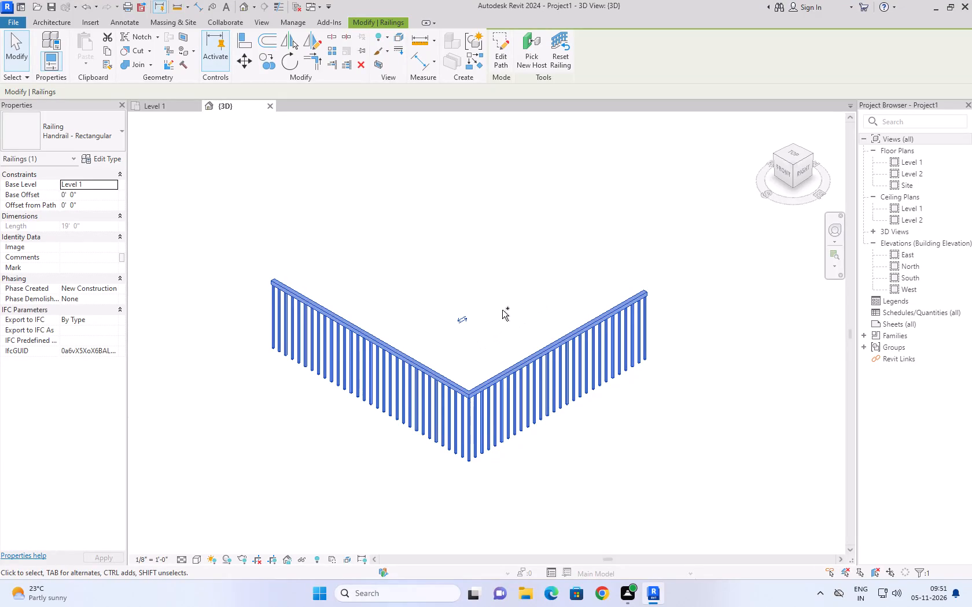
Examine the short L-shaped railing in the 3D view, picking its handrail, corner and balusters to check how they select.
scroll(580, 269, up, 5)
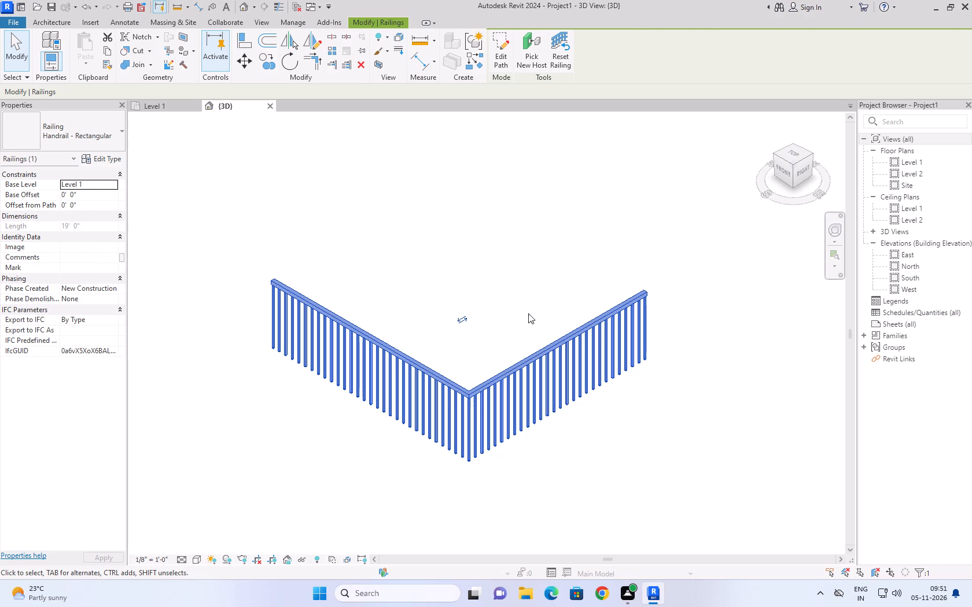
click(544, 284)
scroll(227, 240, up, 2)
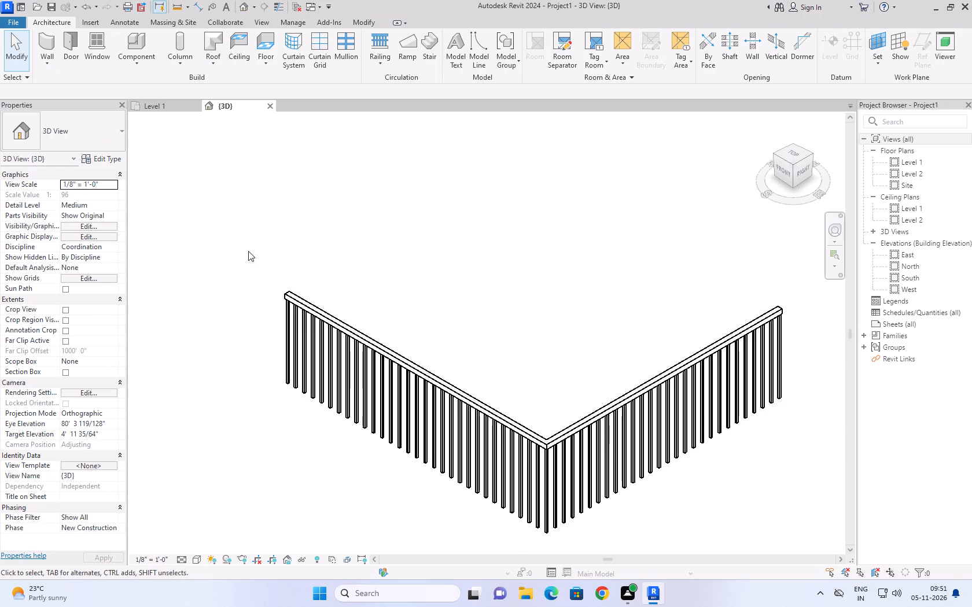
scroll(254, 258, down, 1)
click(336, 331)
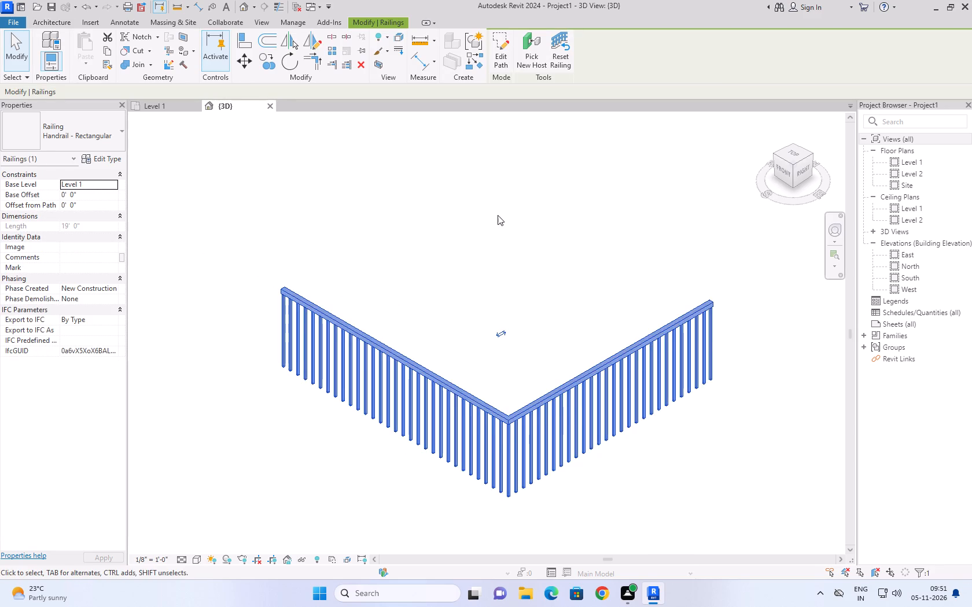
scroll(492, 216, up, 1)
click(488, 218)
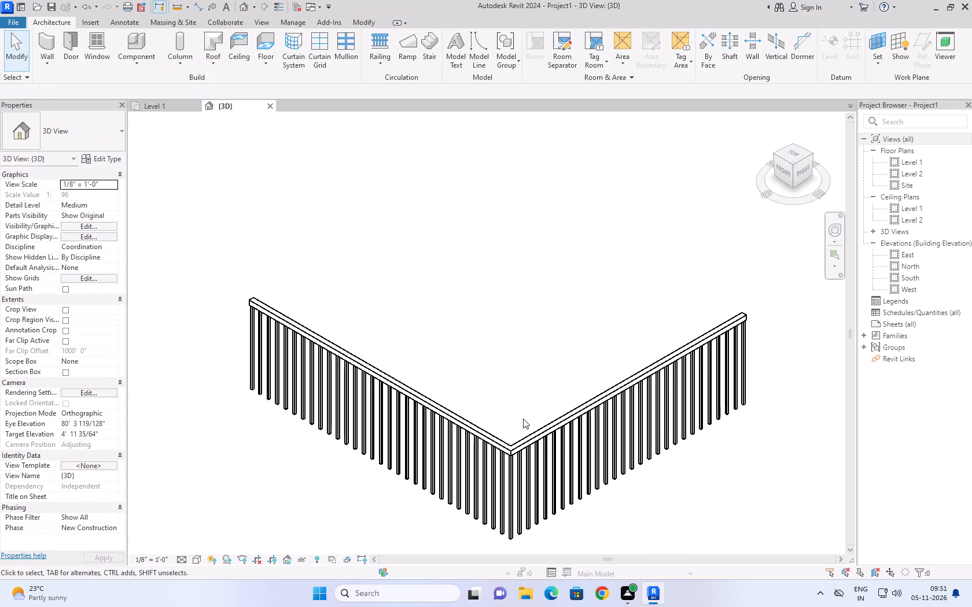
click(529, 436)
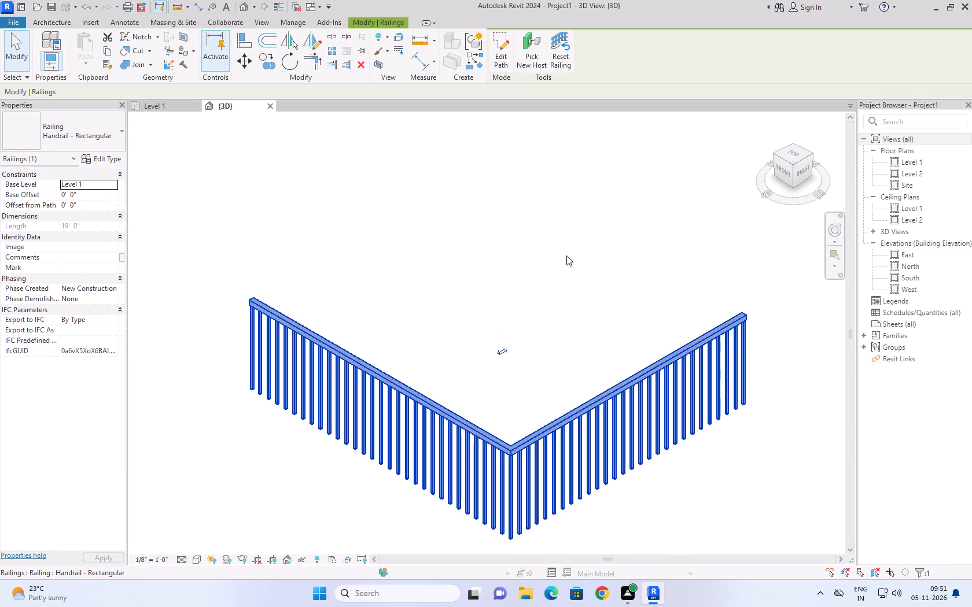
click(561, 252)
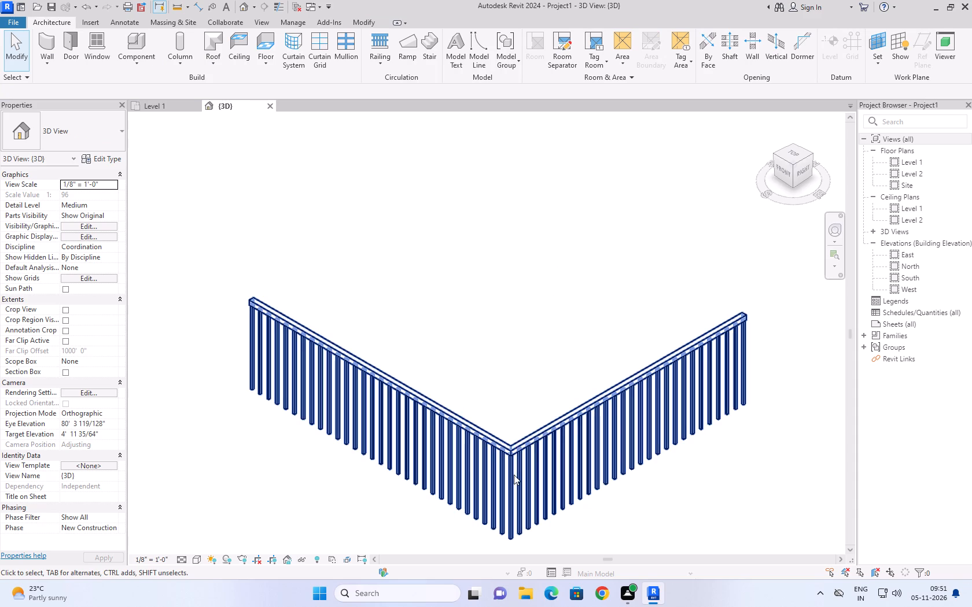
click(514, 475)
click(384, 295)
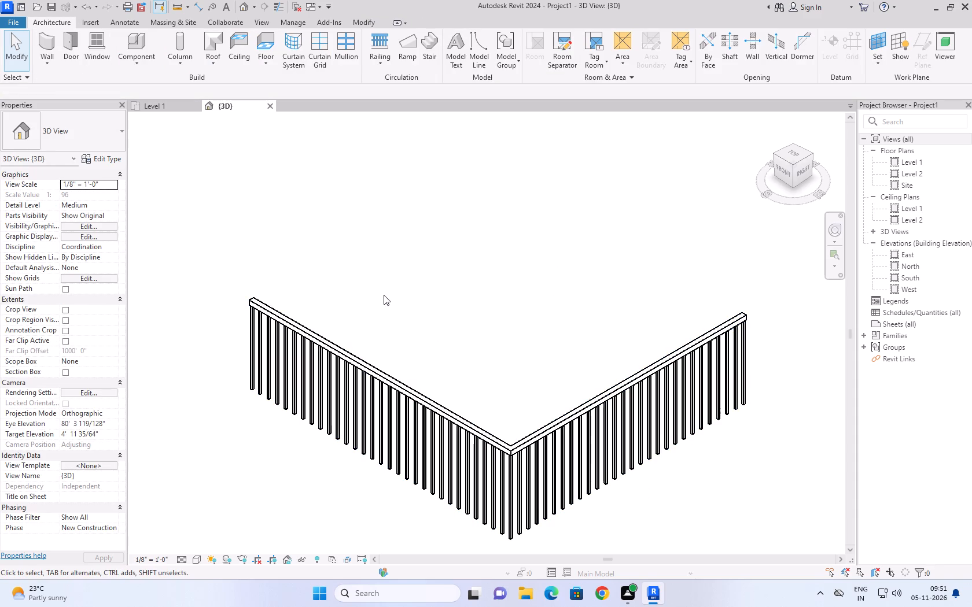
click(399, 454)
click(400, 303)
click(358, 382)
click(396, 347)
click(407, 395)
click(391, 298)
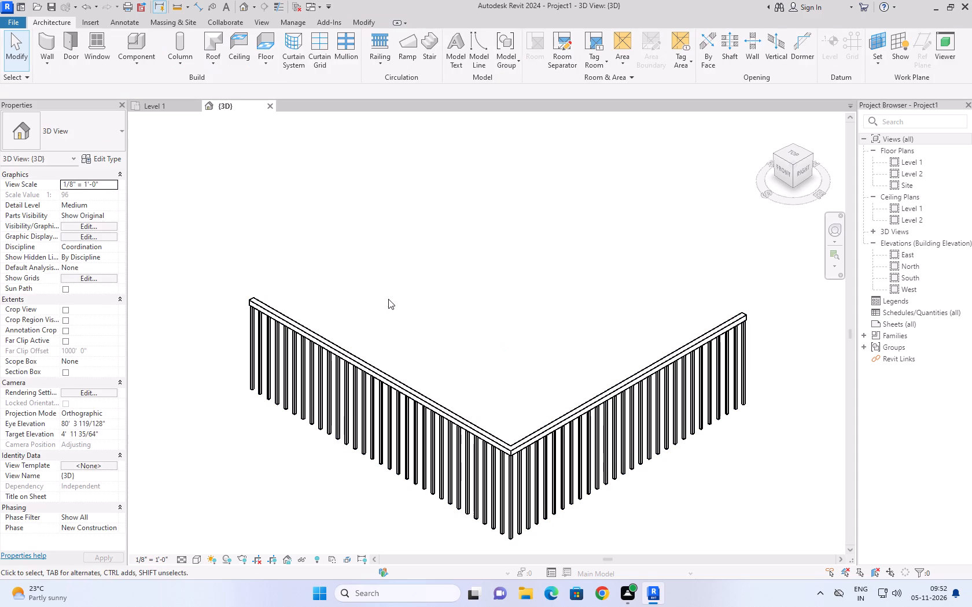
click(406, 412)
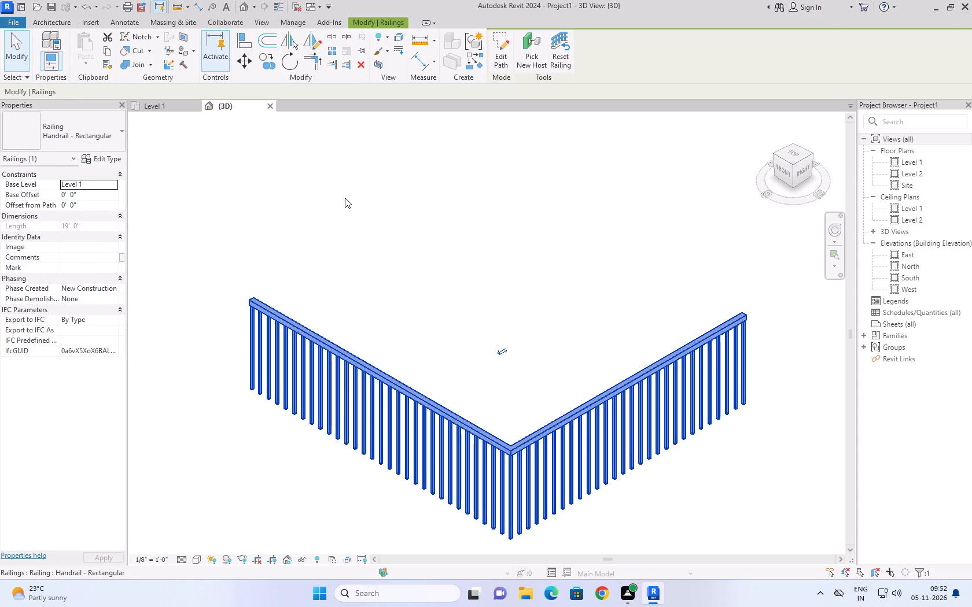
click(345, 198)
Delete the short L-shaped railing from the 3D view.
click(277, 332)
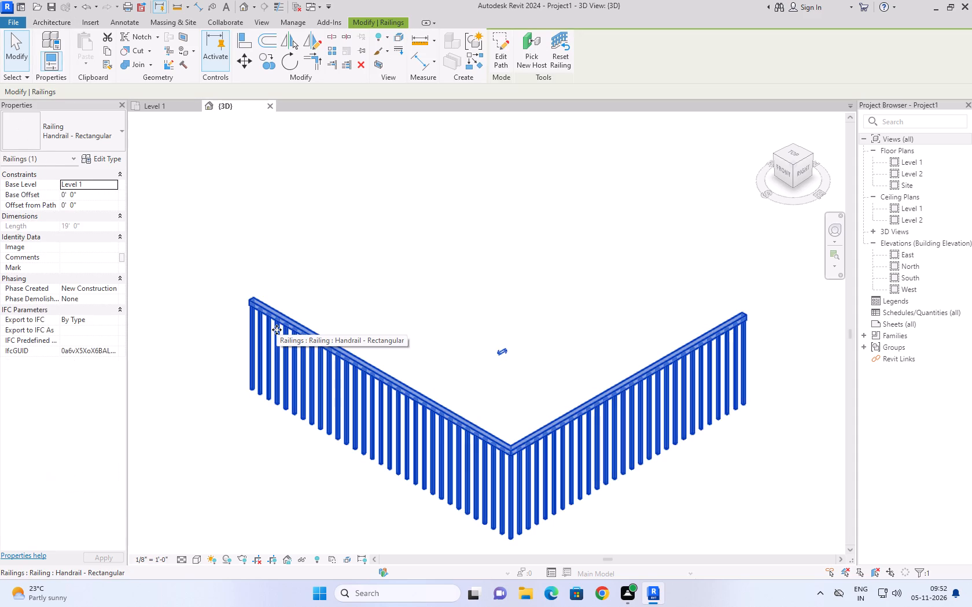
key(Delete)
Create a Handrail - Rectangular railing on Level 1 directly in the 3D view, sketching an L-shaped path with two legs about 12' each.
scroll(427, 272, down, 15)
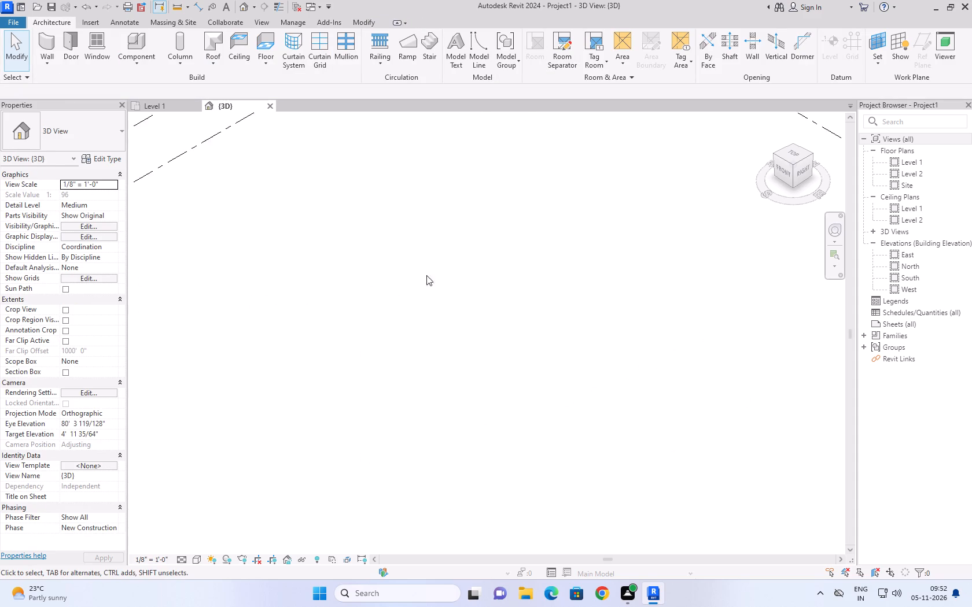
scroll(426, 275, down, 2)
scroll(456, 371, down, 6)
scroll(445, 363, up, 4)
middle_drag(452, 350, 449, 427)
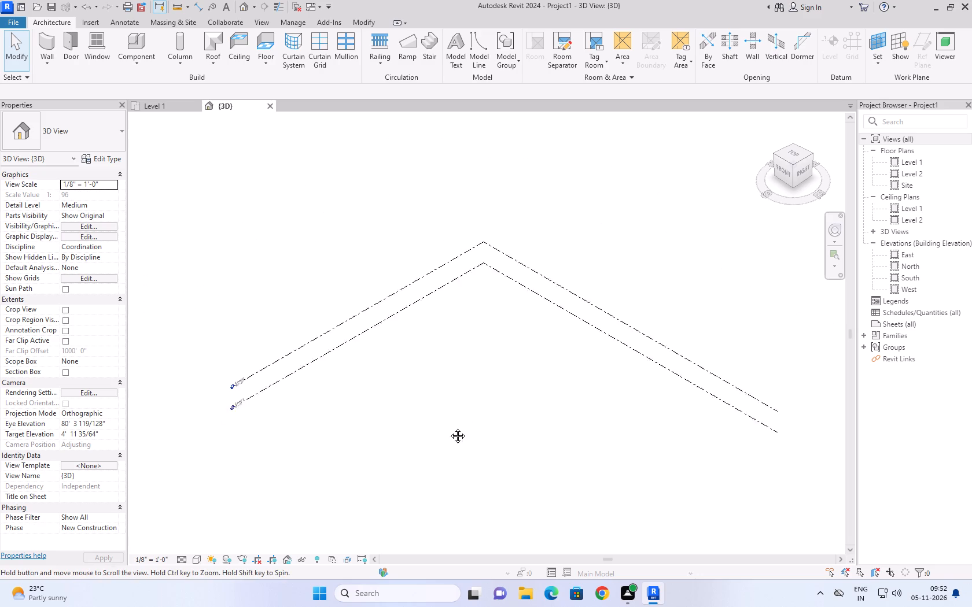
middle_drag(449, 427, 449, 429)
scroll(449, 429, up, 1)
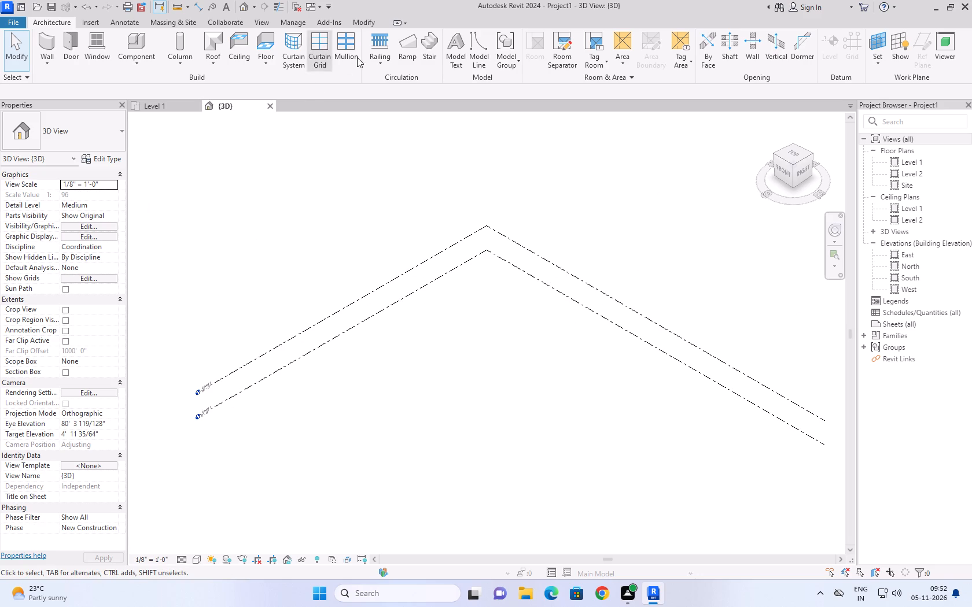
click(386, 65)
click(383, 77)
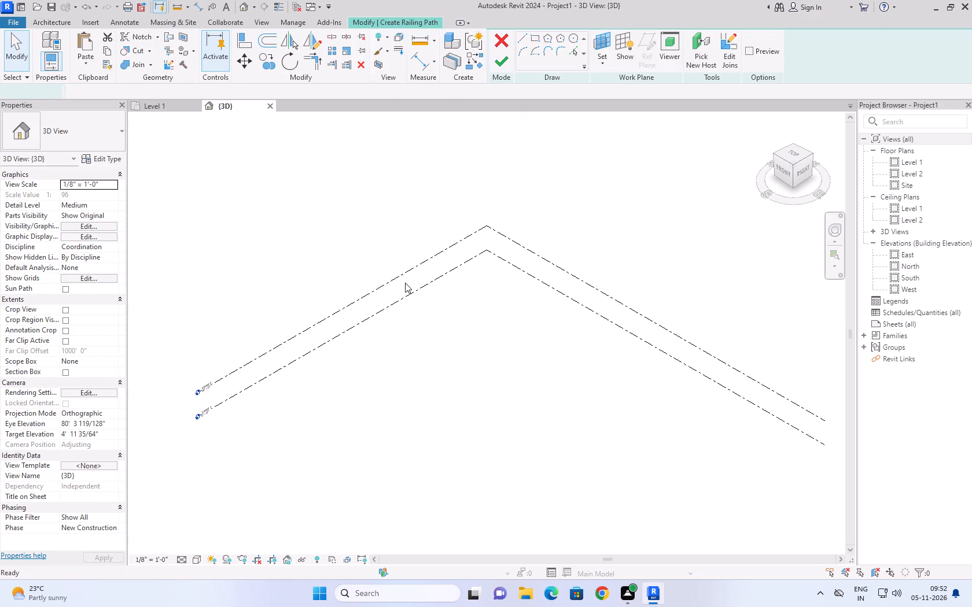
middle_drag(374, 440, 311, 324)
scroll(311, 324, up, 1)
middle_drag(299, 310, 311, 328)
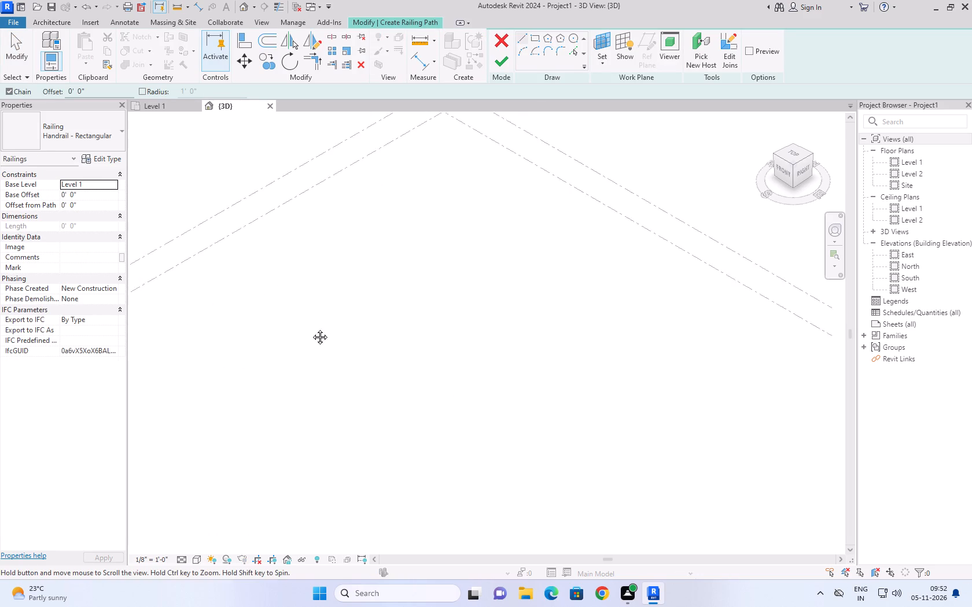
middle_drag(311, 328, 399, 399)
click(356, 380)
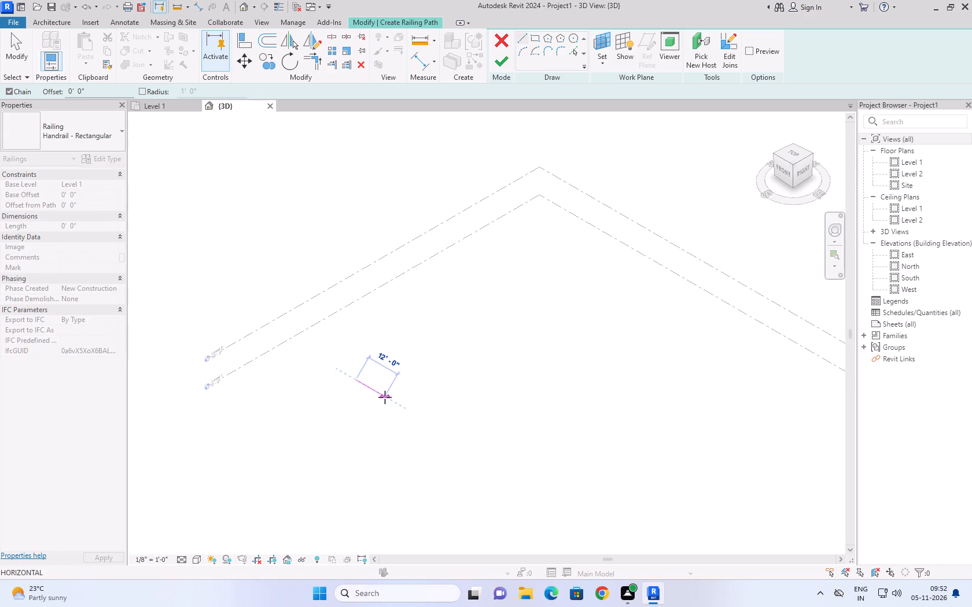
click(385, 396)
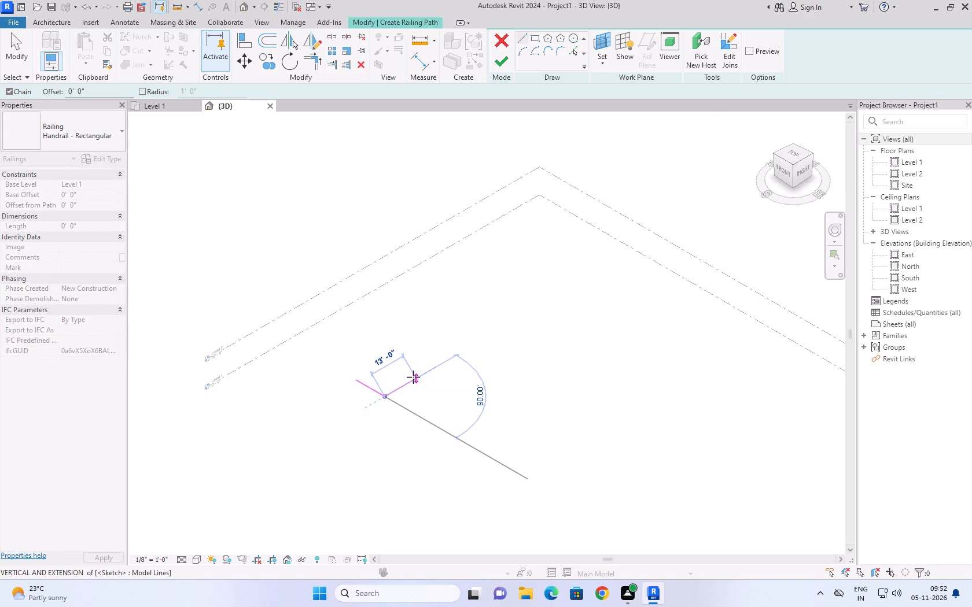
scroll(413, 377, up, 5)
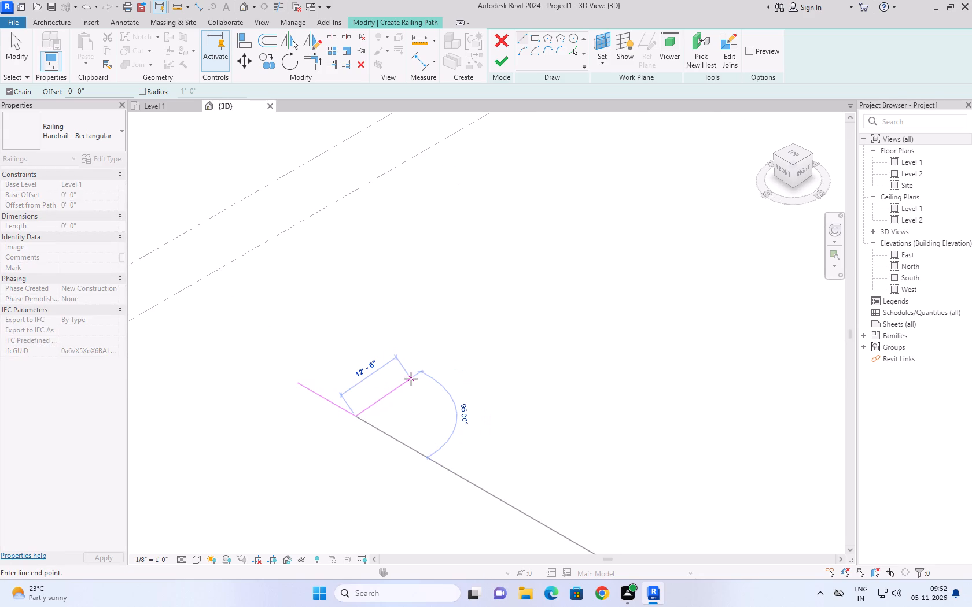
click(408, 380)
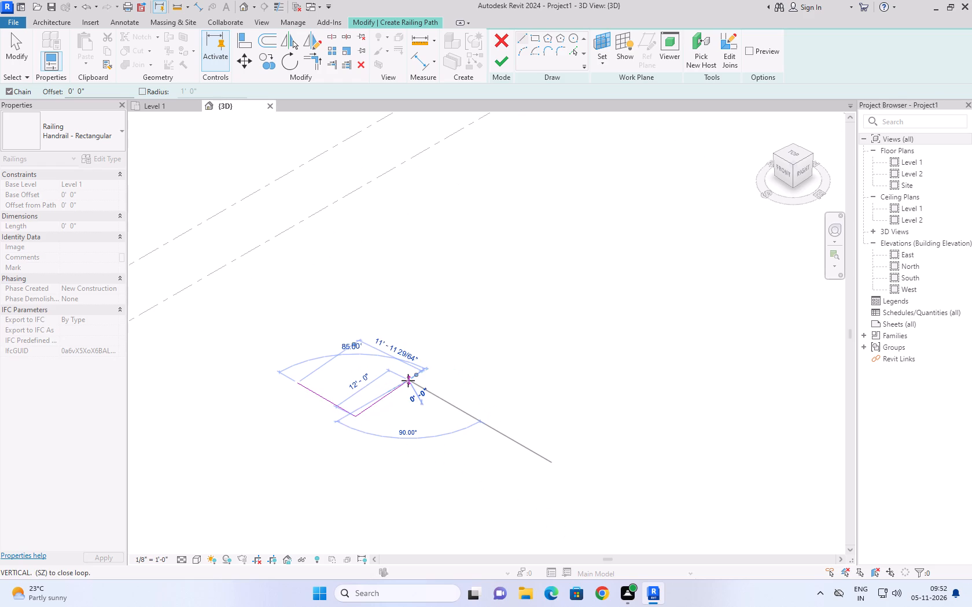
key(Escape)
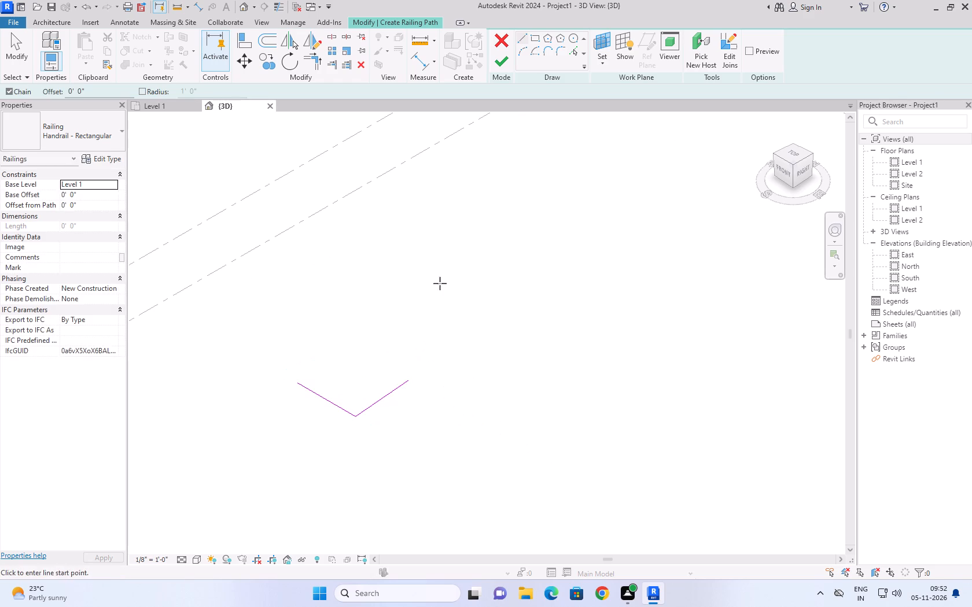
key(Escape)
click(499, 57)
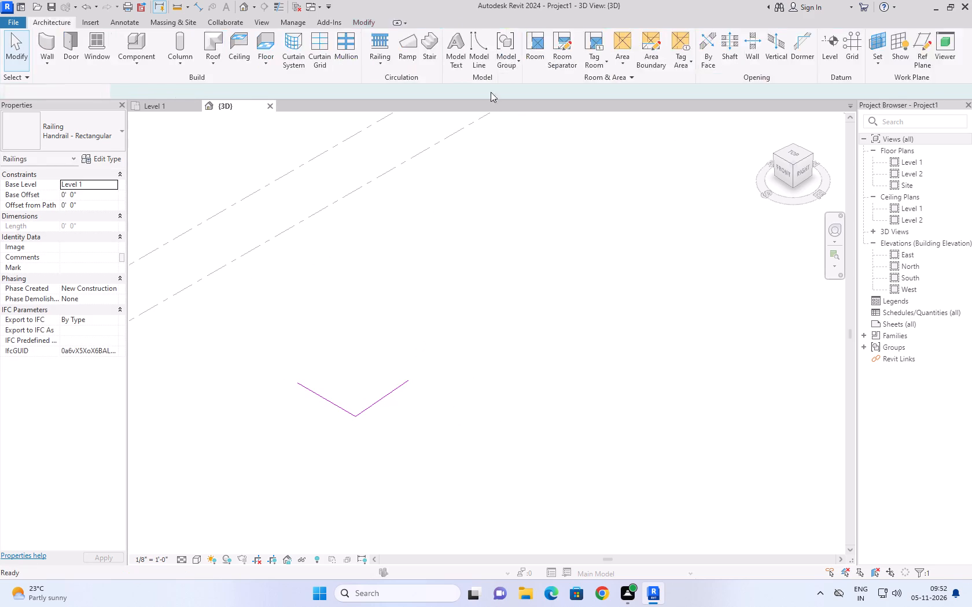
Examine the new L-shaped railing in 3D at different zoom levels and check its selection as a single element.
scroll(299, 368, up, 8)
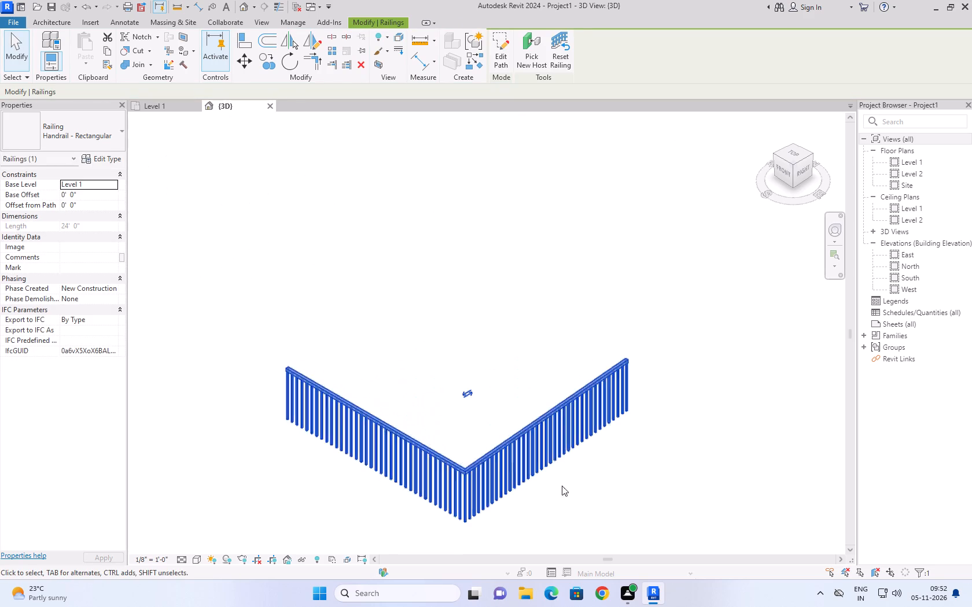
scroll(569, 508, up, 2)
scroll(521, 512, up, 1)
middle_drag(528, 506, 557, 464)
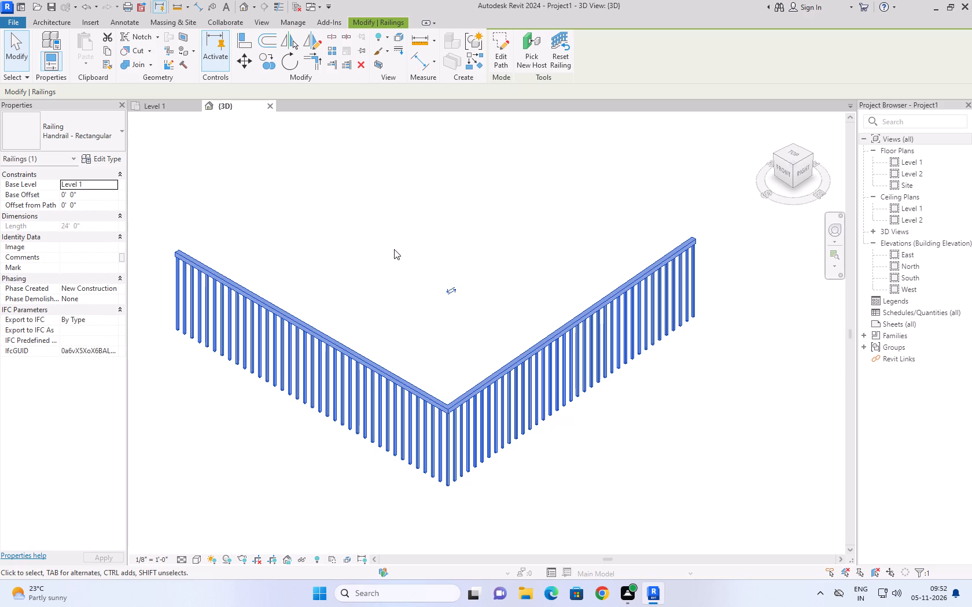
scroll(346, 284, up, 1)
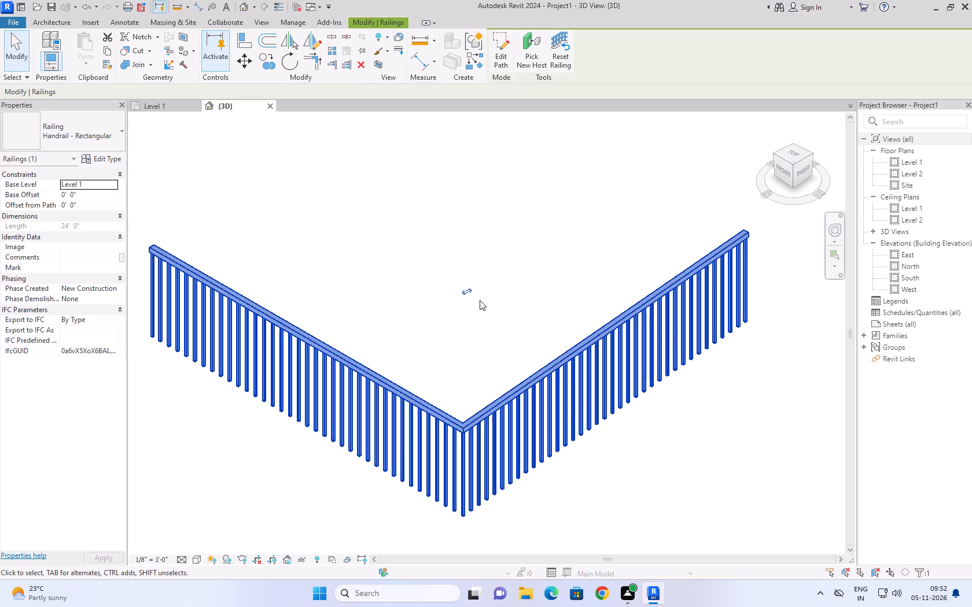
scroll(478, 310, down, 1)
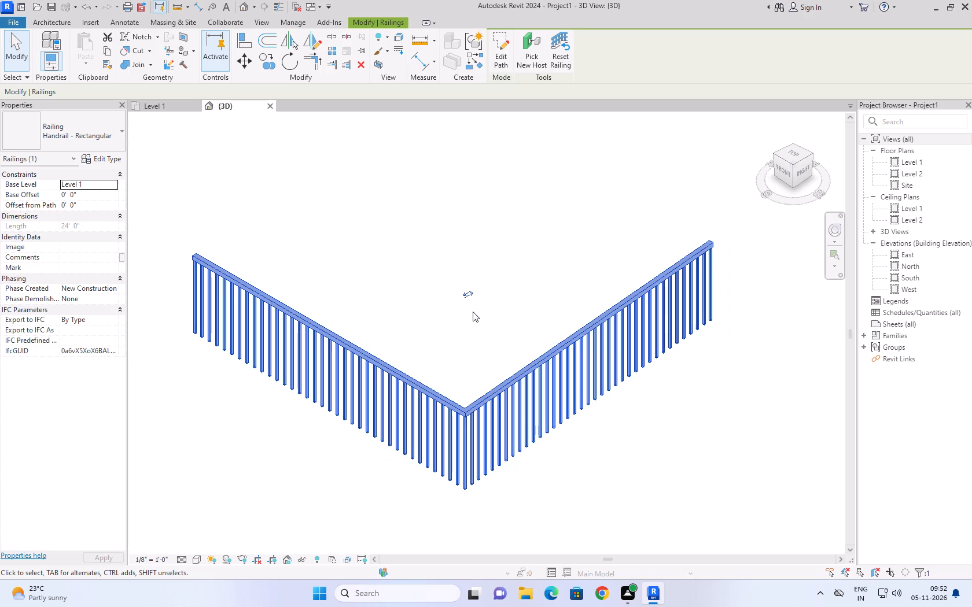
scroll(471, 328, down, 1)
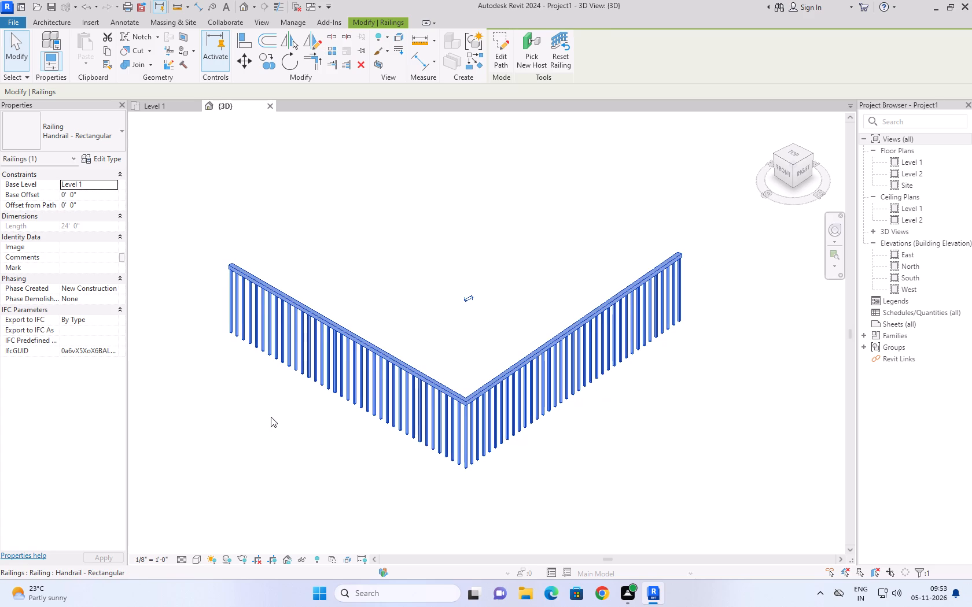
scroll(271, 417, down, 7)
scroll(271, 413, up, 2)
scroll(292, 457, up, 2)
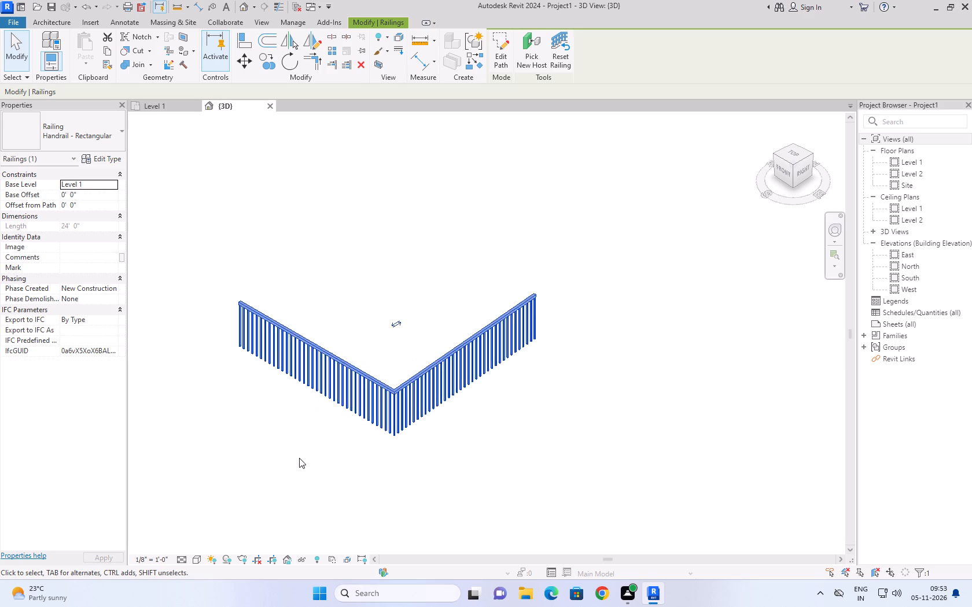
scroll(301, 457, up, 3)
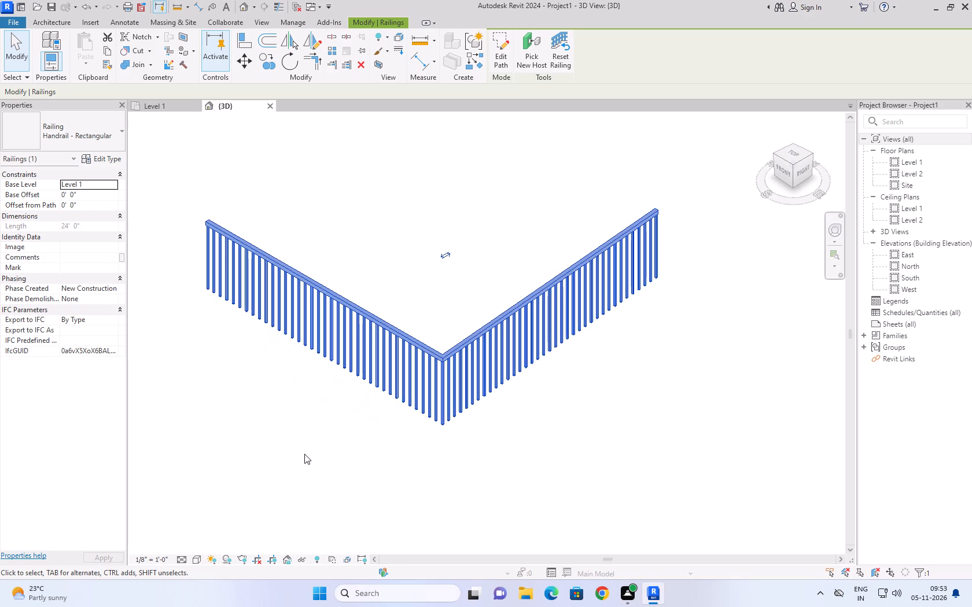
scroll(304, 454, up, 1)
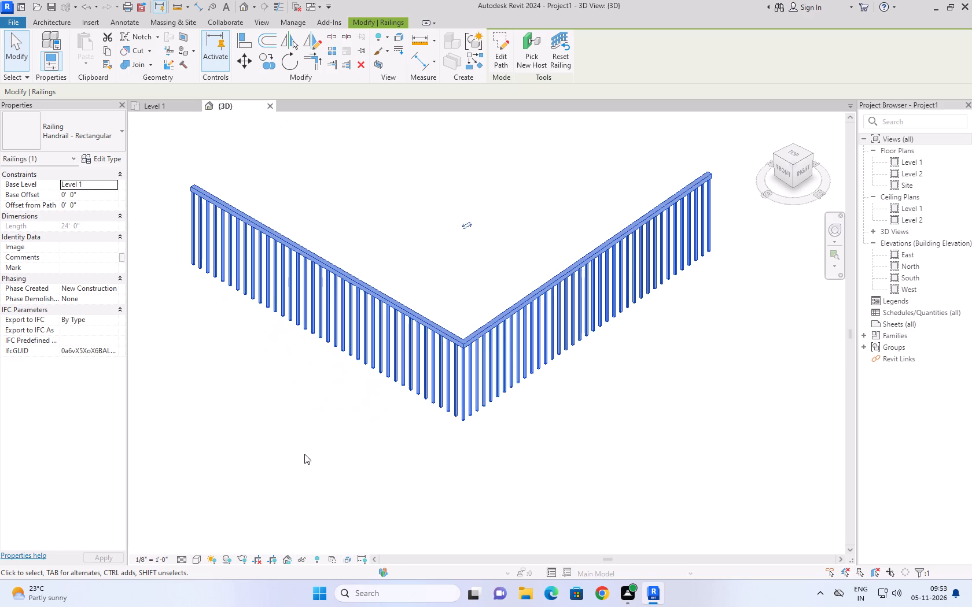
scroll(296, 463, up, 3)
scroll(297, 443, down, 7)
scroll(299, 407, up, 1)
scroll(348, 290, up, 3)
scroll(253, 309, up, 1)
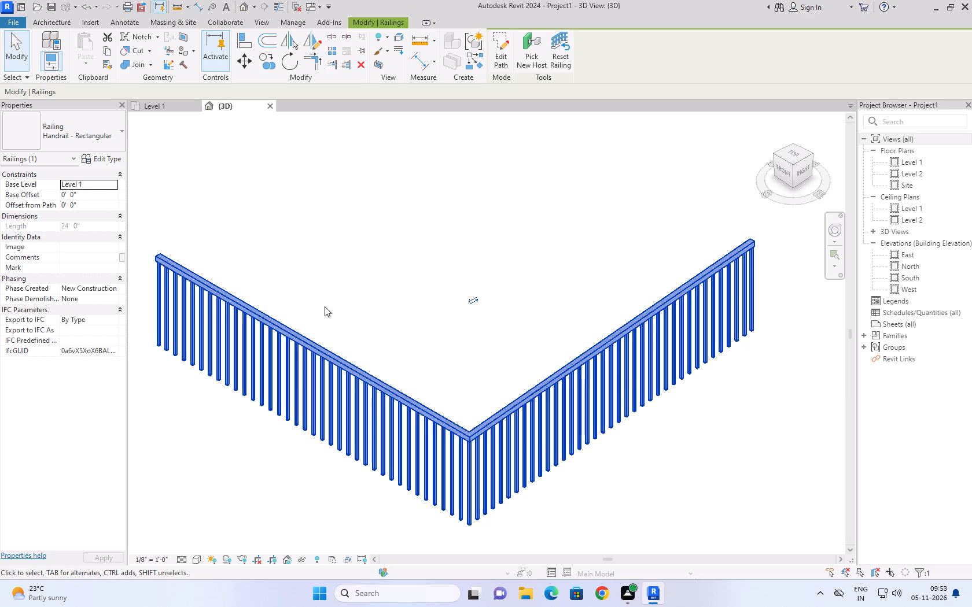
click(305, 331)
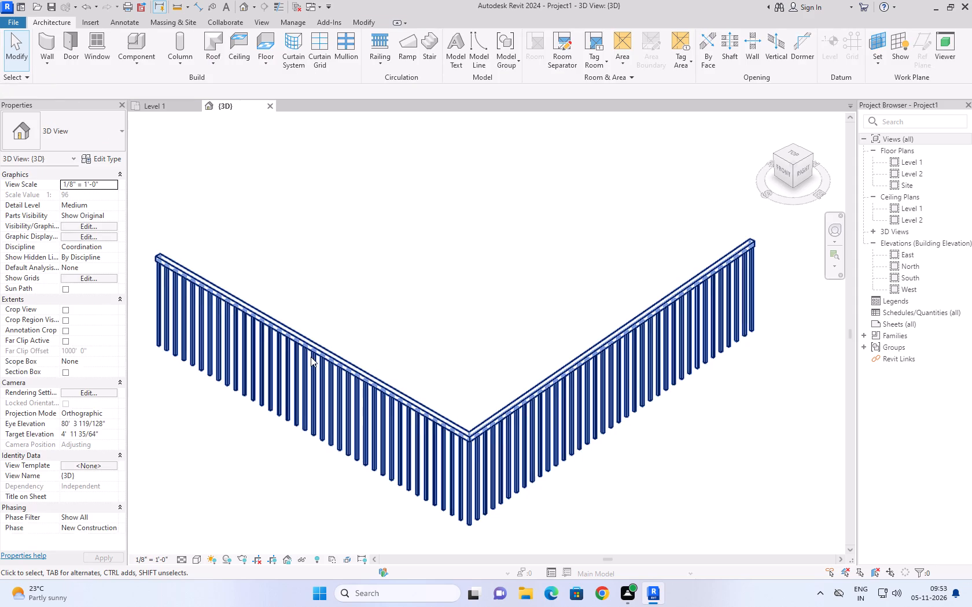
click(311, 357)
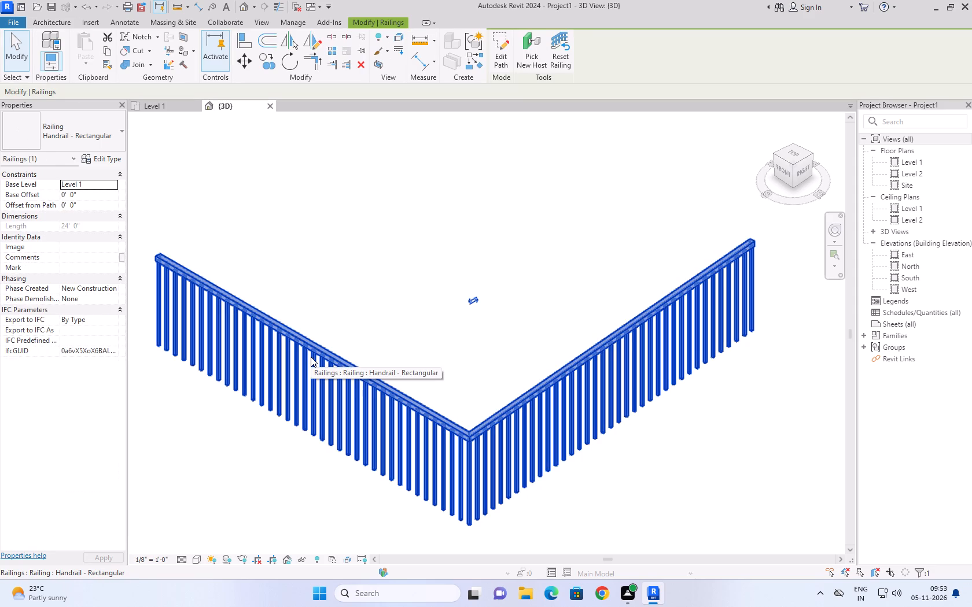
click(452, 295)
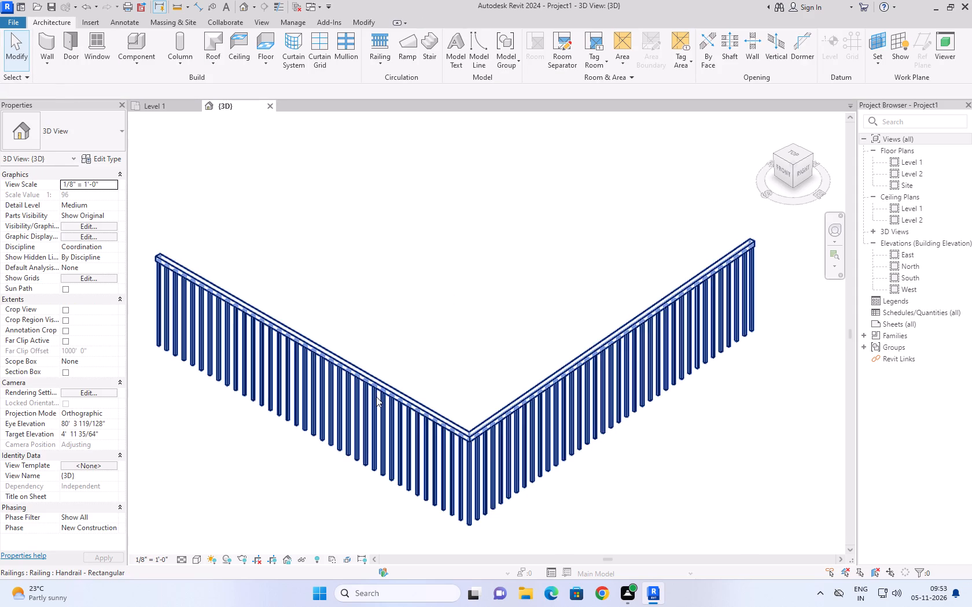
Examine how the L-shaped railing selects in 3D by picking its handrails and balusters on both legs.
click(376, 397)
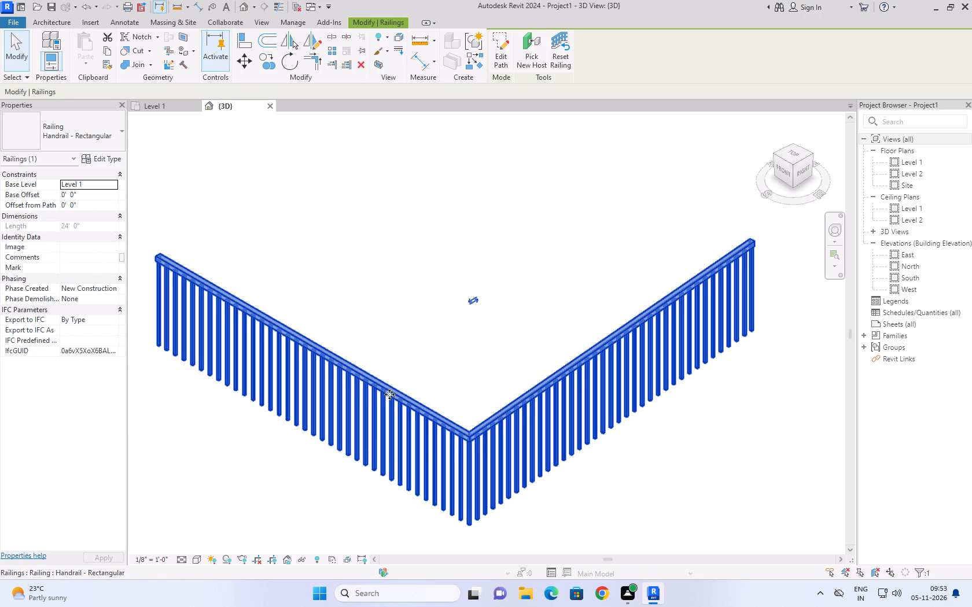
click(539, 355)
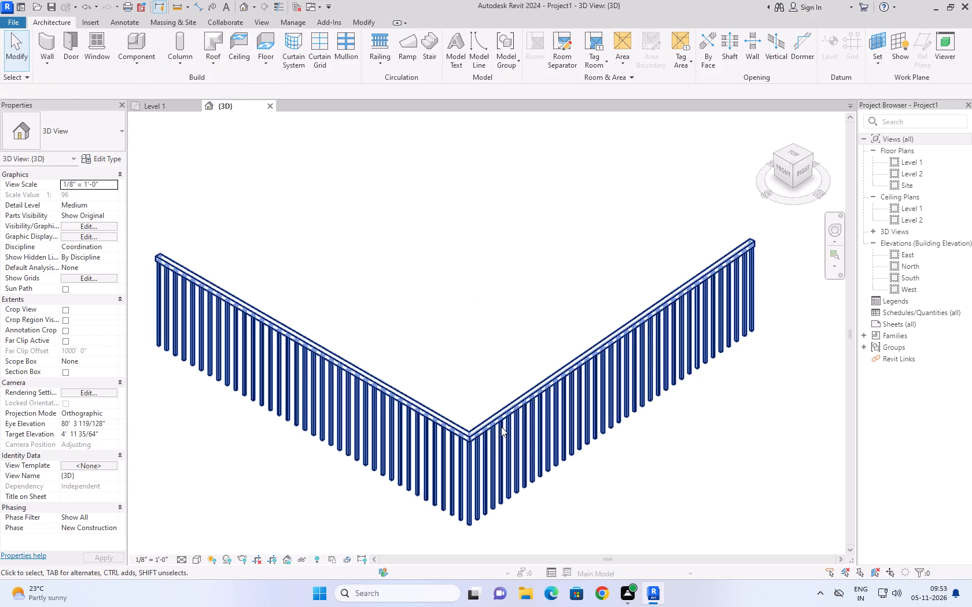
click(501, 427)
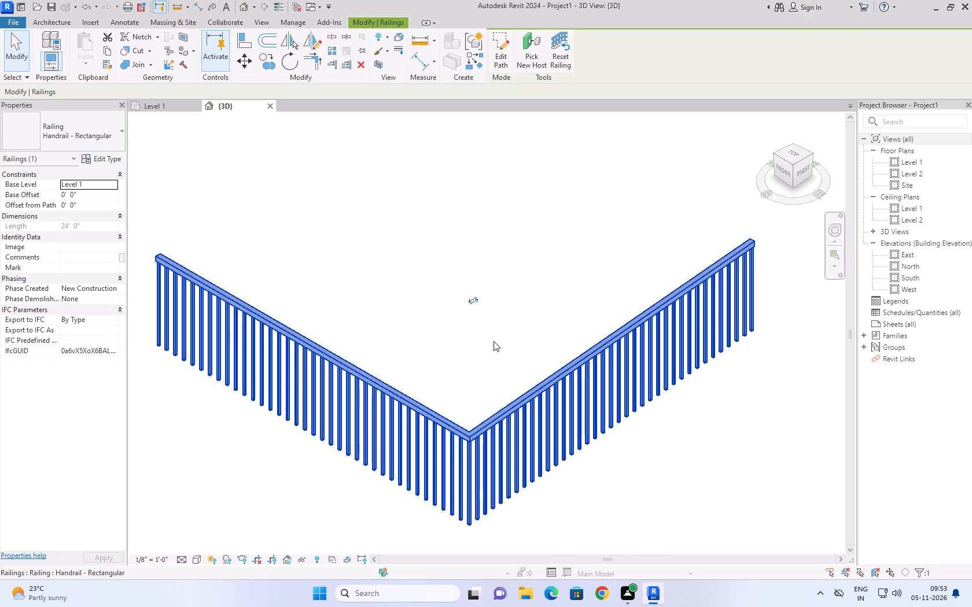
click(494, 341)
click(484, 419)
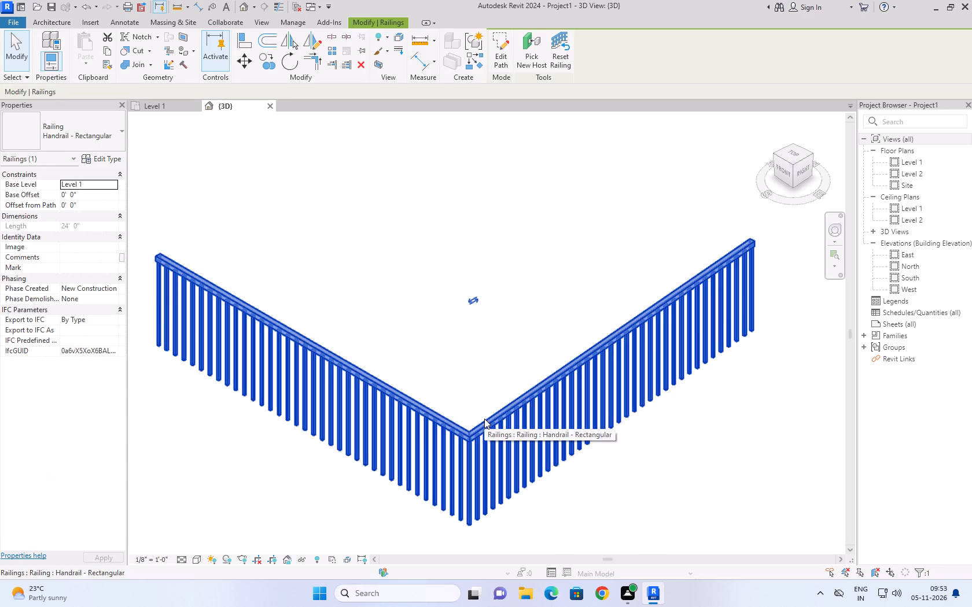
click(357, 301)
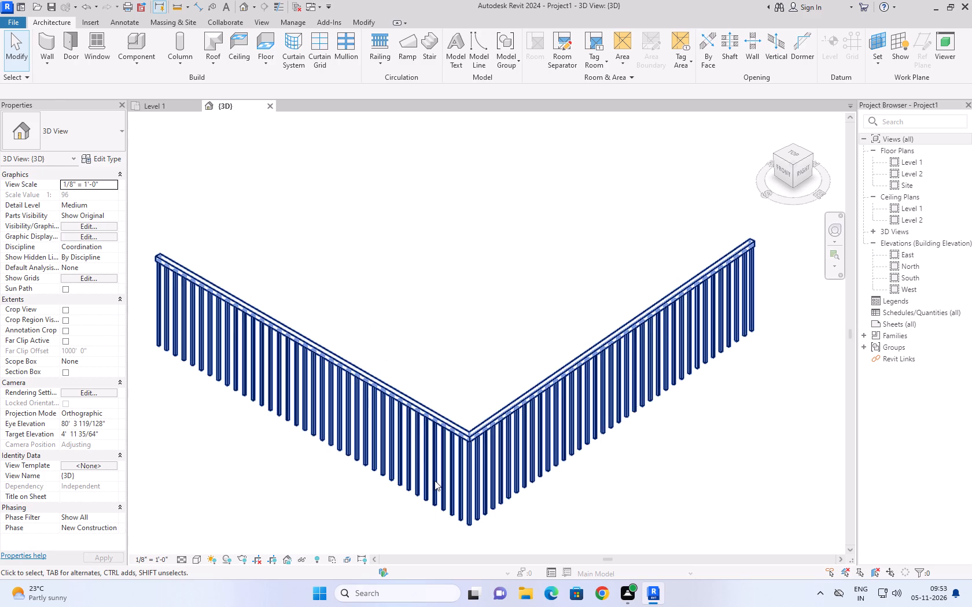
click(435, 480)
click(446, 319)
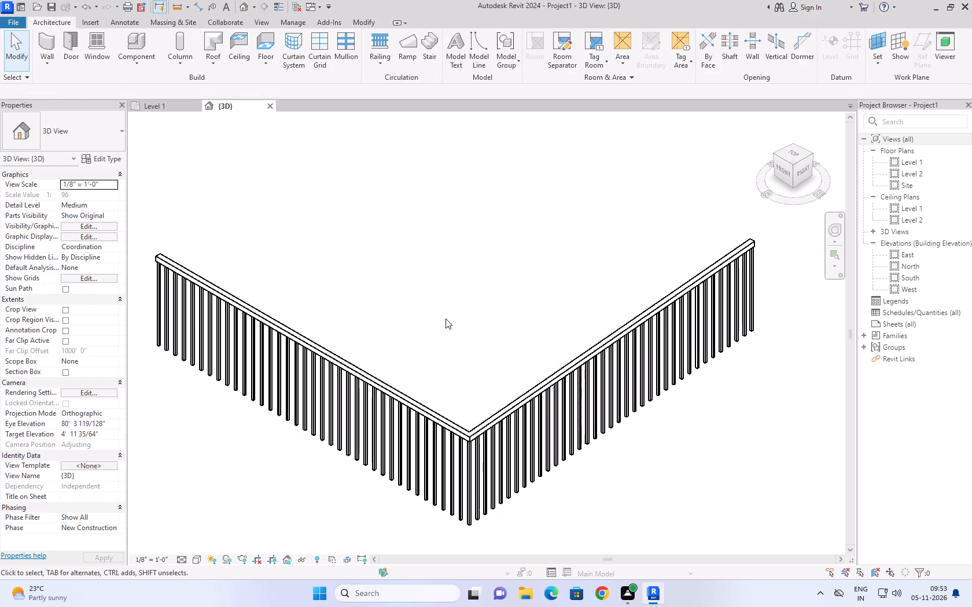
click(489, 443)
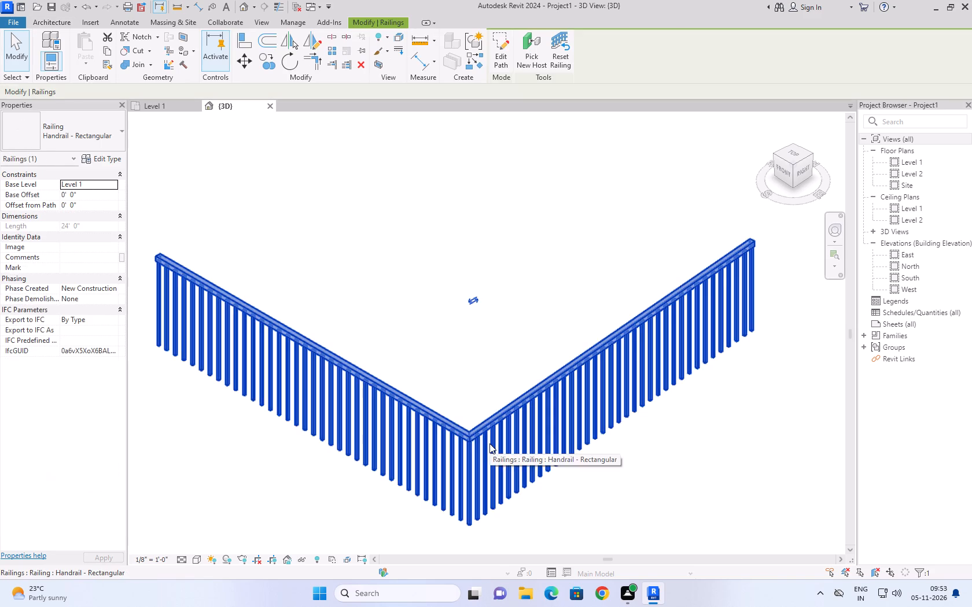
click(417, 335)
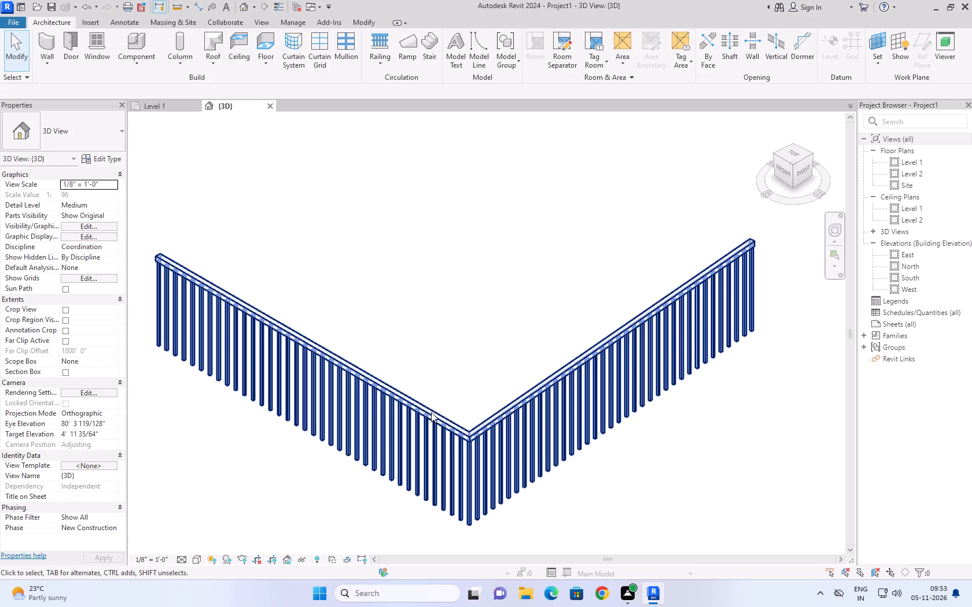
click(452, 445)
click(379, 330)
Delete the L-shaped Handrail - Rectangular railing from the 3D view.
click(463, 466)
key(Delete)
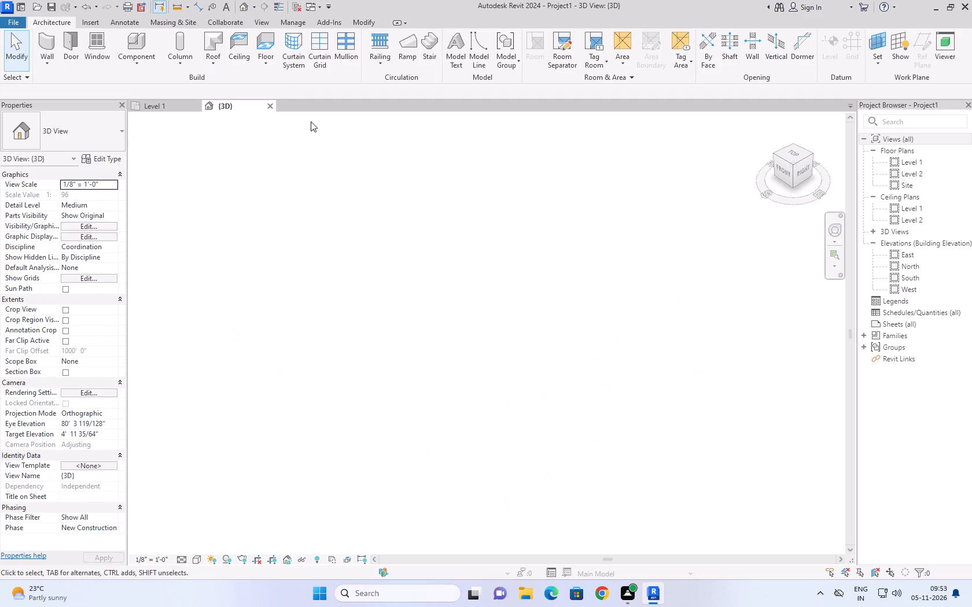
Import the CAD file EXTERIOR2(FOR STUDENTS)-1 (1).dwg from Downloads onto Level 1, positioned centred among the elevation markers.
click(98, 18)
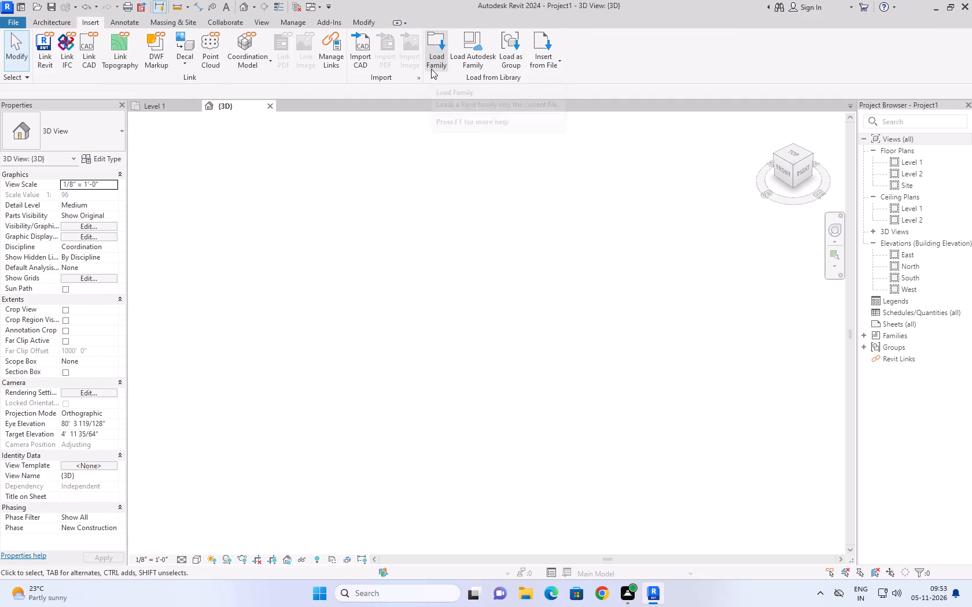
click(361, 55)
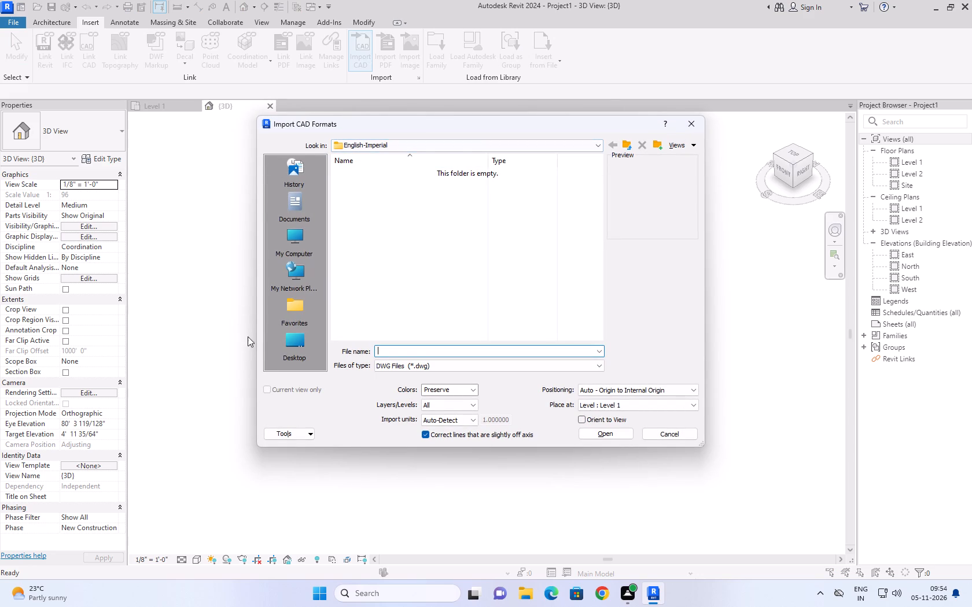
click(294, 353)
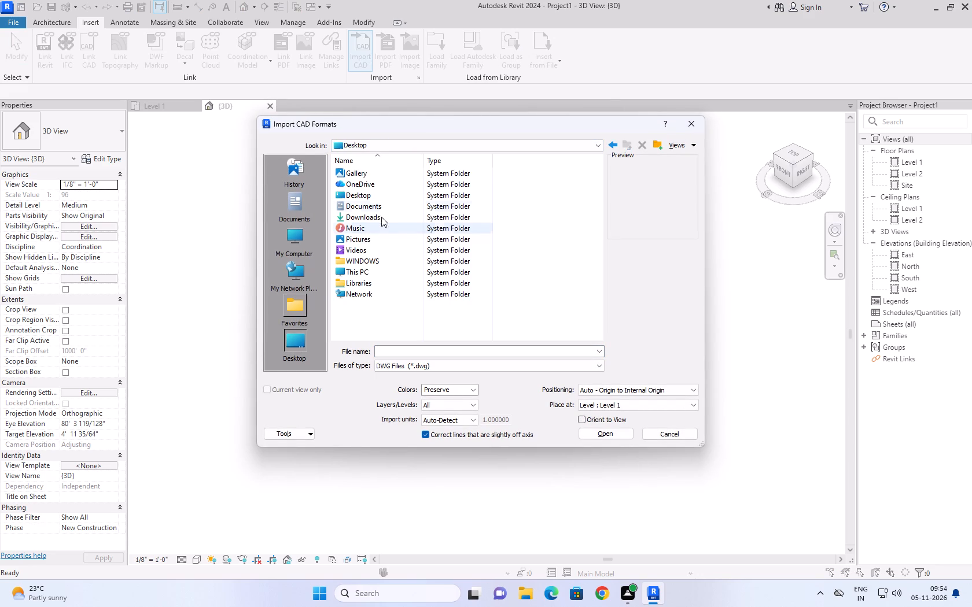
click(367, 220)
double_click(367, 220)
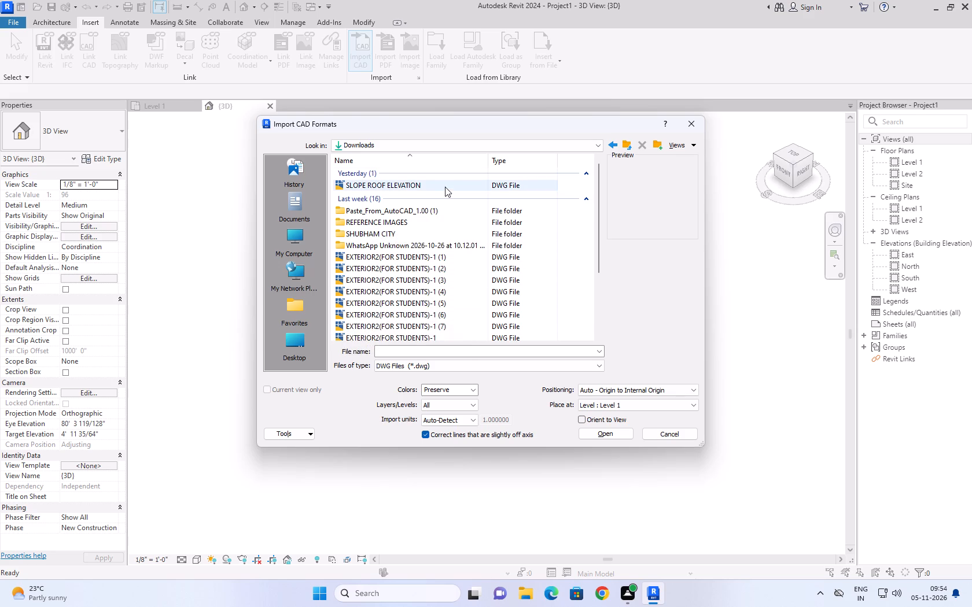
click(415, 262)
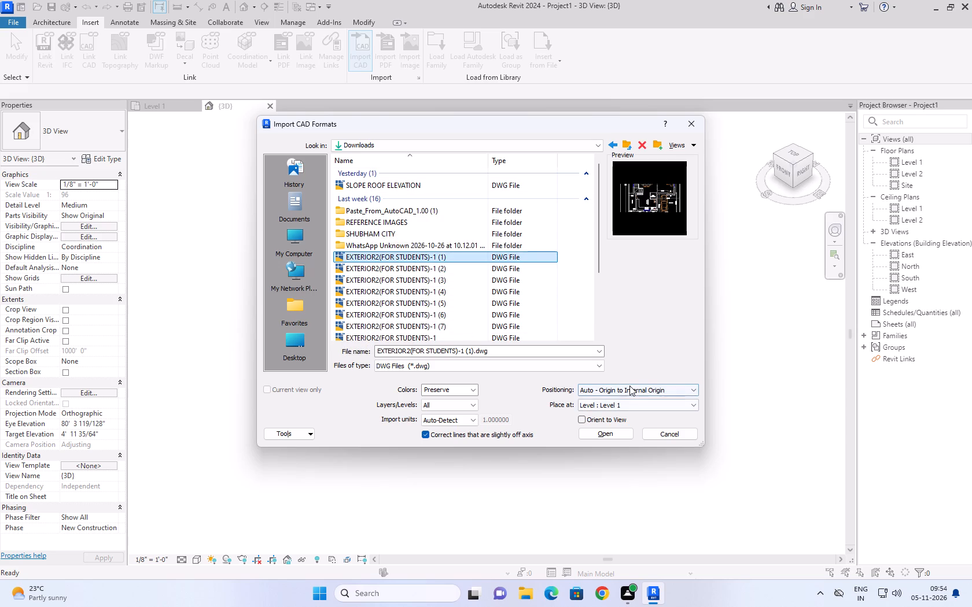
click(629, 386)
click(610, 397)
click(596, 432)
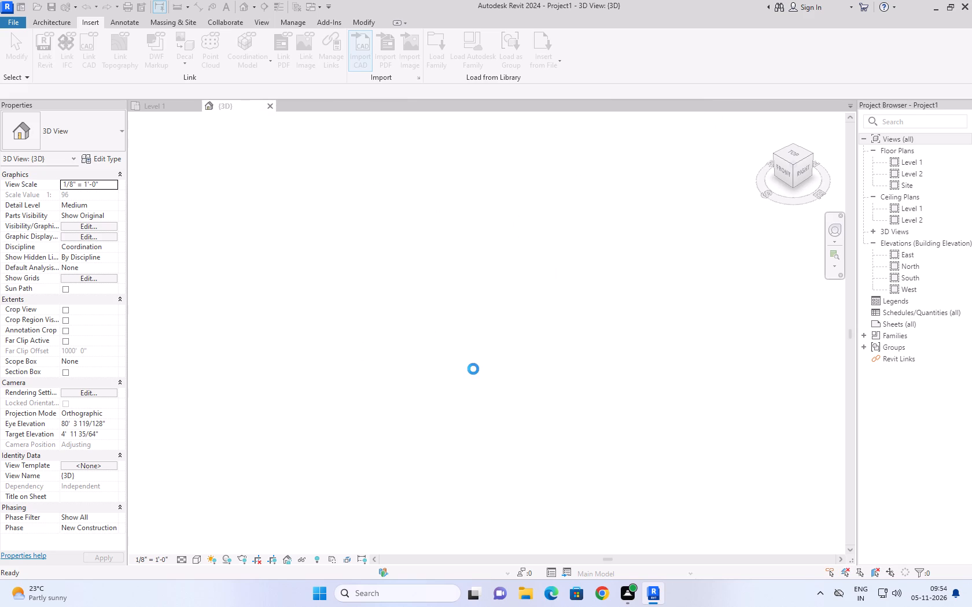
Examine the full extent of the imported CAD floor plans in the 3D view.
scroll(482, 365, down, 3)
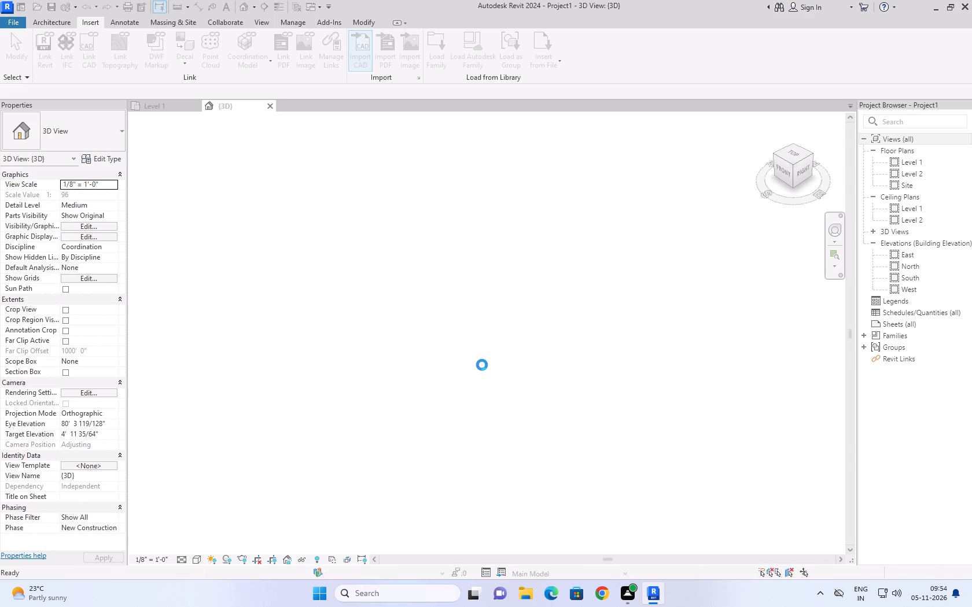
scroll(482, 365, down, 10)
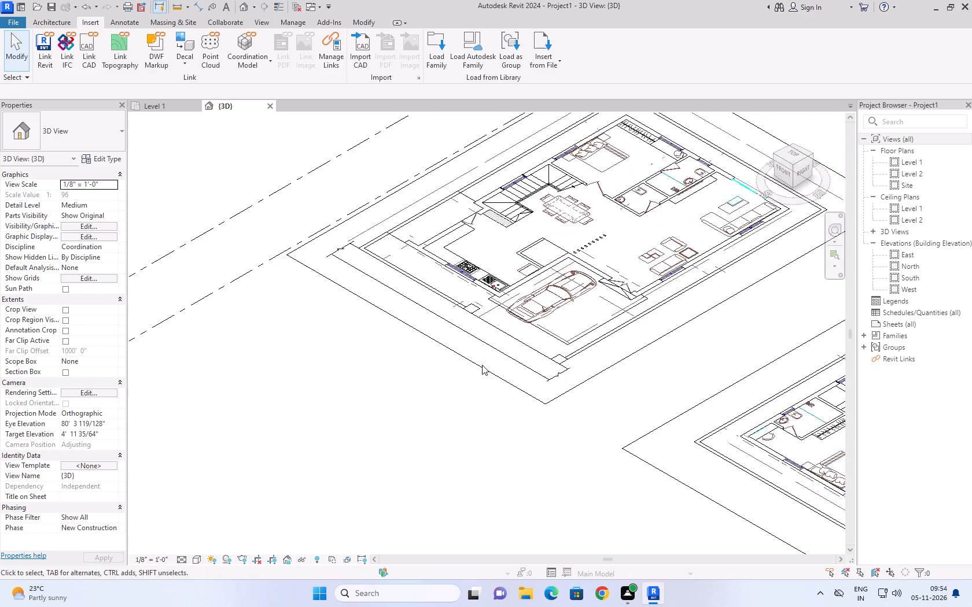
scroll(482, 365, down, 8)
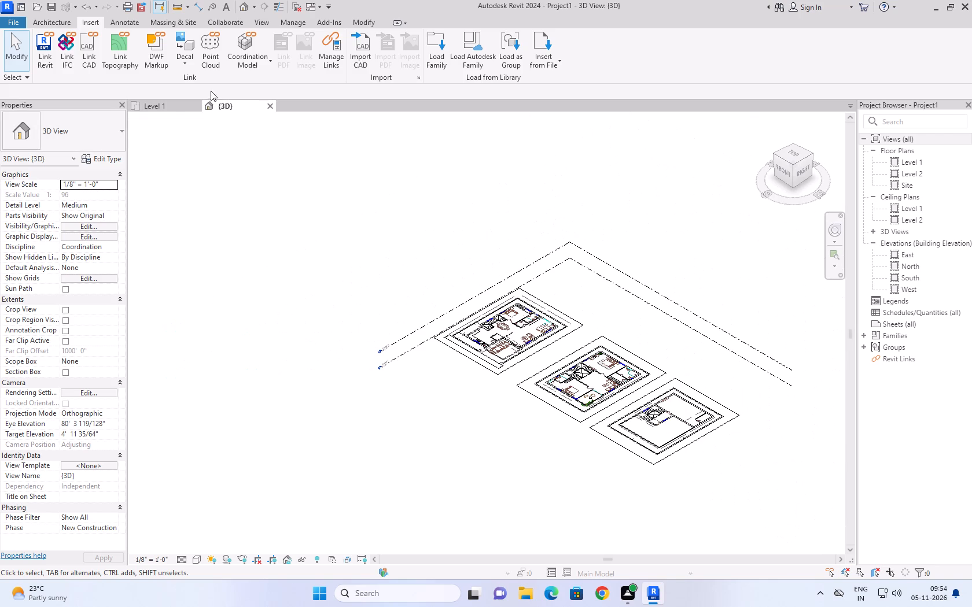
In the Level 1 floor plan, move the west elevation marker farther west, well clear of the ground floor plan sheet.
click(163, 108)
scroll(535, 347, down, 5)
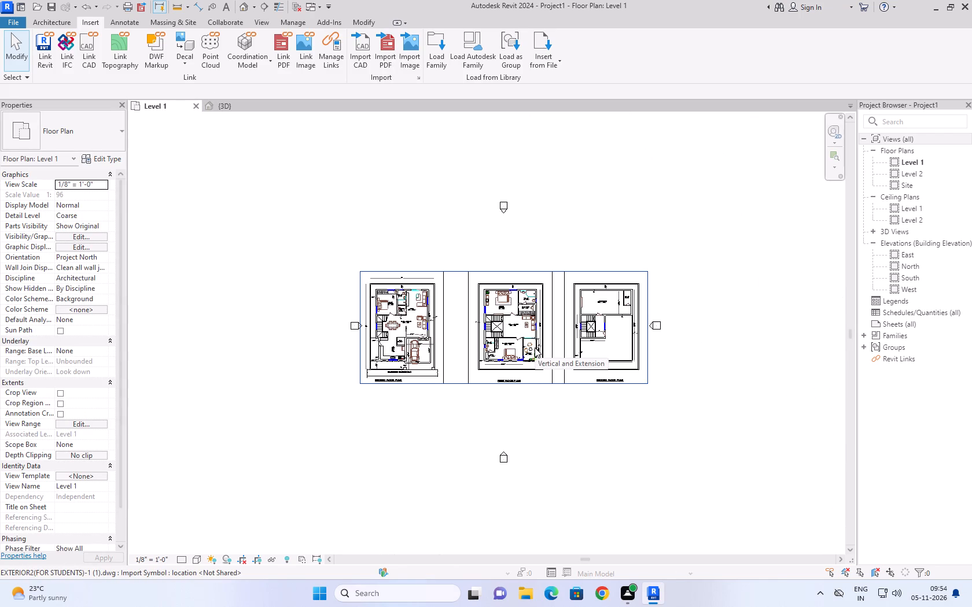
scroll(234, 305, up, 4)
scroll(376, 316, up, 5)
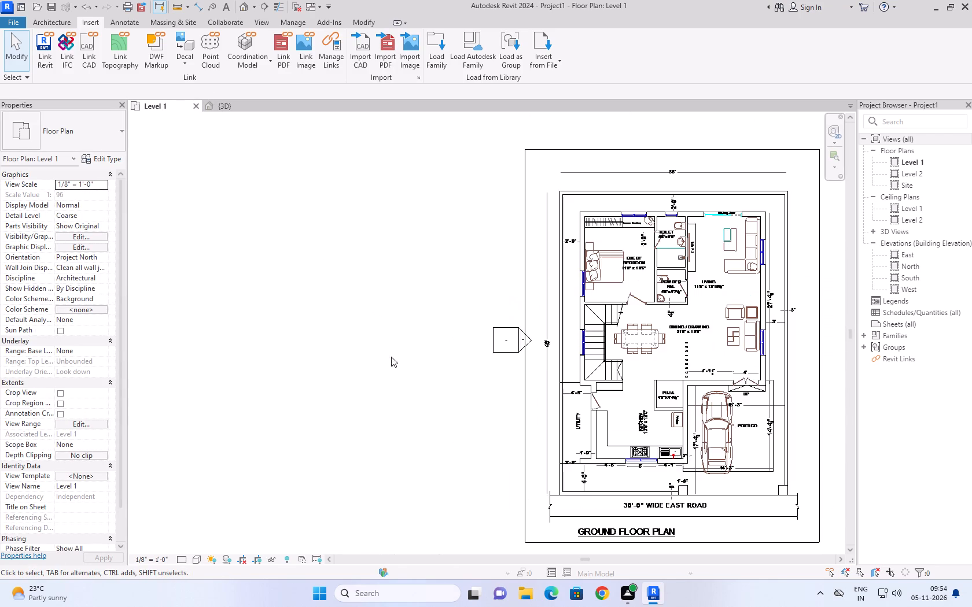
scroll(563, 361, up, 3)
drag(500, 288, 417, 405)
drag(456, 327, 341, 332)
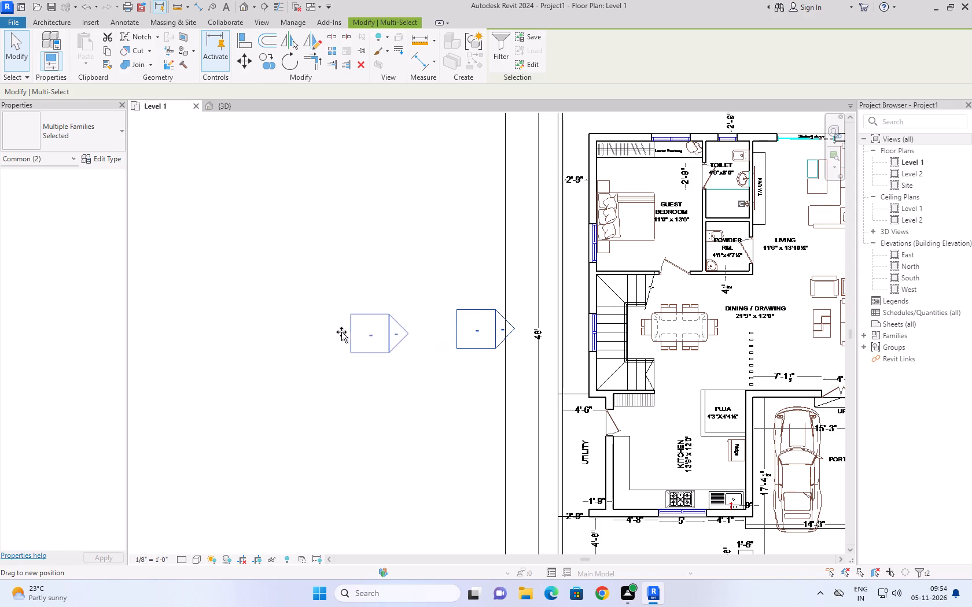
drag(341, 332, 127, 349)
click(127, 349)
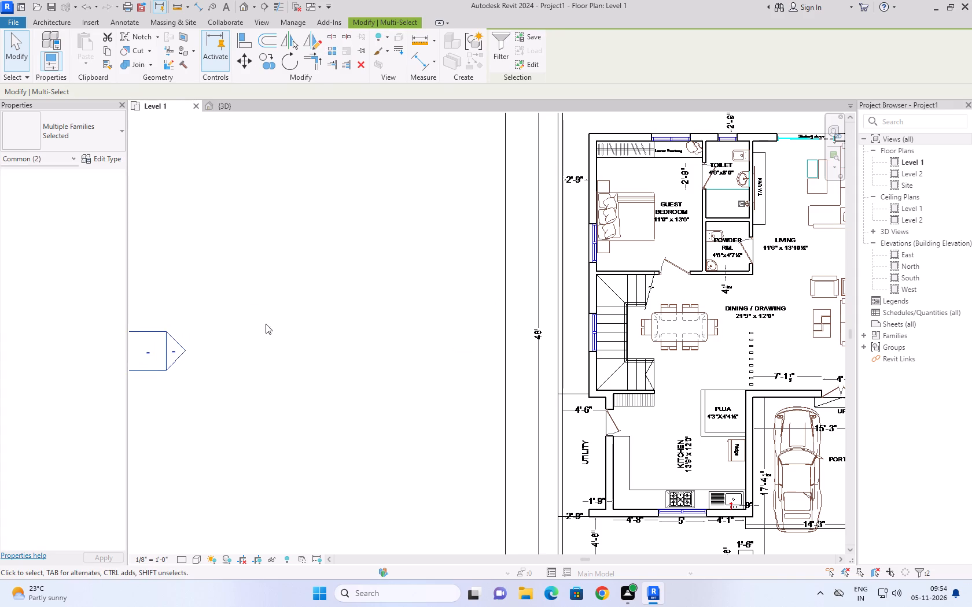
Move the east elevation marker farther east, well clear of the second floor plan sheet.
scroll(269, 322, down, 11)
scroll(684, 328, up, 4)
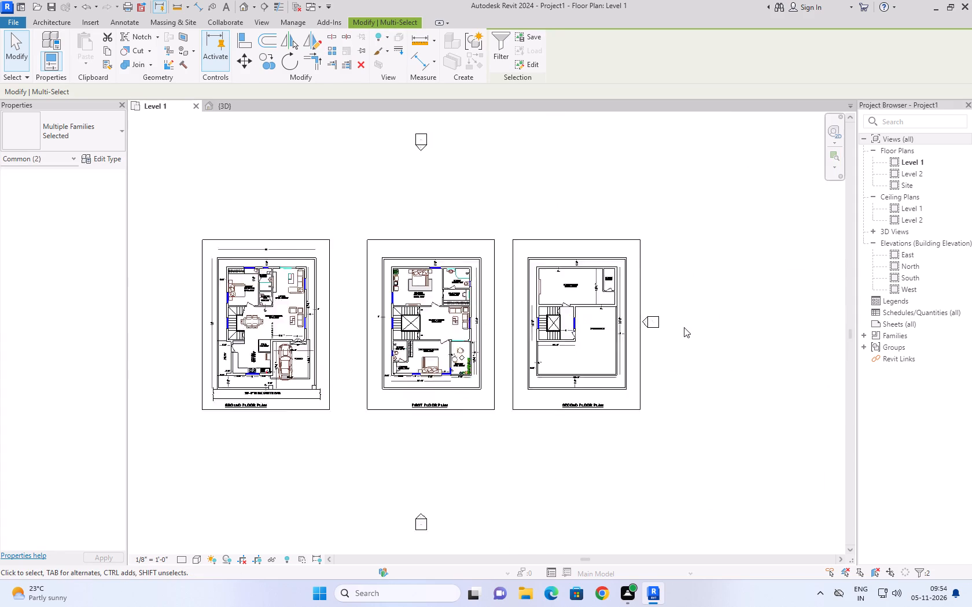
scroll(684, 327, up, 6)
drag(671, 262, 562, 422)
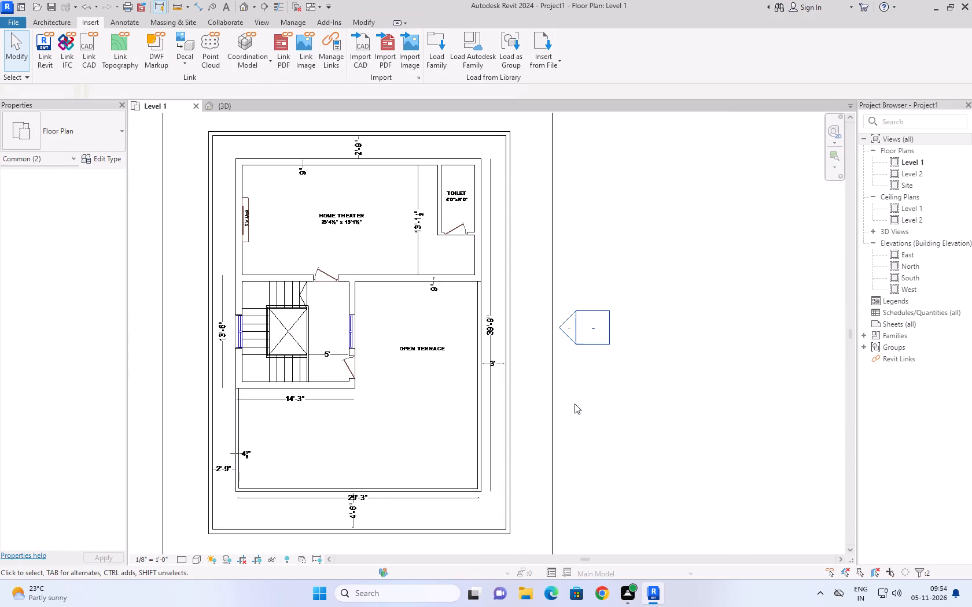
drag(608, 330, 805, 345)
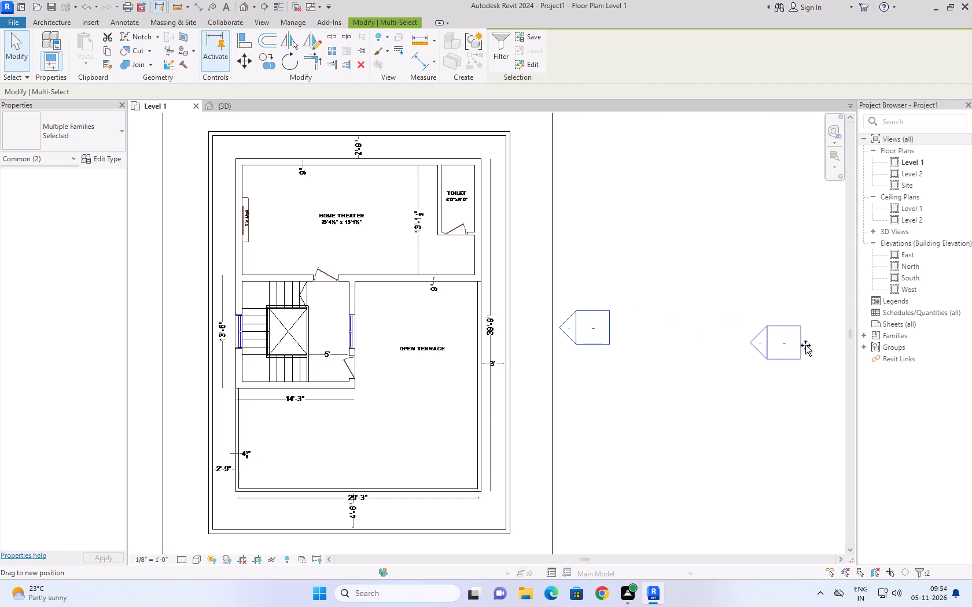
drag(805, 345, 832, 334)
scroll(637, 353, down, 5)
click(647, 346)
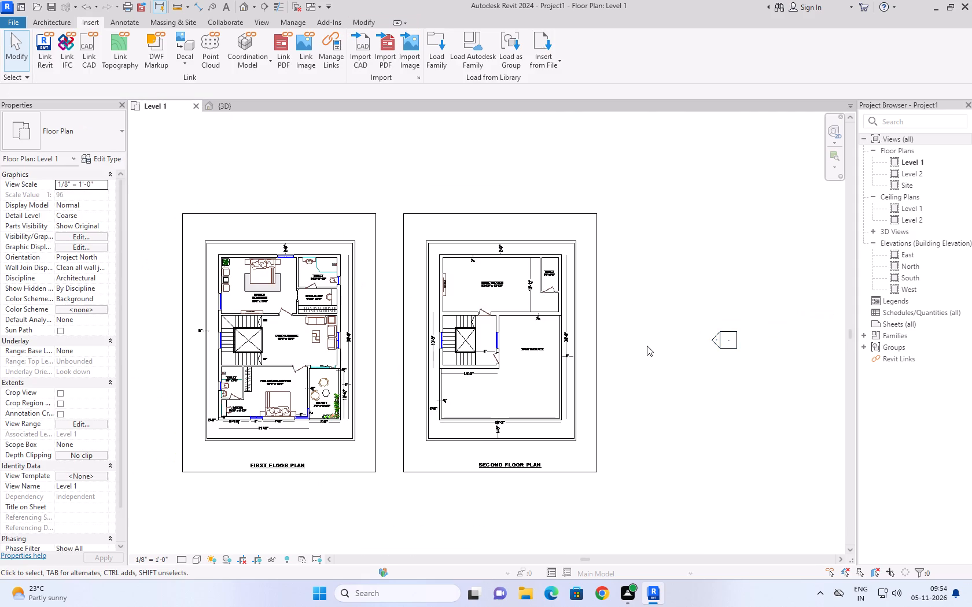
Examine the imported floor plans on Level 1, focusing on the ground floor plan's rooms, portico and dimensions.
scroll(657, 341, down, 5)
middle_drag(657, 341, 678, 309)
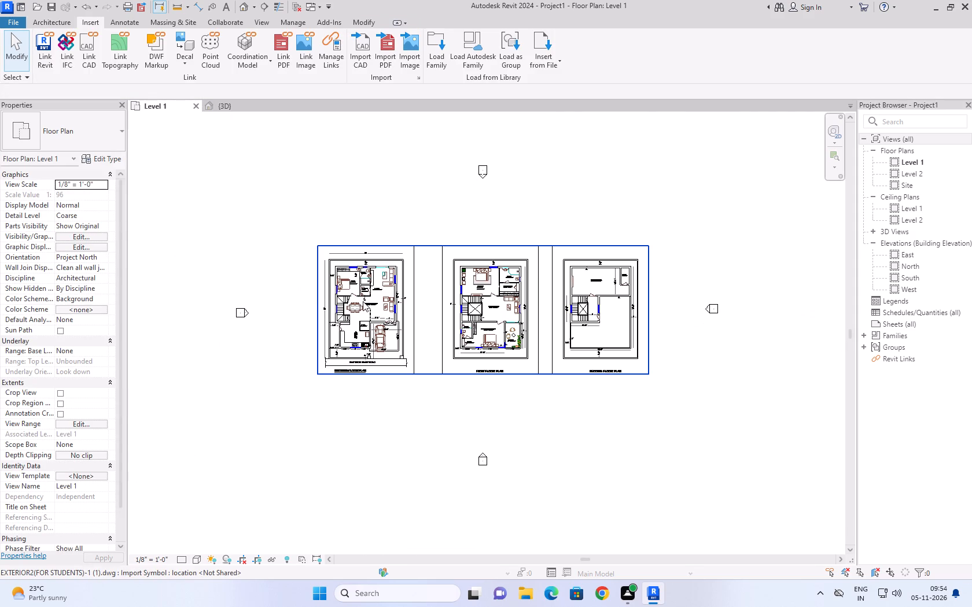
scroll(384, 418, up, 3)
middle_drag(384, 418, 357, 456)
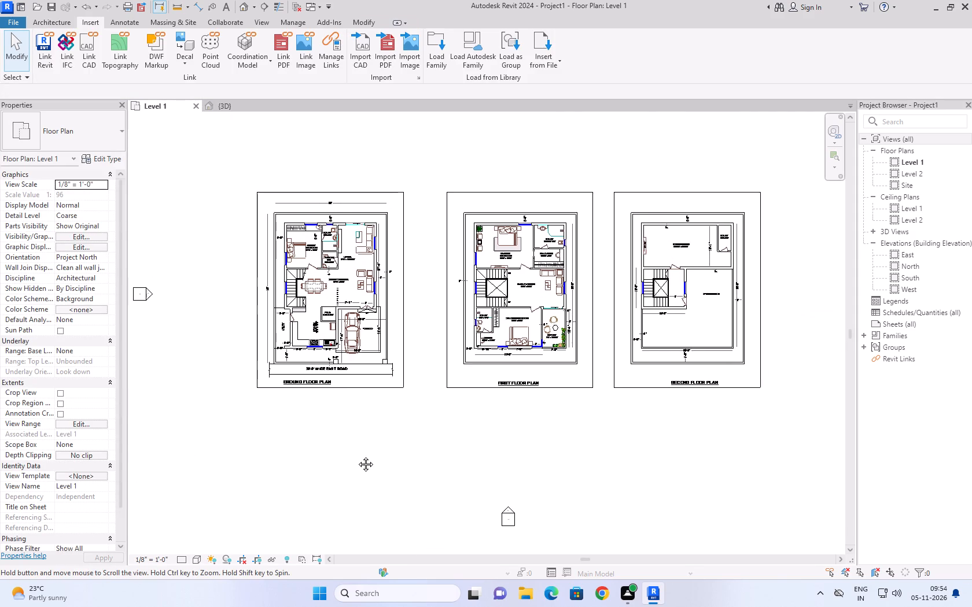
middle_drag(357, 456, 369, 488)
scroll(369, 488, up, 1)
middle_drag(395, 477, 374, 489)
middle_drag(373, 487, 361, 497)
scroll(361, 497, up, 1)
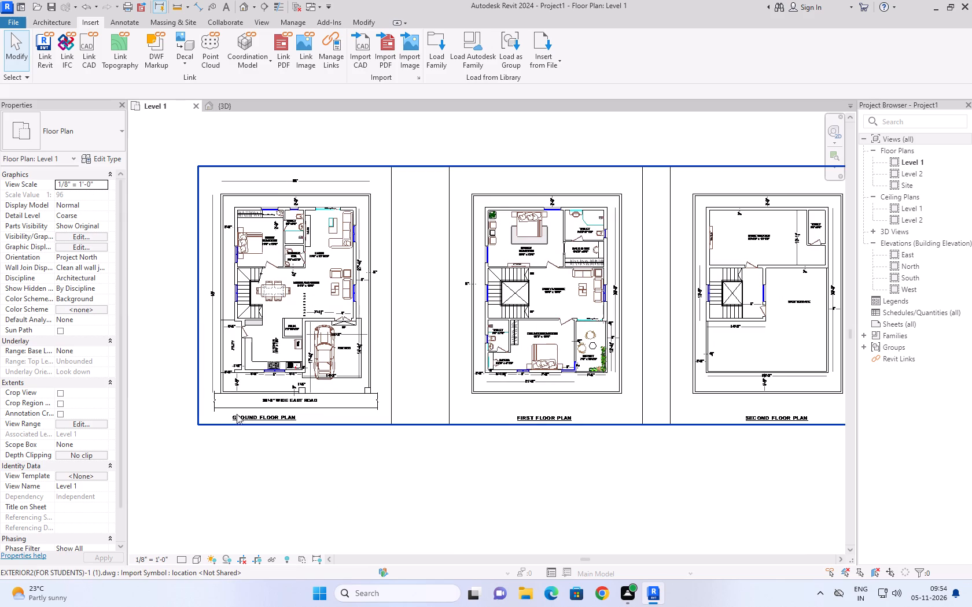
scroll(276, 380, up, 9)
scroll(277, 380, down, 3)
middle_drag(281, 383, 371, 432)
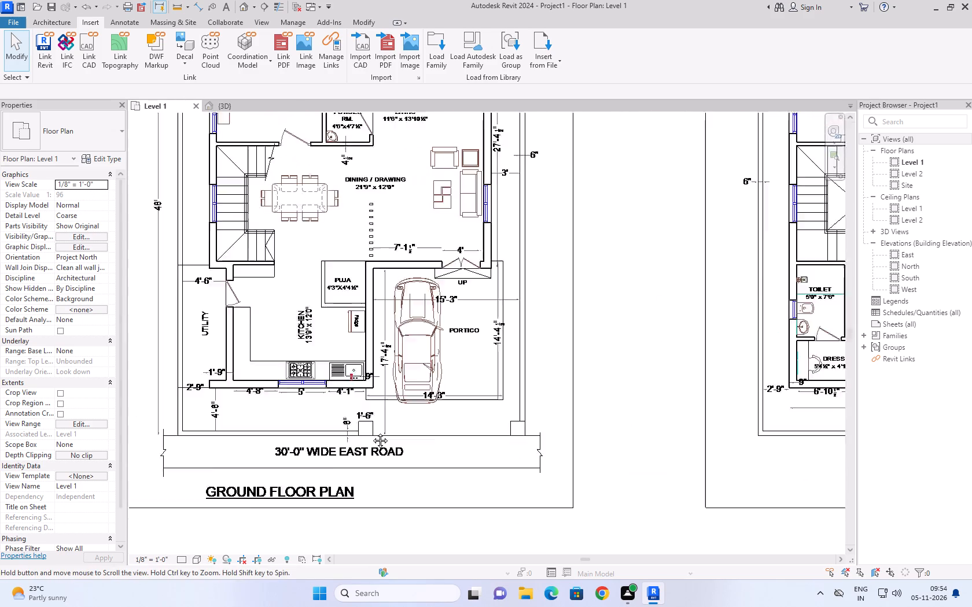
middle_drag(371, 432, 374, 440)
scroll(374, 440, down, 4)
scroll(374, 440, up, 1)
middle_drag(374, 440, 374, 447)
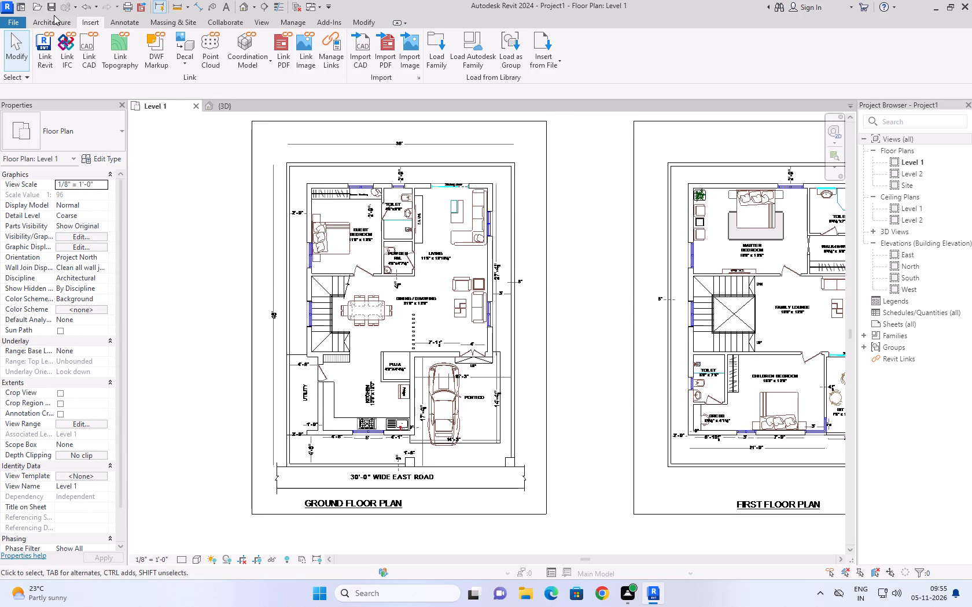
Start an architectural wall and duplicate the Generic - 8" type under the name 6" w.
click(53, 23)
click(43, 64)
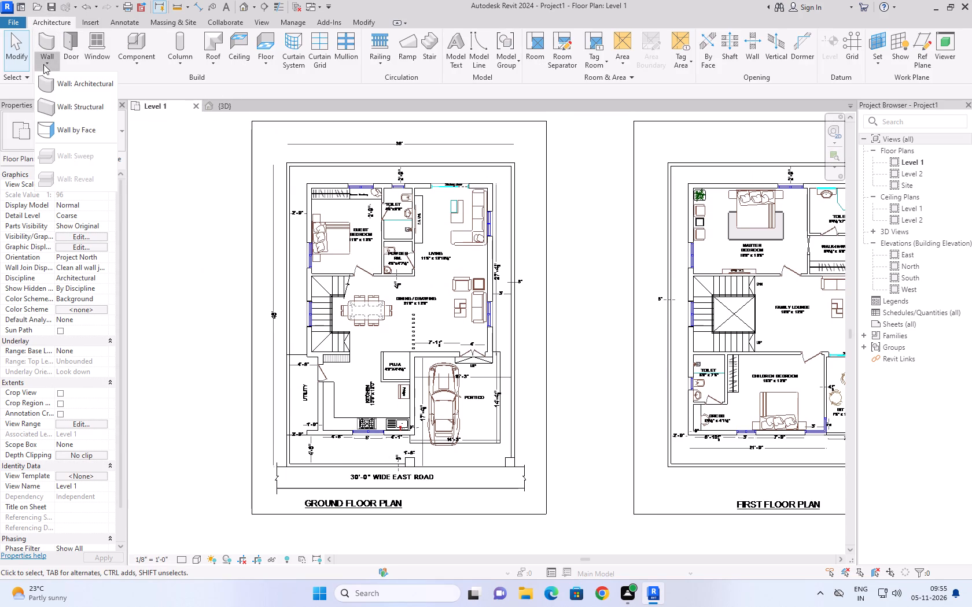
click(83, 86)
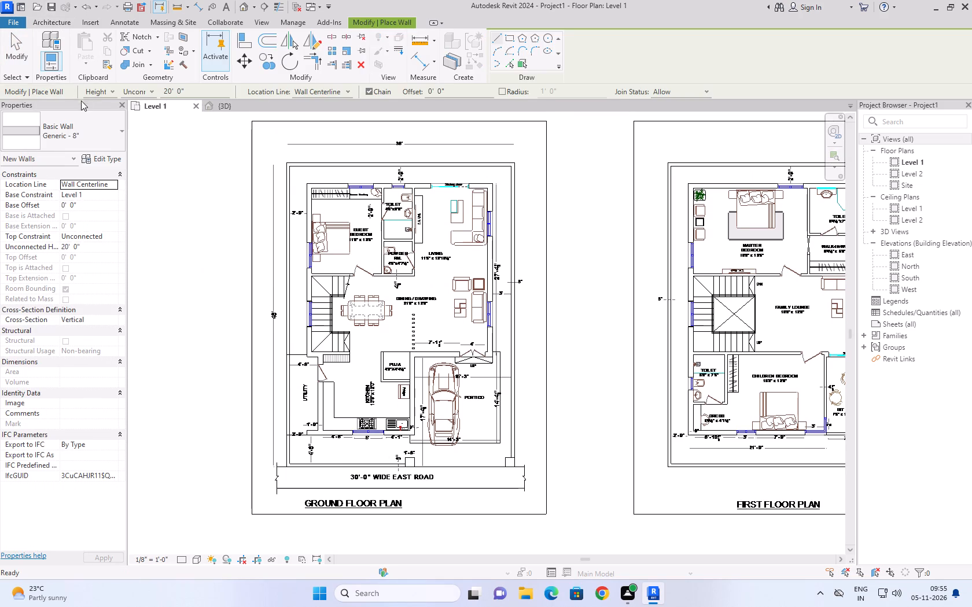
click(106, 157)
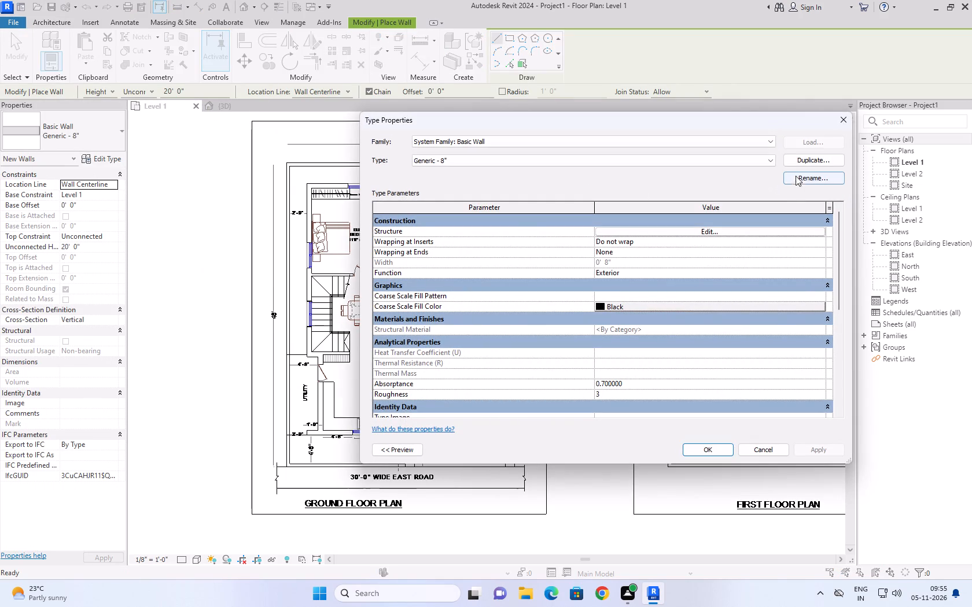
click(800, 165)
key(6)
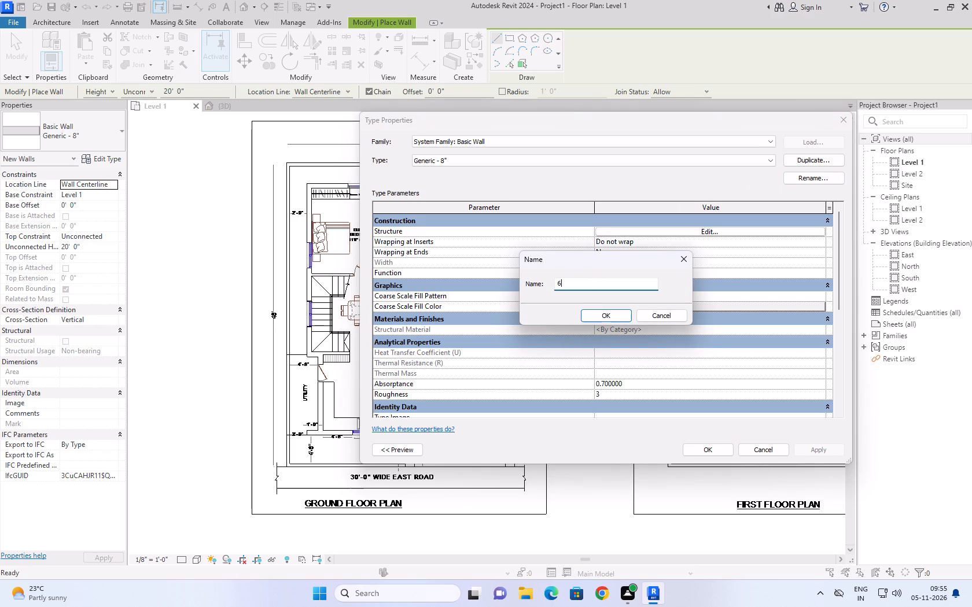
key(shift+quotedbl)
key(space)
text(w)
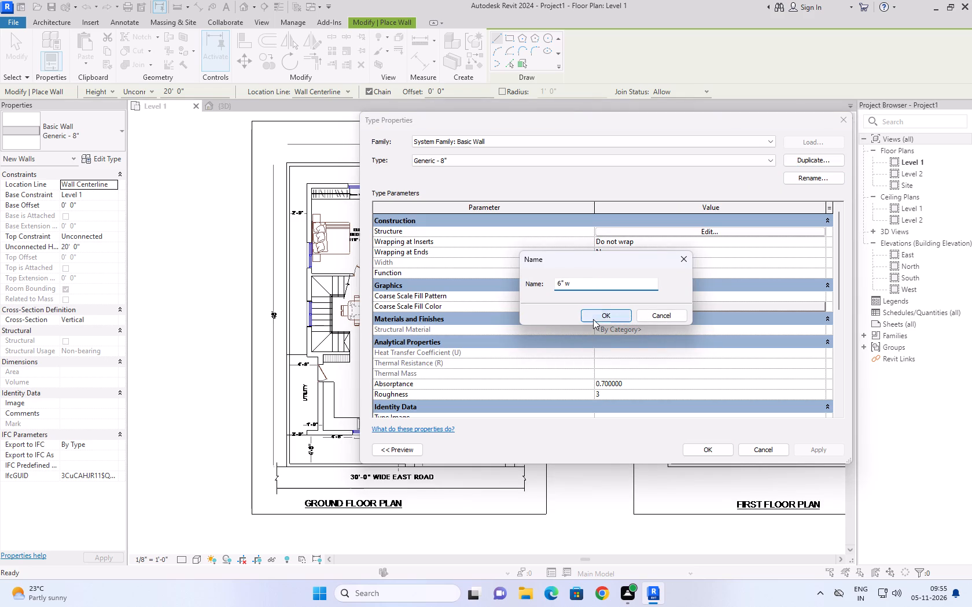
click(593, 319)
Set the structure layer thickness of the 6" w wall type to 6" and apply the type.
click(654, 235)
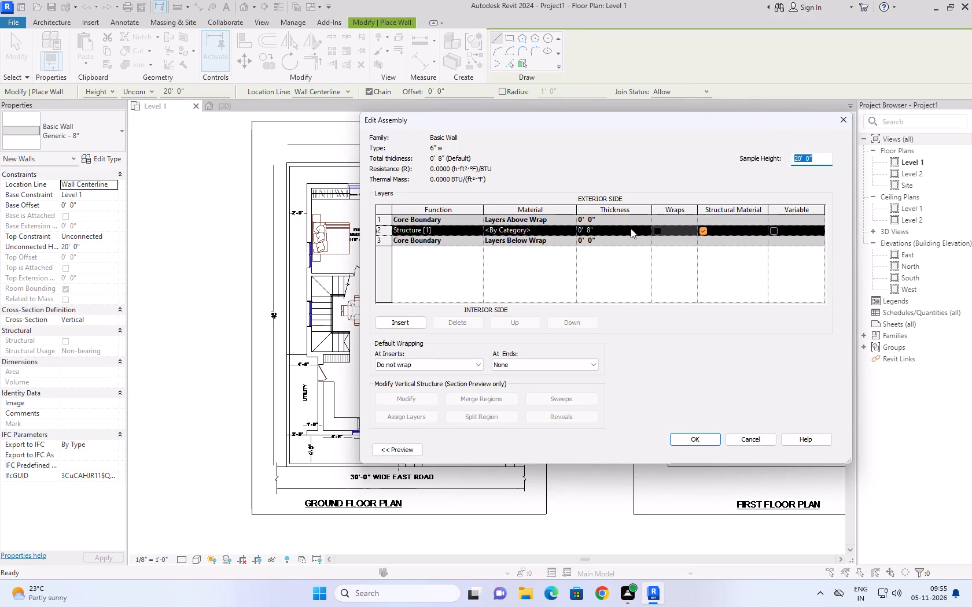
click(613, 231)
key(6)
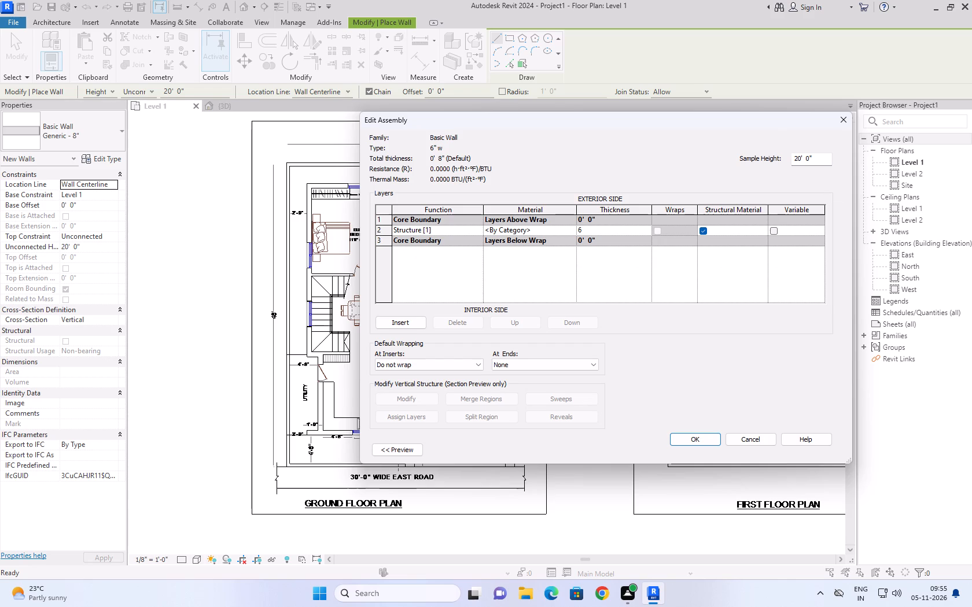
key(apostrophe)
key(BackSpace)
key(shift+quotedbl)
key(Return)
click(712, 444)
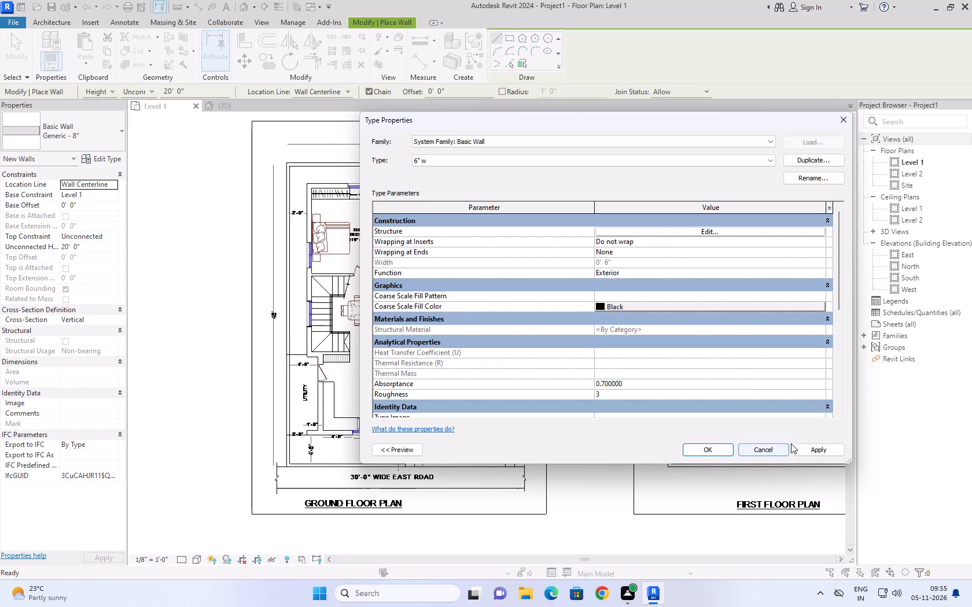
click(800, 448)
click(719, 445)
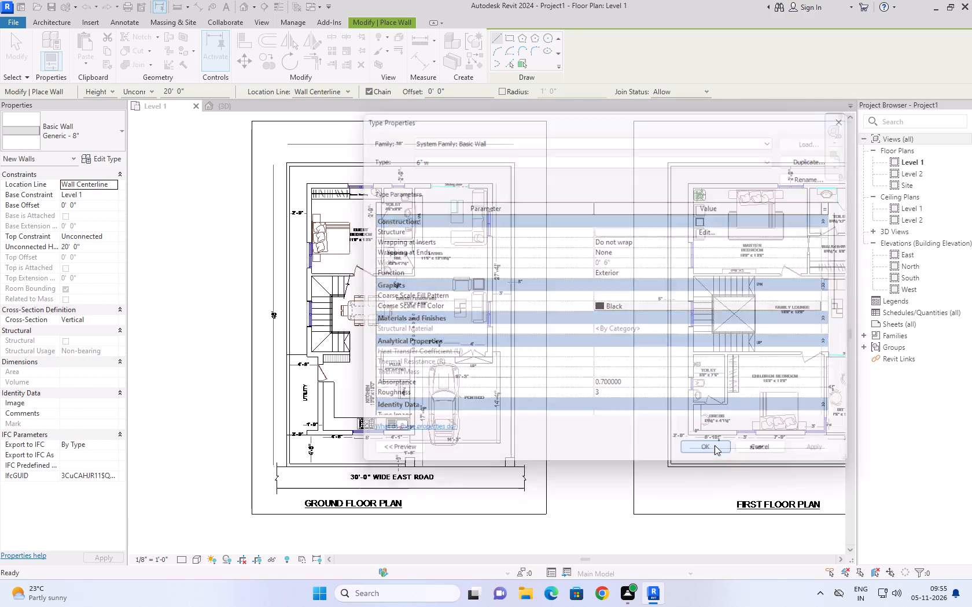
Set the new walls' location line to Finish Face: Exterior and their unconnected height to 10'.
scroll(321, 464, up, 4)
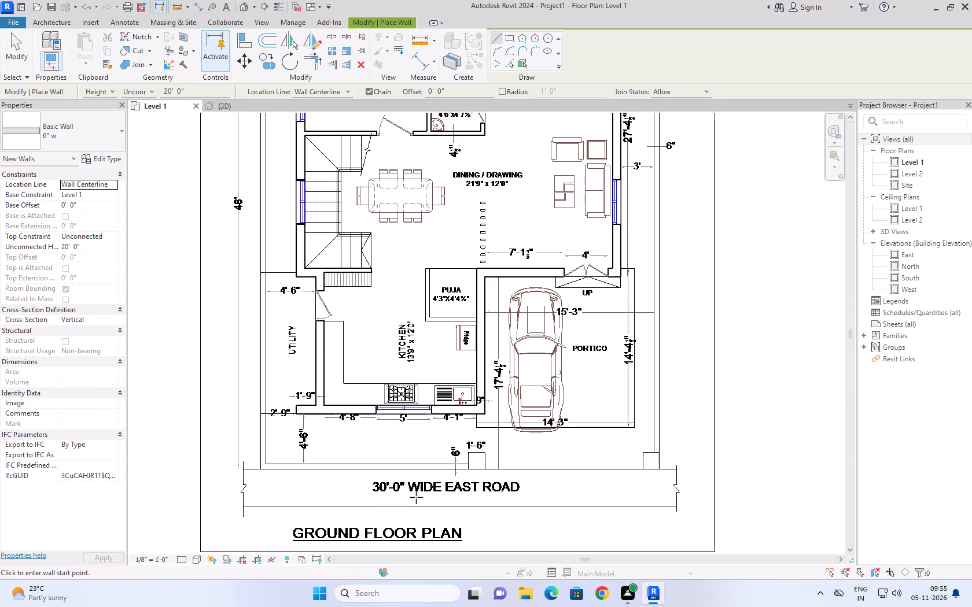
scroll(455, 488, up, 9)
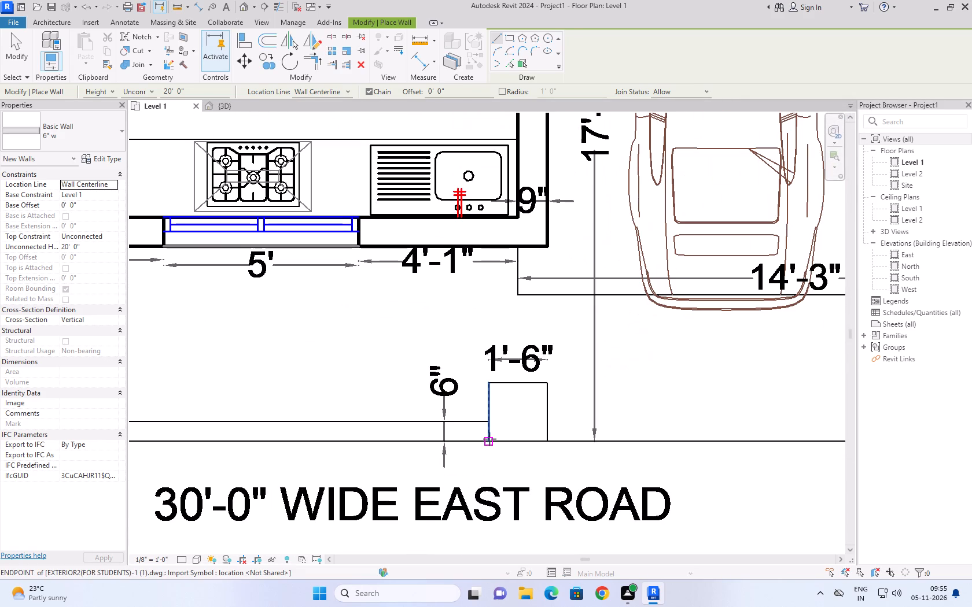
click(339, 94)
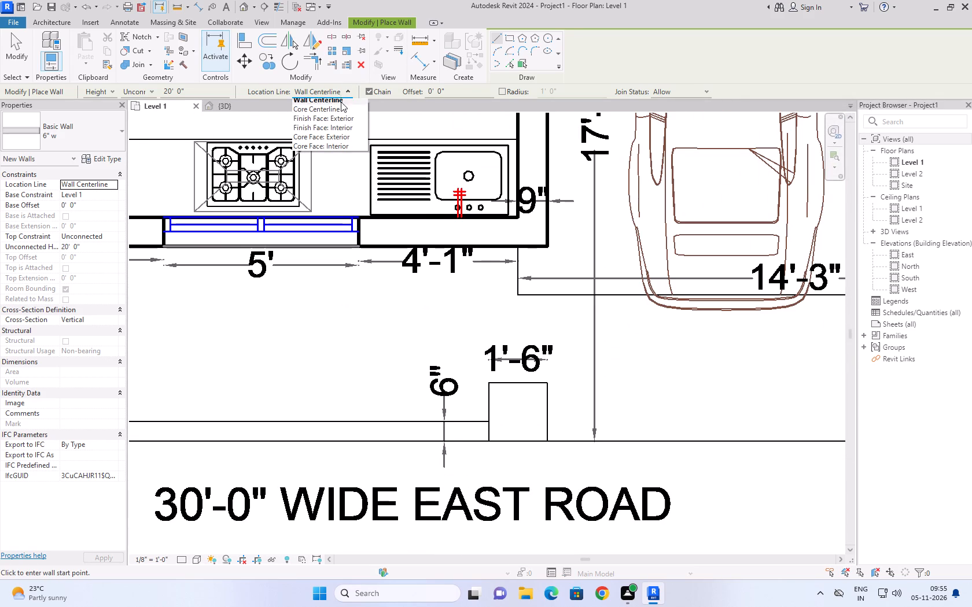
click(340, 124)
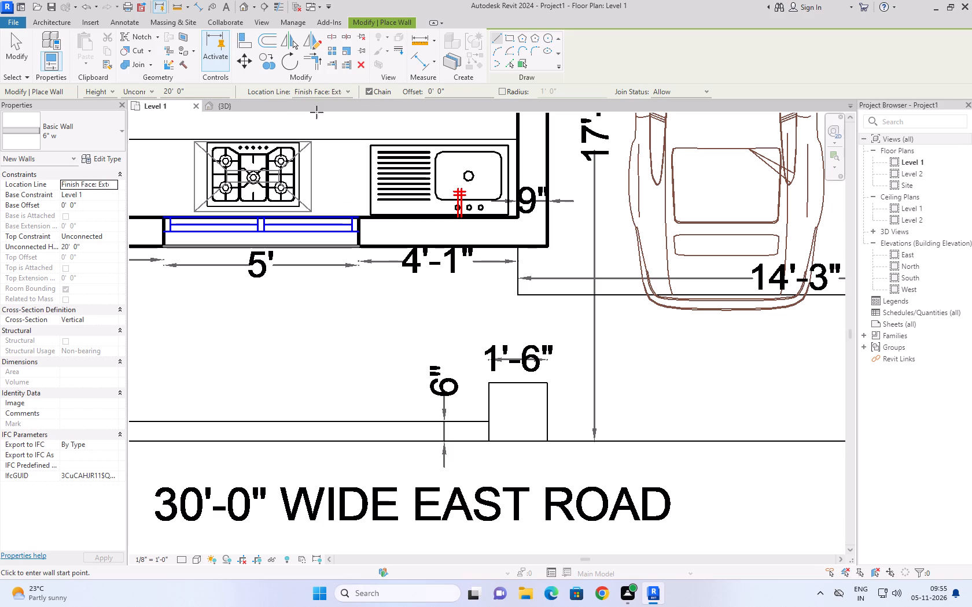
drag(189, 86, 127, 95)
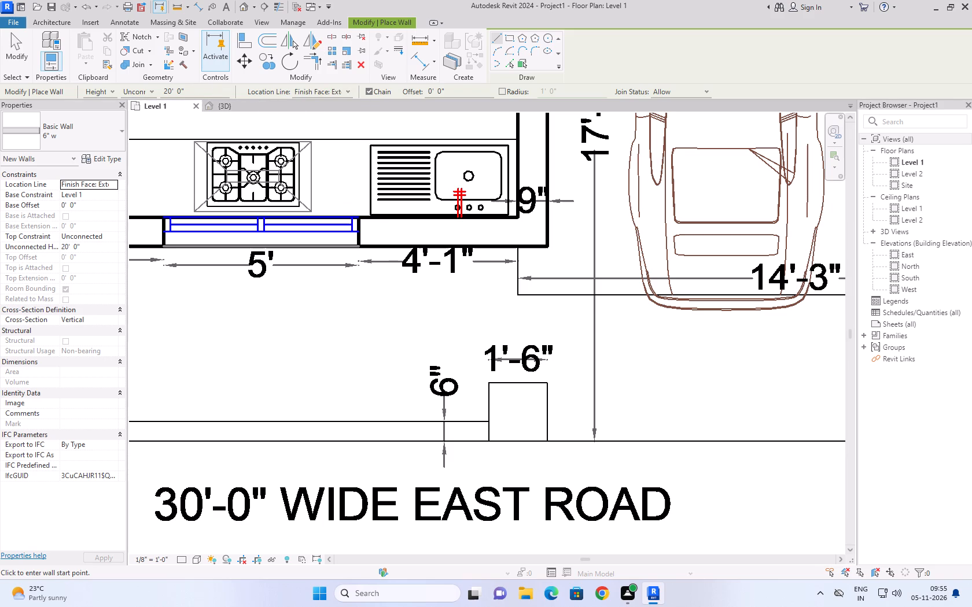
drag(193, 92, 111, 98)
text(10)
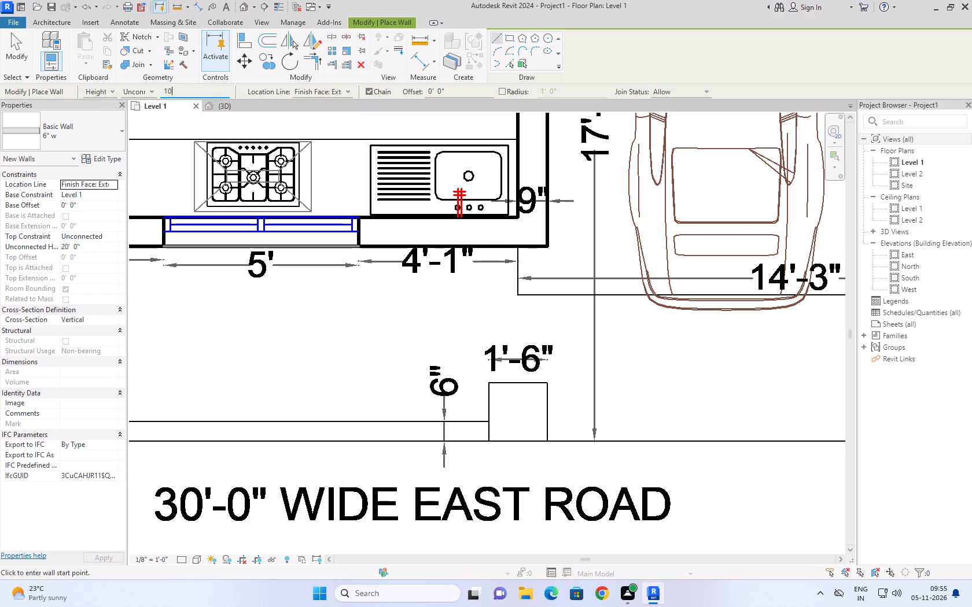
key(apostrophe)
key(Return)
Draw the road-side boundary wall from the outer corner of the 1'-6" gate pier west to the ground floor plot's southwest corner.
click(488, 441)
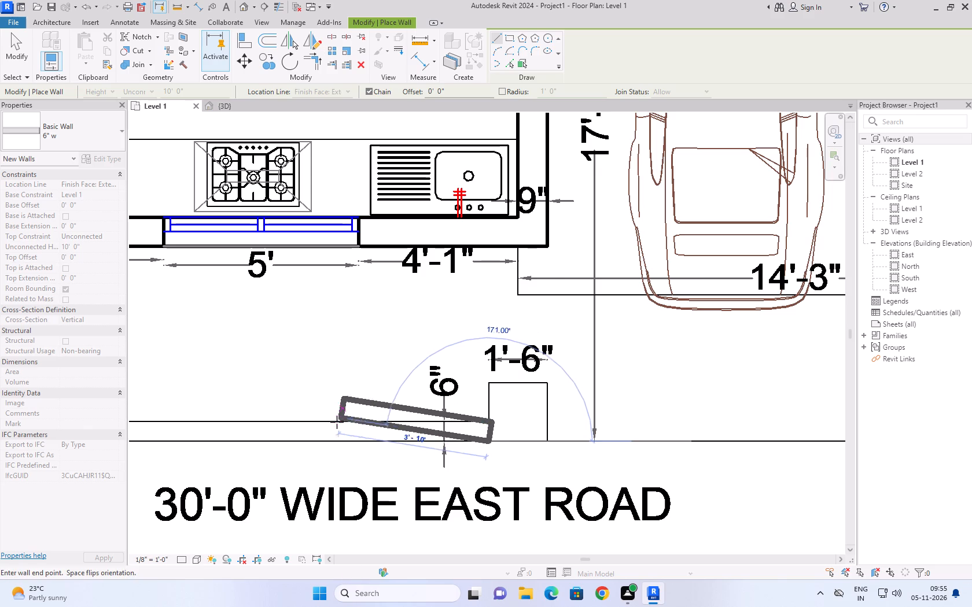
middle_drag(346, 414, 661, 354)
scroll(661, 354, down, 4)
scroll(344, 364, up, 3)
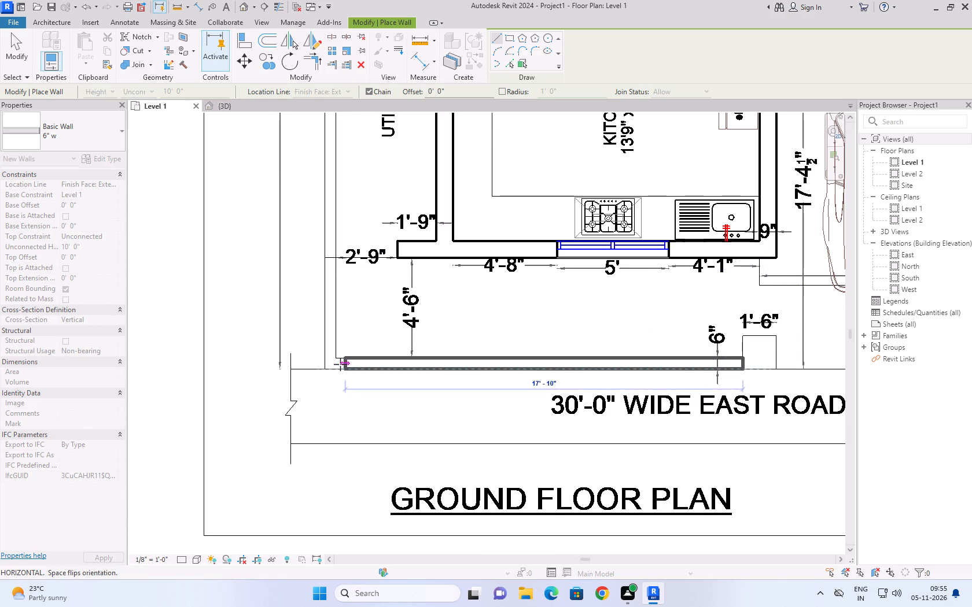
scroll(340, 364, up, 7)
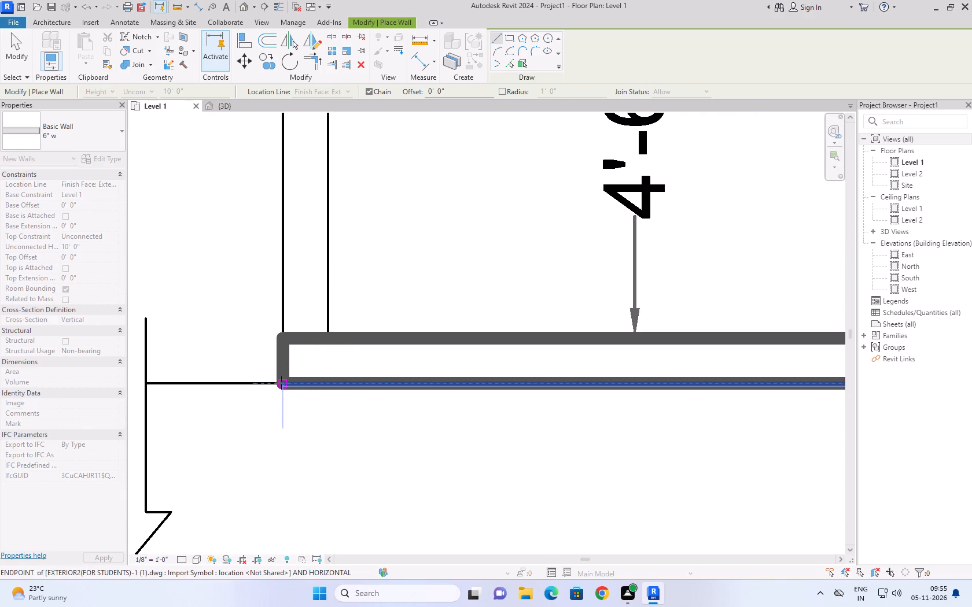
click(281, 383)
Continue the boundary wall north along the plot's outer west line to the northwest corner.
scroll(299, 250, up, 1)
middle_drag(299, 250, 260, 459)
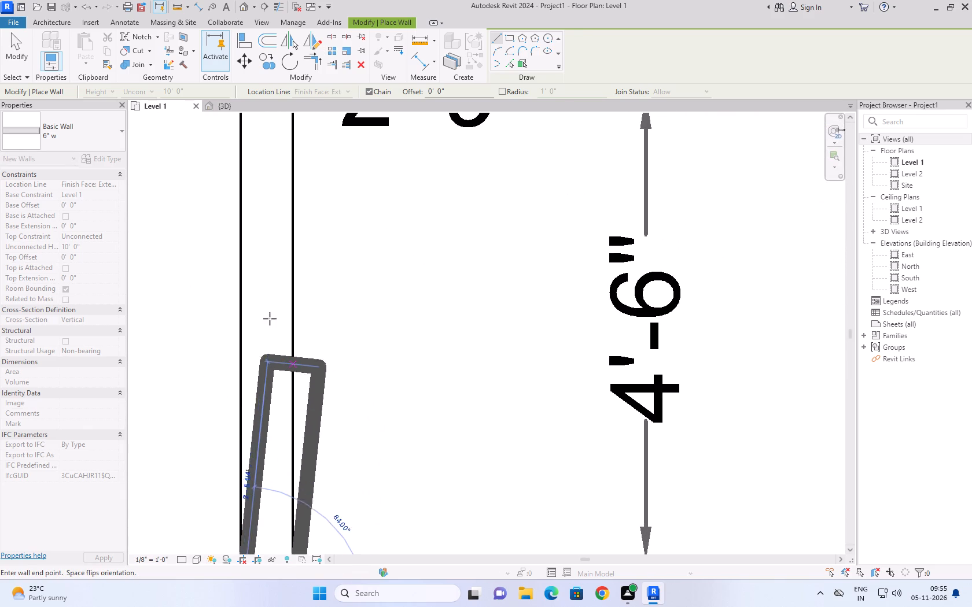
scroll(270, 302, down, 13)
middle_drag(271, 212, 280, 494)
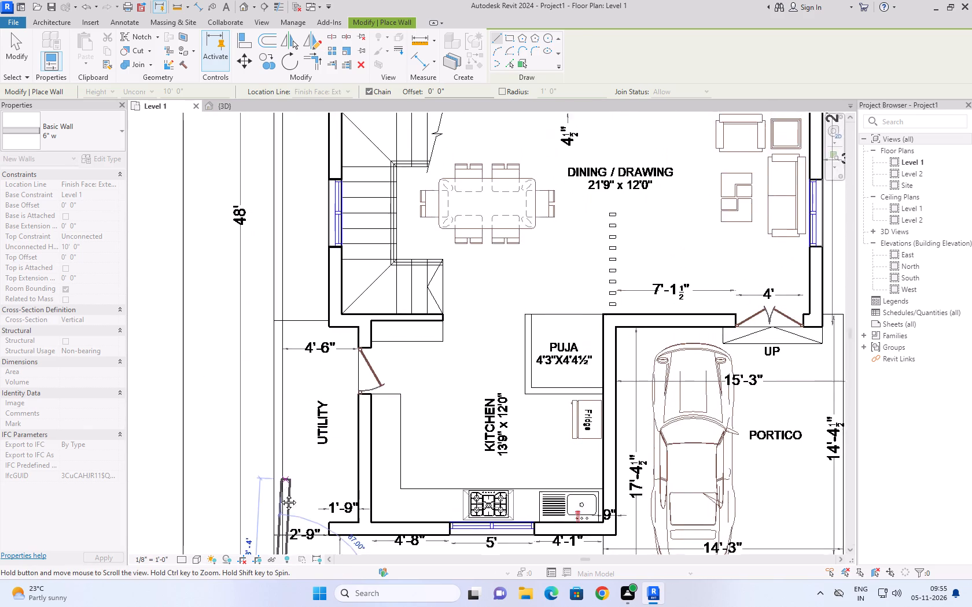
middle_drag(280, 494, 274, 538)
middle_drag(277, 183, 292, 506)
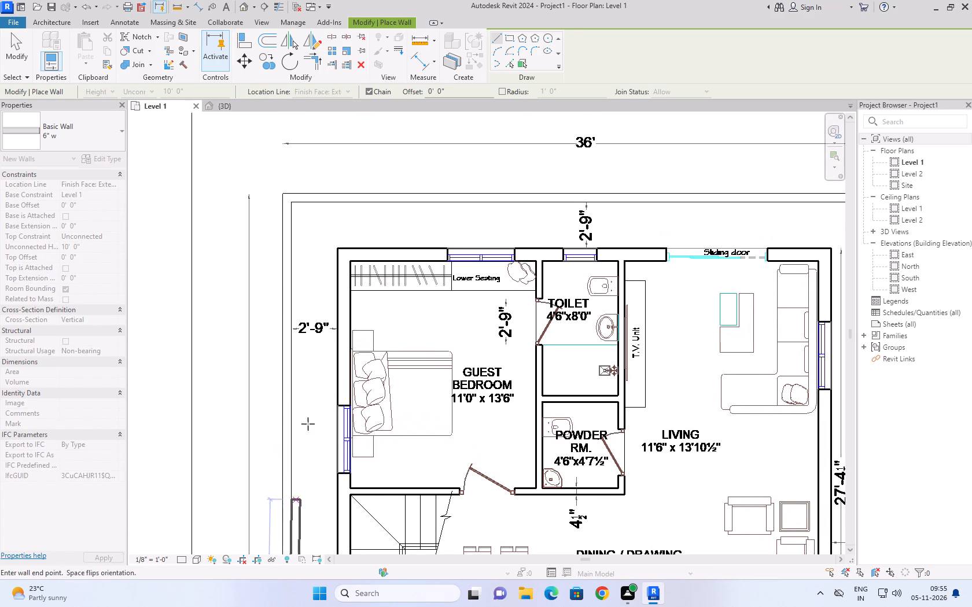
scroll(274, 173, up, 9)
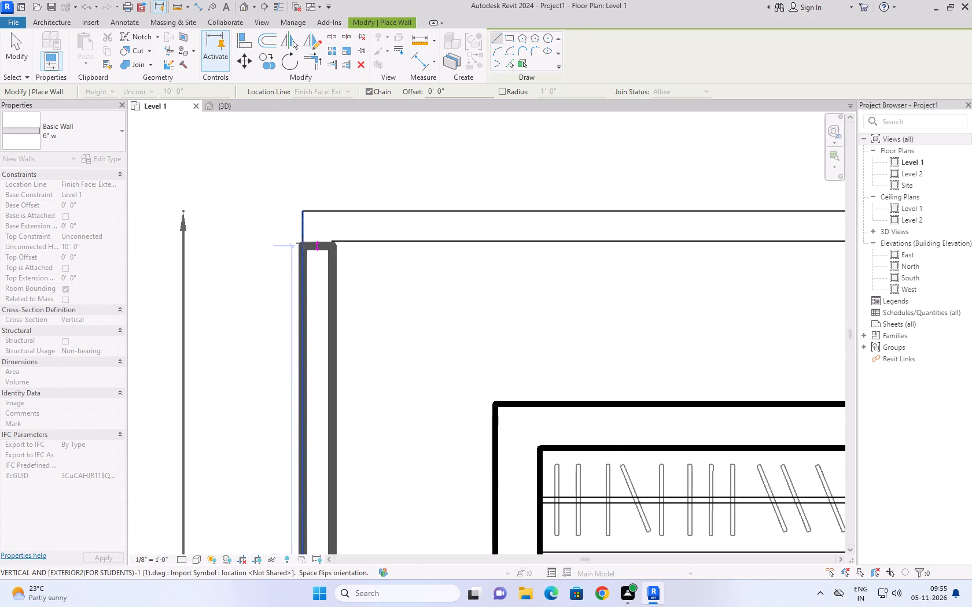
click(302, 212)
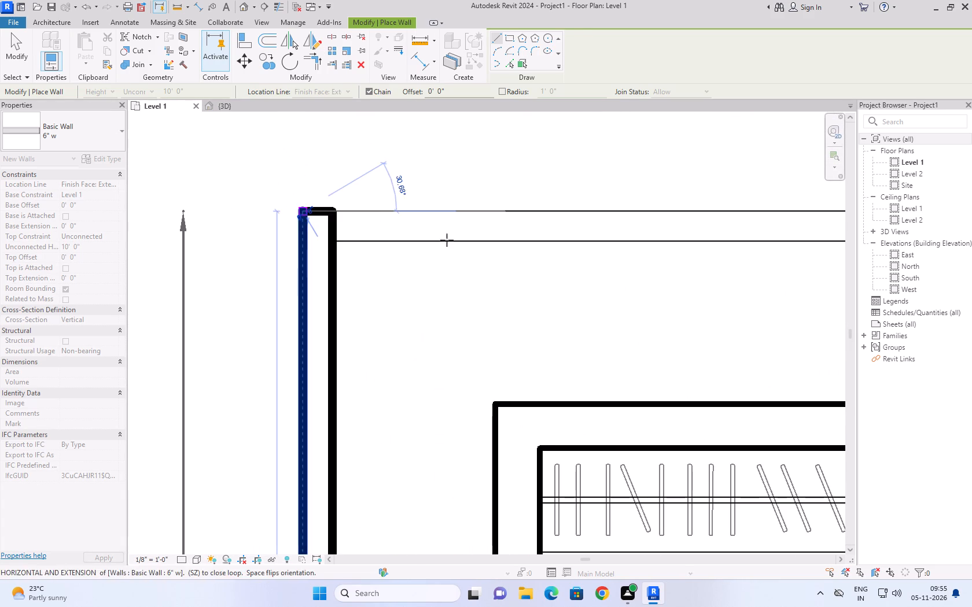
Continue the boundary wall along the plot's outer north line to the northeast corner.
middle_drag(461, 240, 248, 237)
scroll(248, 237, down, 11)
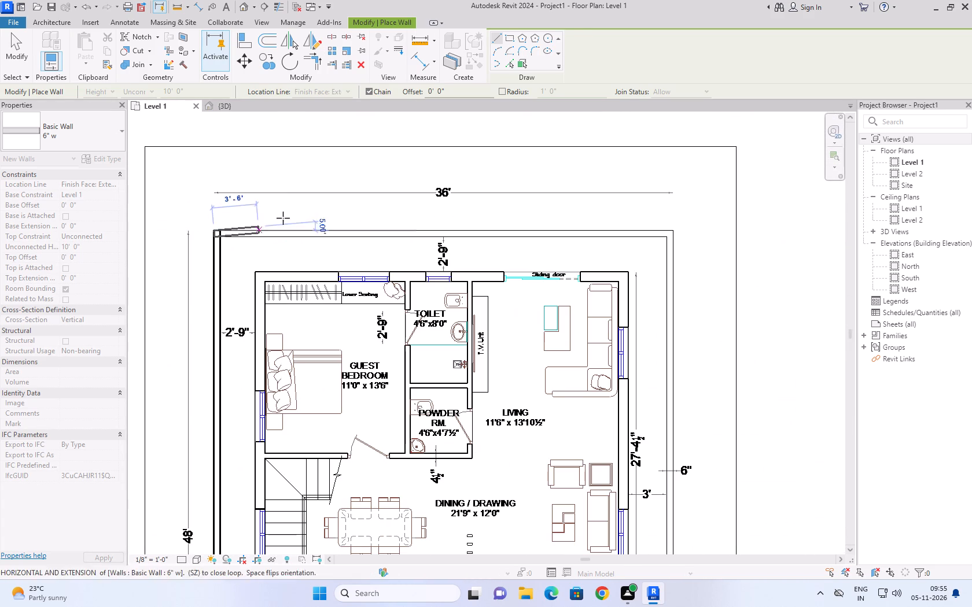
scroll(662, 235, up, 13)
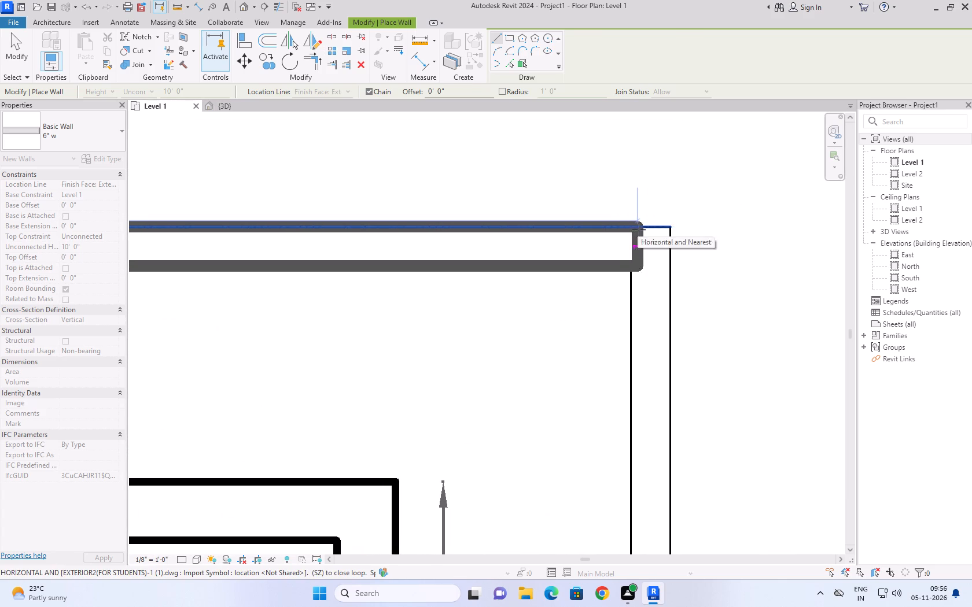
click(668, 224)
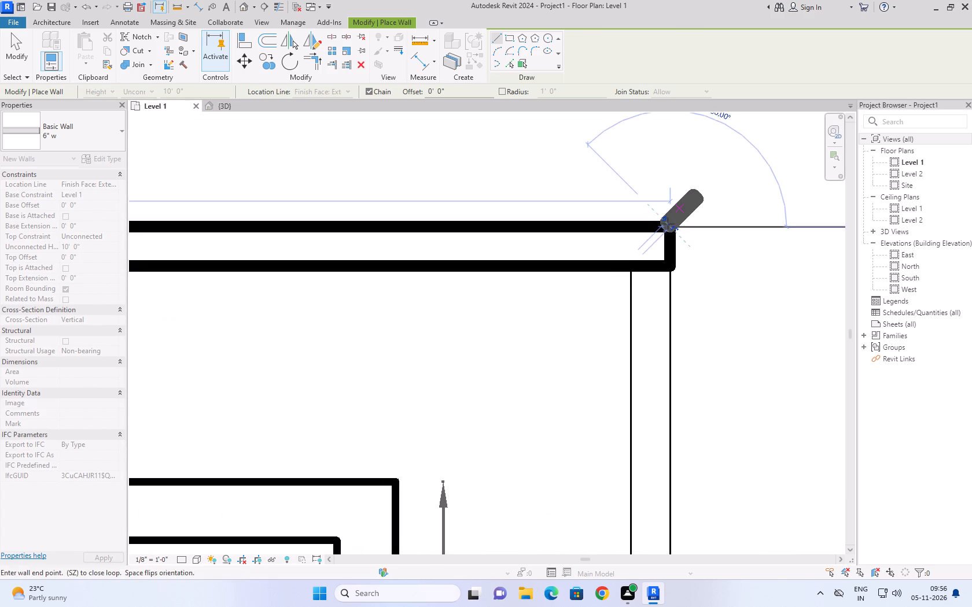
Continue the boundary wall south along the plot's outer east line to the top outer corner of the eastern gate pier.
scroll(657, 358, down, 6)
middle_drag(652, 361, 645, 94)
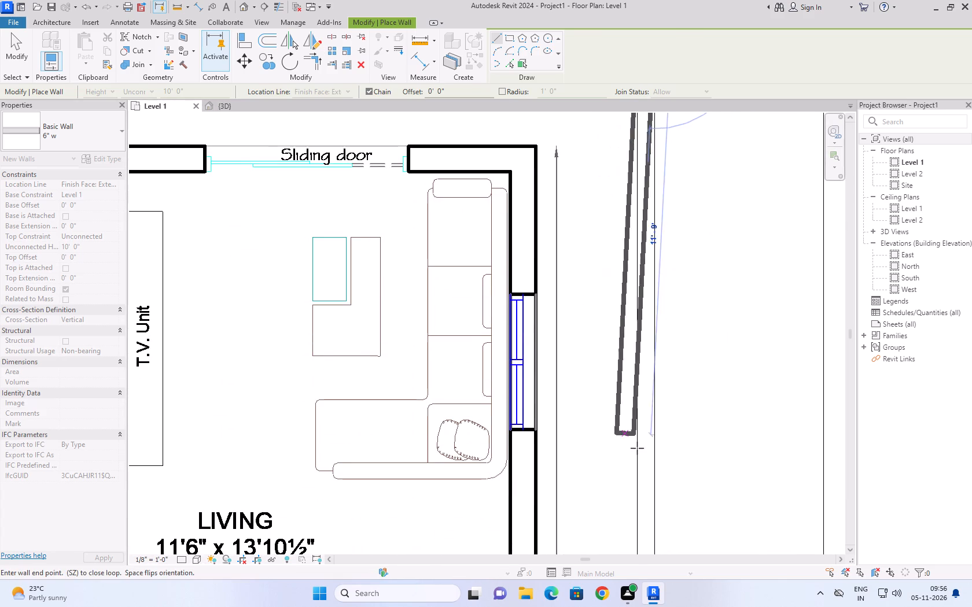
middle_drag(639, 484, 599, 131)
middle_drag(590, 498, 544, 193)
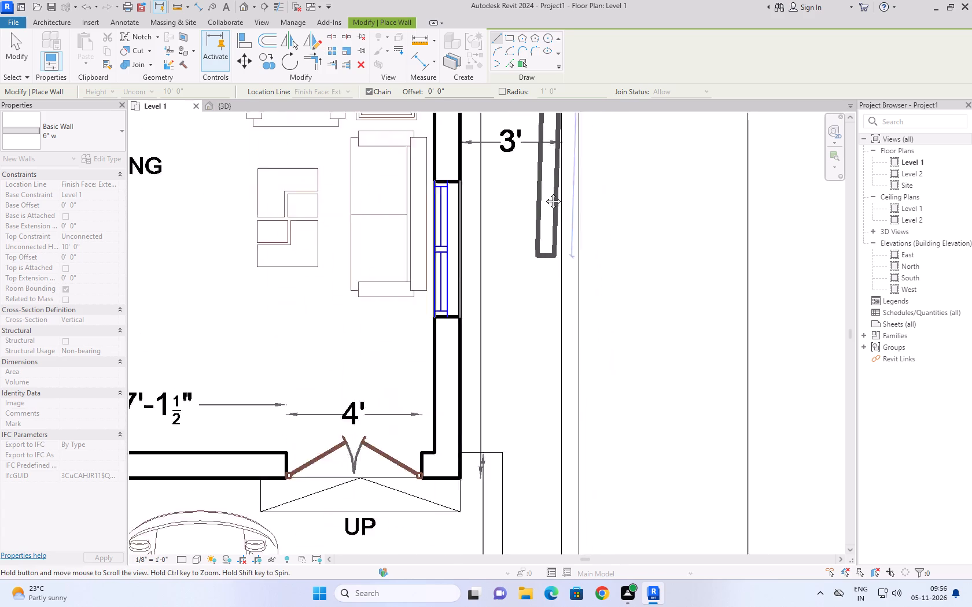
middle_drag(544, 193, 532, 111)
middle_drag(551, 516, 548, 153)
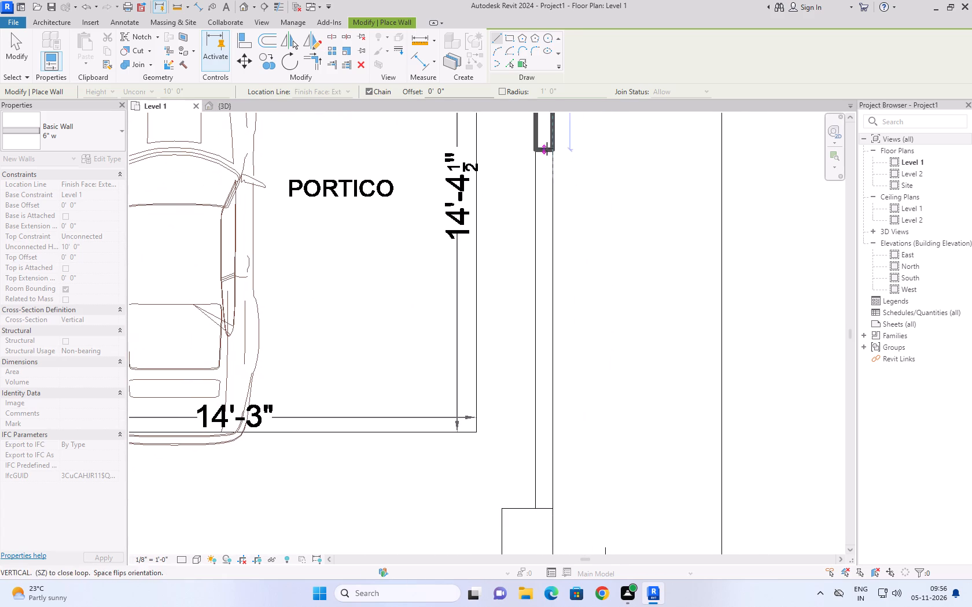
middle_drag(516, 528, 526, 316)
scroll(526, 316, up, 7)
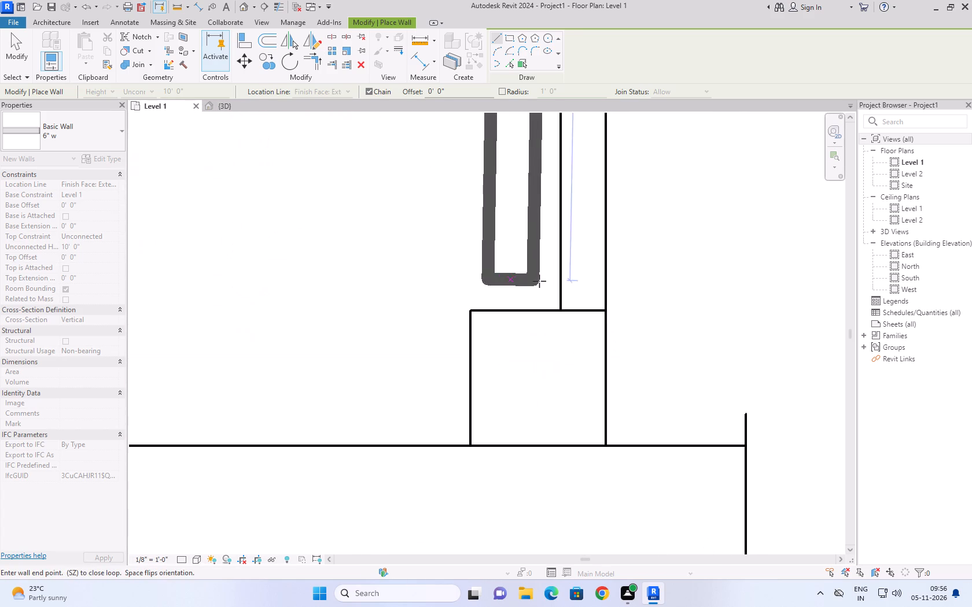
scroll(539, 280, up, 5)
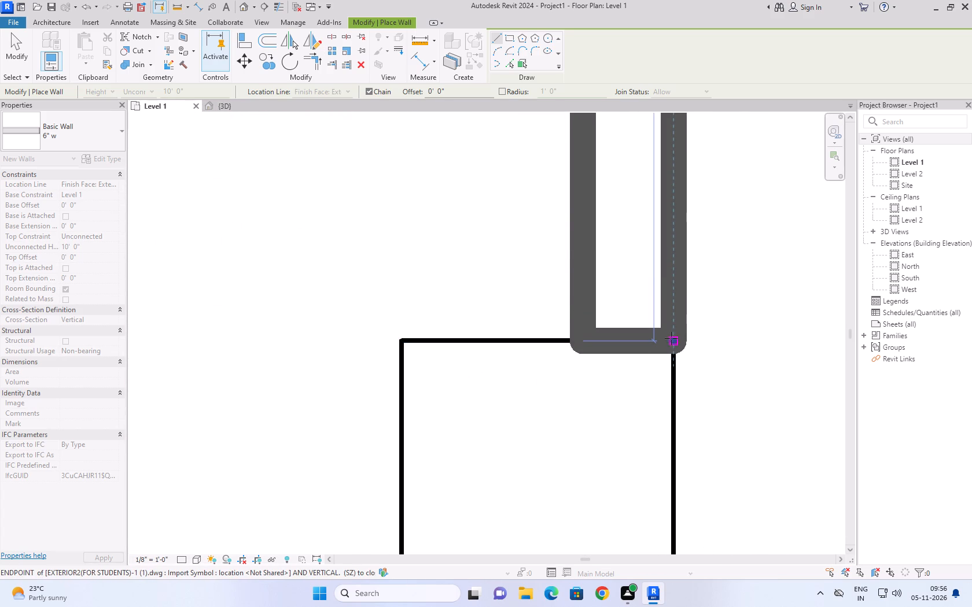
click(676, 338)
key(Escape)
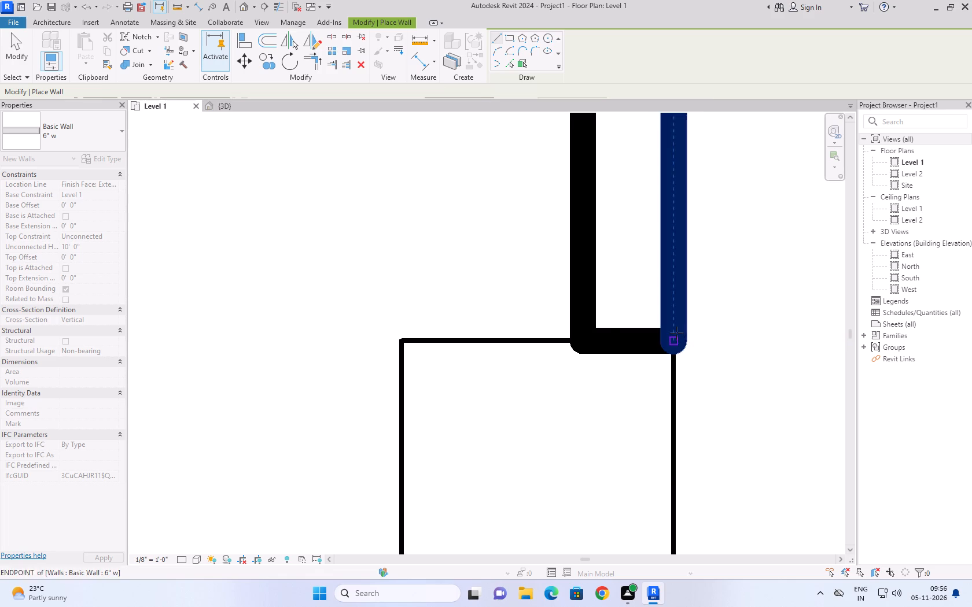
Duplicate the 6" wall type under the name 1'6" w for the gate piers.
scroll(665, 332, down, 6)
scroll(523, 381, down, 8)
middle_drag(522, 382, 665, 408)
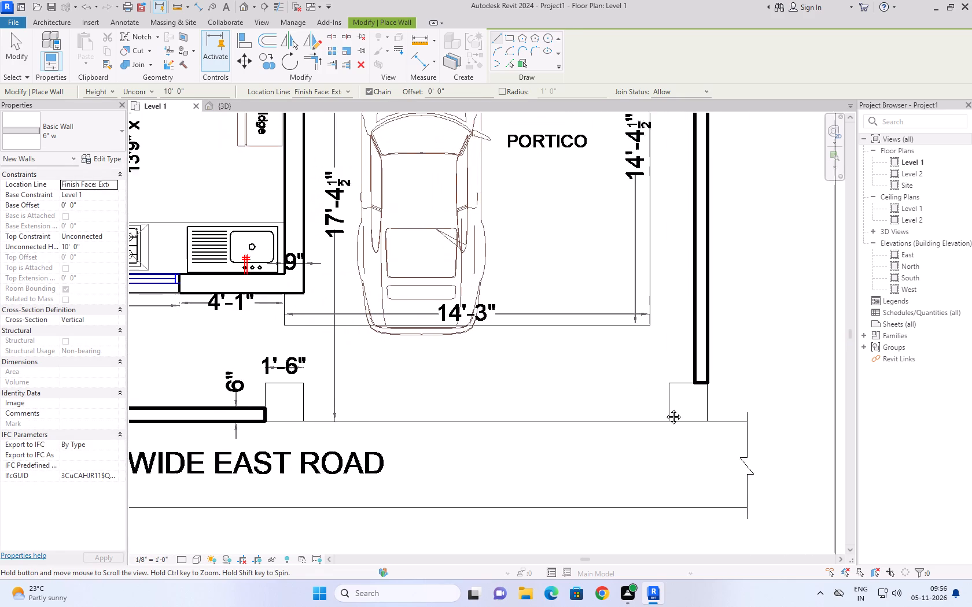
middle_drag(665, 408, 666, 412)
scroll(631, 417, up, 1)
scroll(266, 350, up, 2)
middle_drag(266, 350, 312, 334)
click(101, 158)
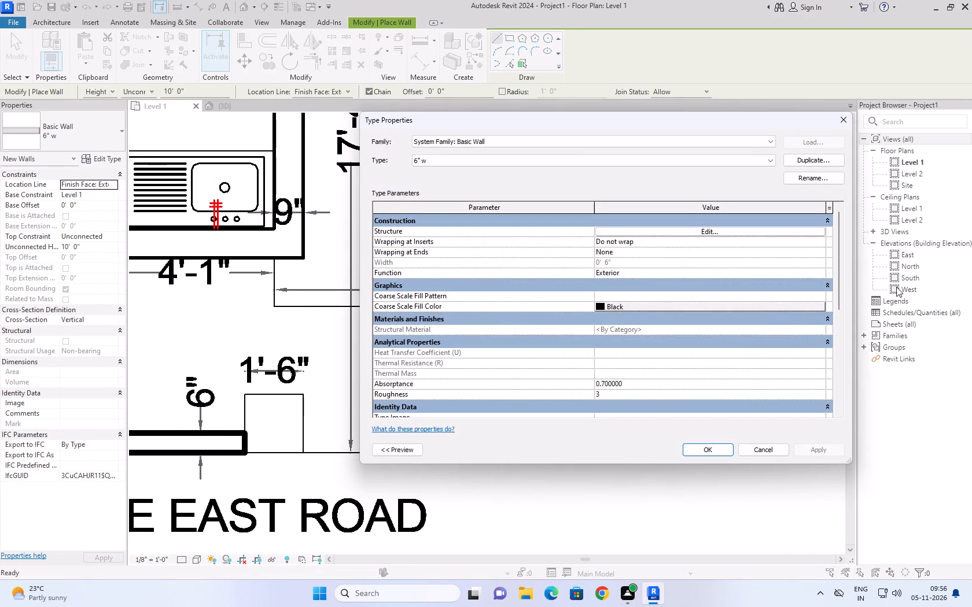
click(811, 158)
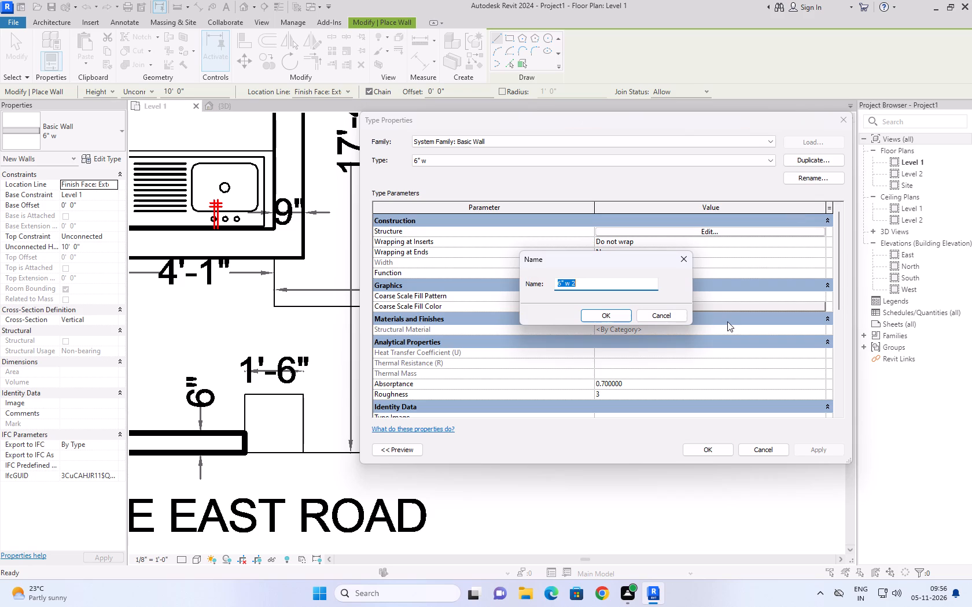
key(1)
text('6)
key(shift+quotedbl)
key(space)
text(w)
key(Return)
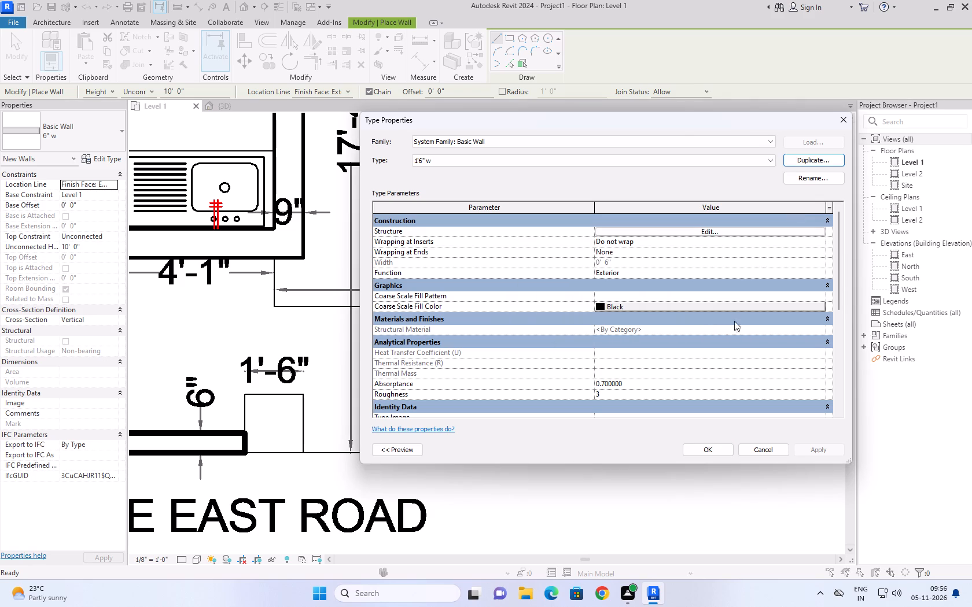
Set the structure layer thickness of the 1'6" w wall type to 1'6" and apply the type changes.
click(725, 234)
key(1)
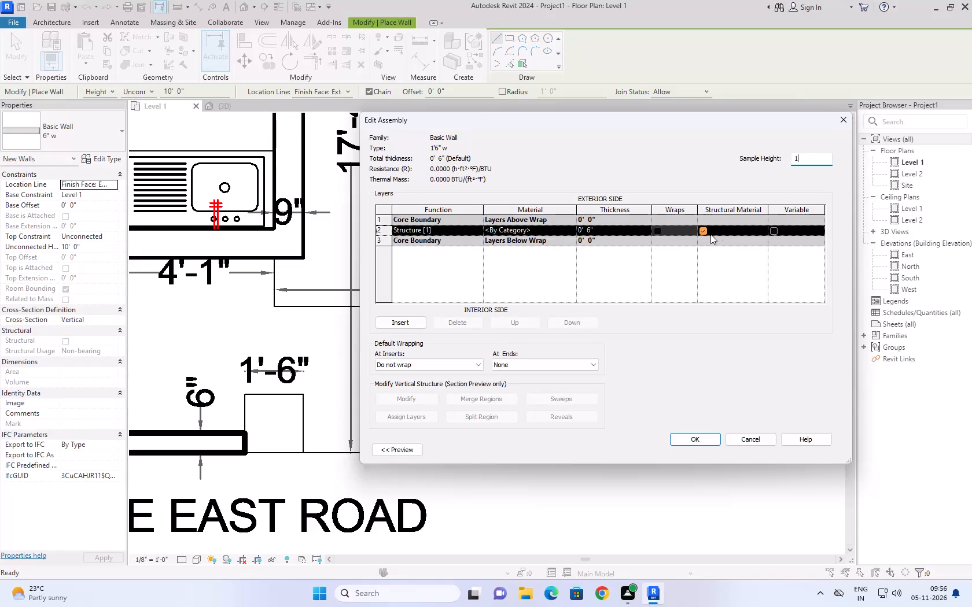
key(BackSpace)
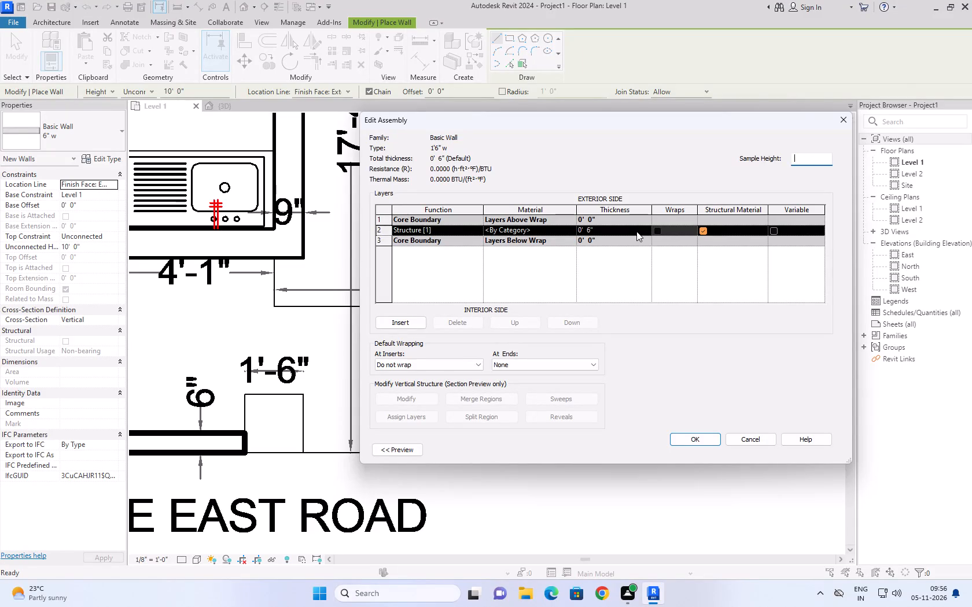
click(634, 232)
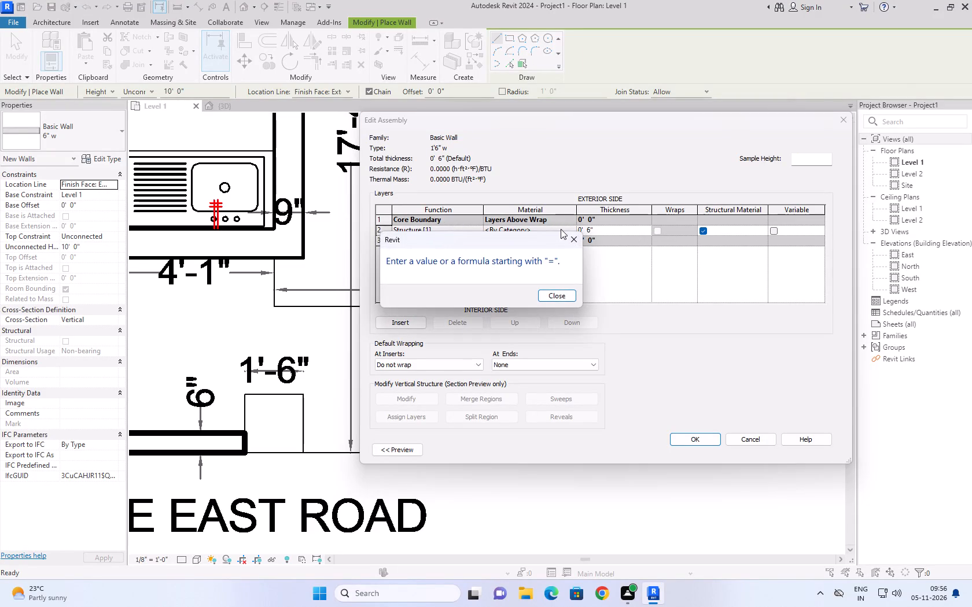
click(568, 229)
click(568, 234)
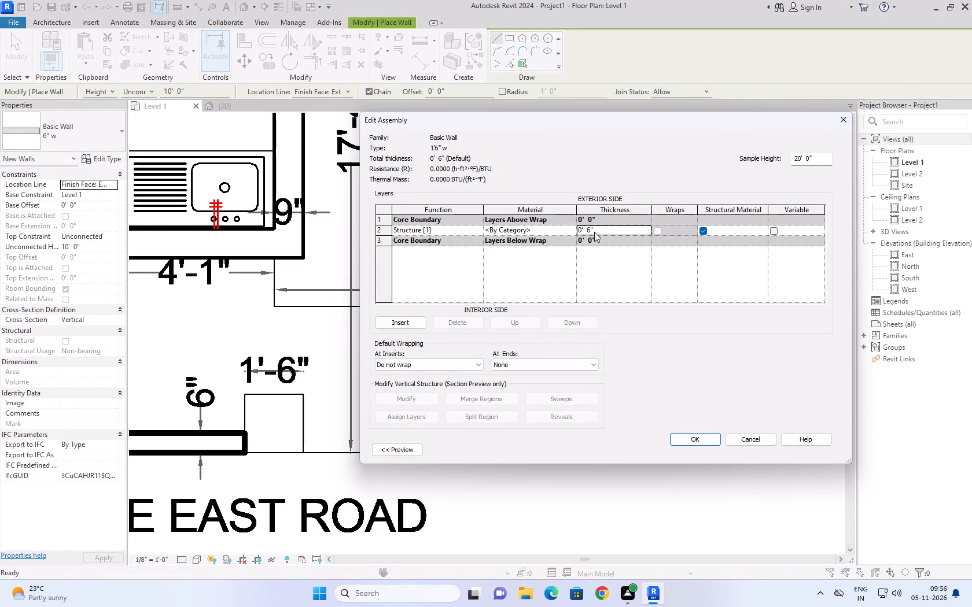
click(594, 232)
drag(595, 232, 528, 239)
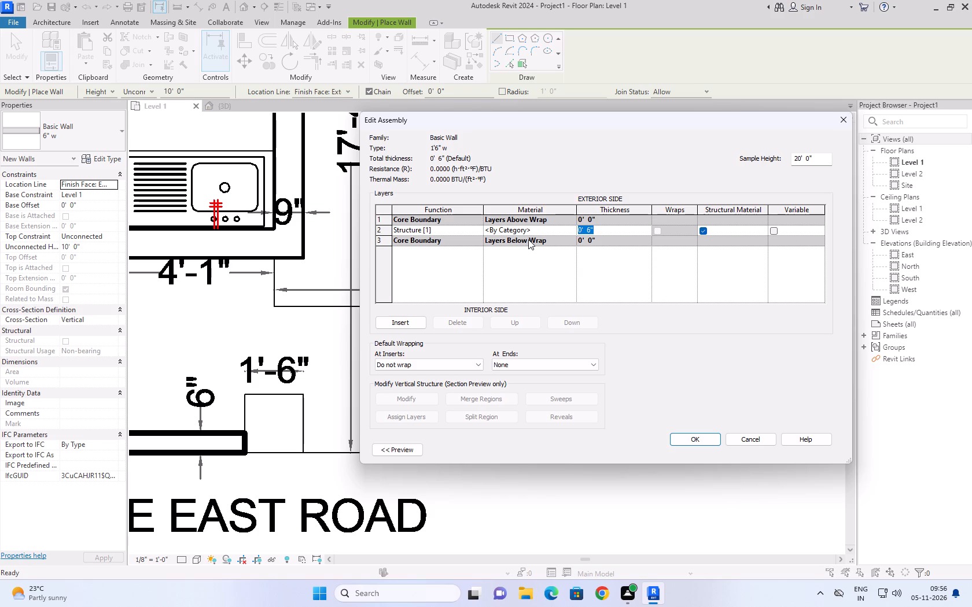
text(1'6)
key(shift+quotedbl)
key(Return)
click(699, 440)
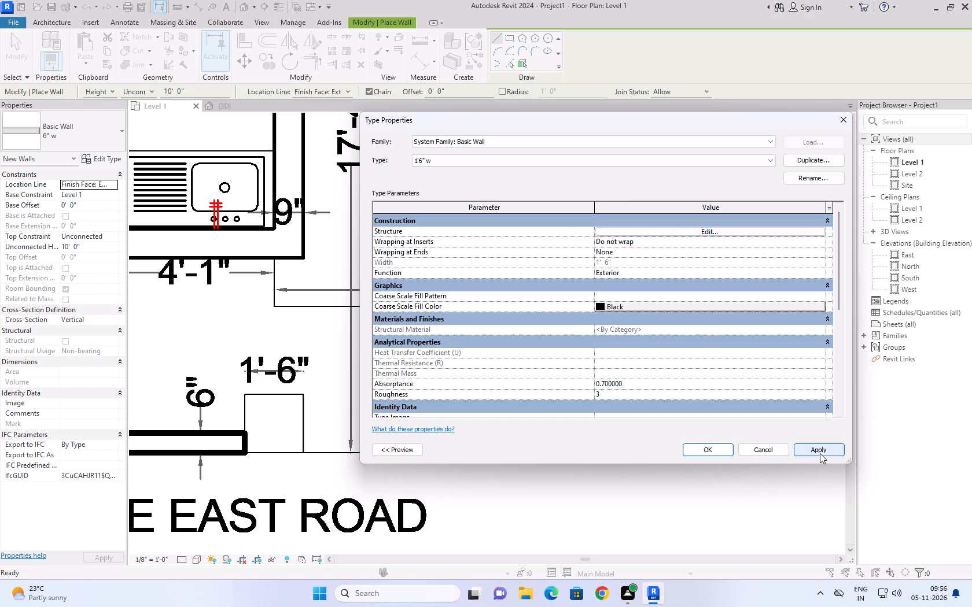
click(820, 453)
click(705, 454)
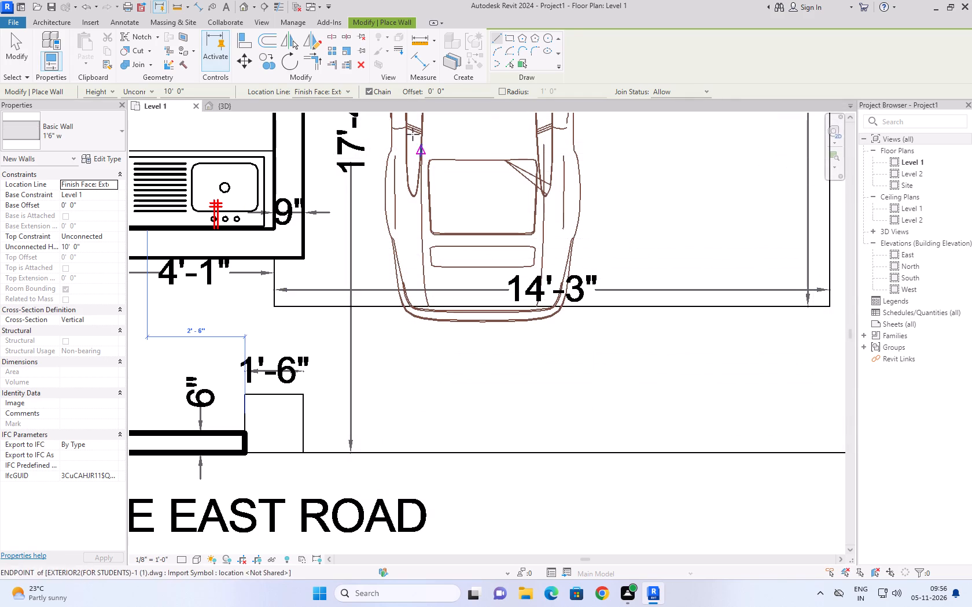
Draw the western gate pier as a 6' high wall across its top edge, from the upper west to the upper east corner.
drag(190, 90, 117, 101)
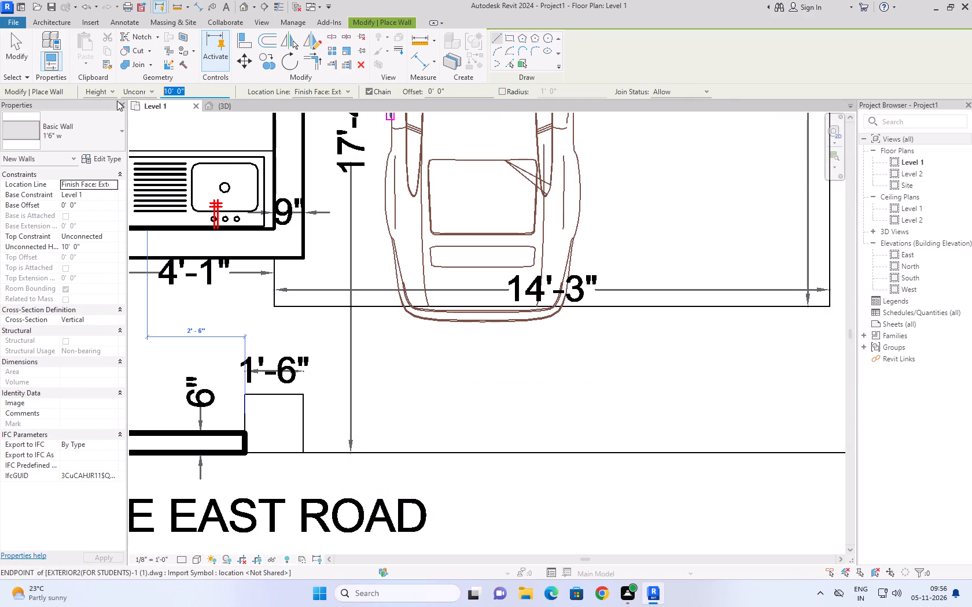
key(6)
key(apostrophe)
key(Return)
scroll(413, 352, down, 2)
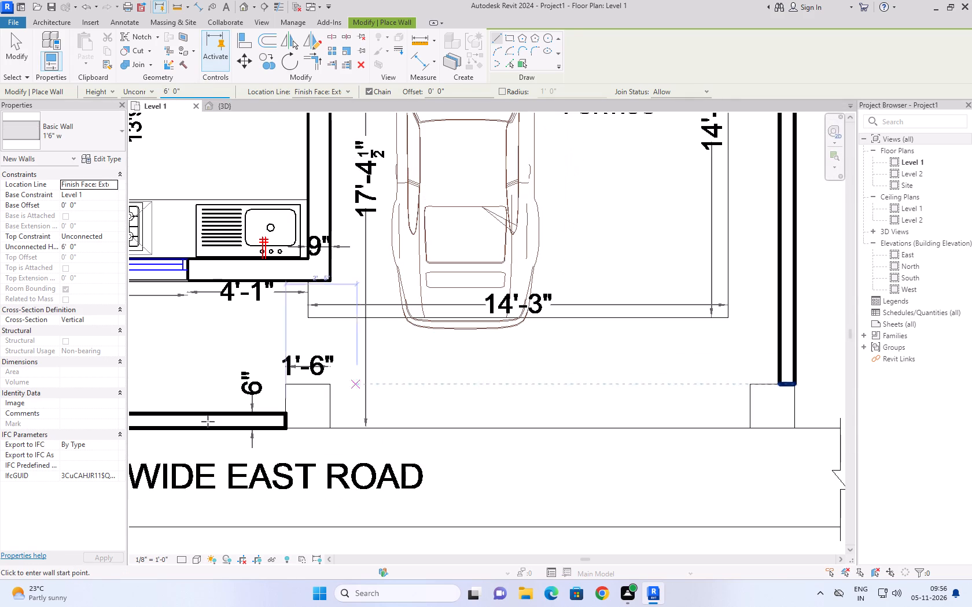
scroll(233, 421, up, 4)
click(323, 353)
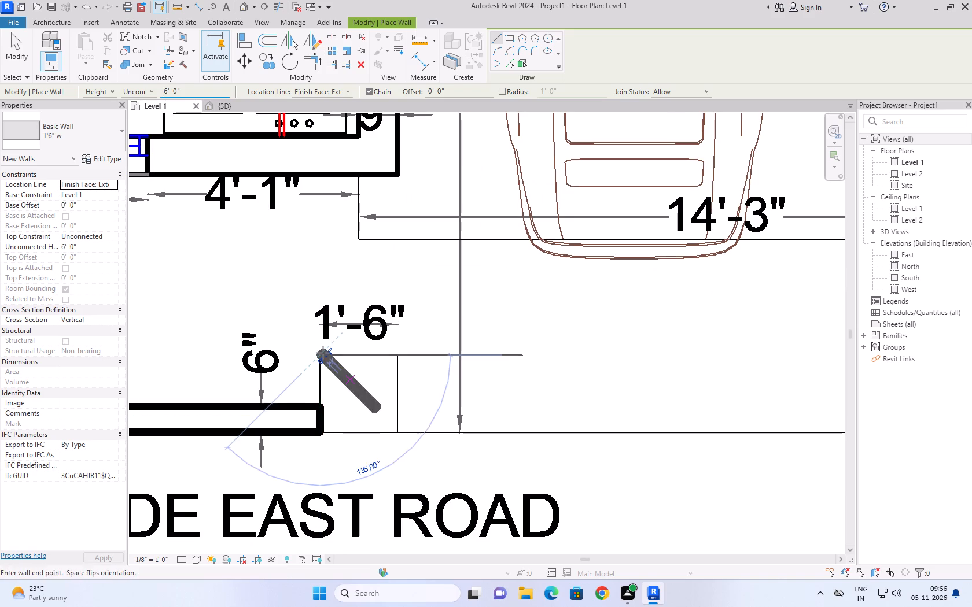
click(396, 357)
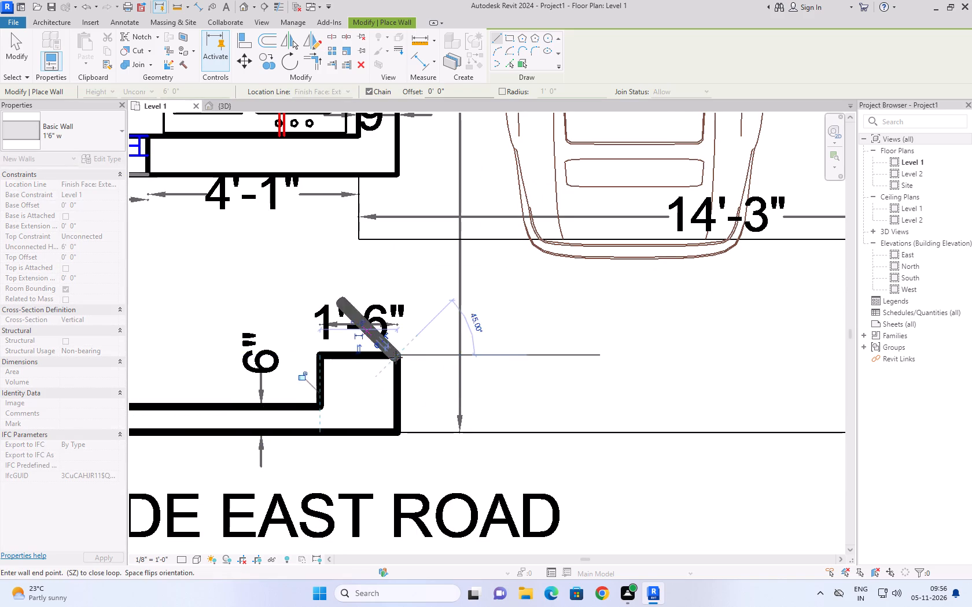
key(Escape)
Draw the eastern gate pier with the same wall type across its top edge, ending at the boundary wall's outer corner.
middle_drag(535, 383, 175, 438)
scroll(175, 438, down, 6)
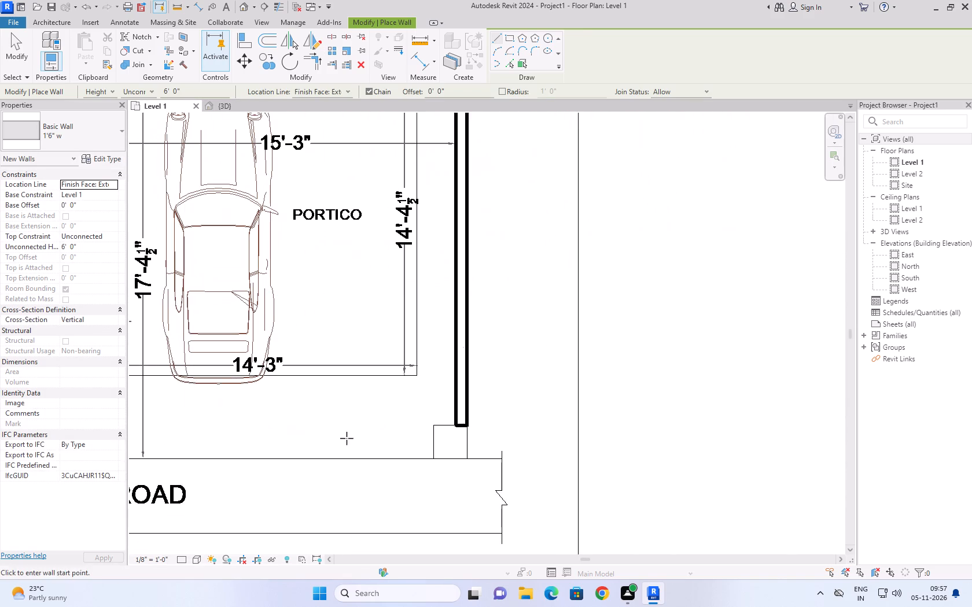
scroll(446, 421, up, 9)
click(421, 426)
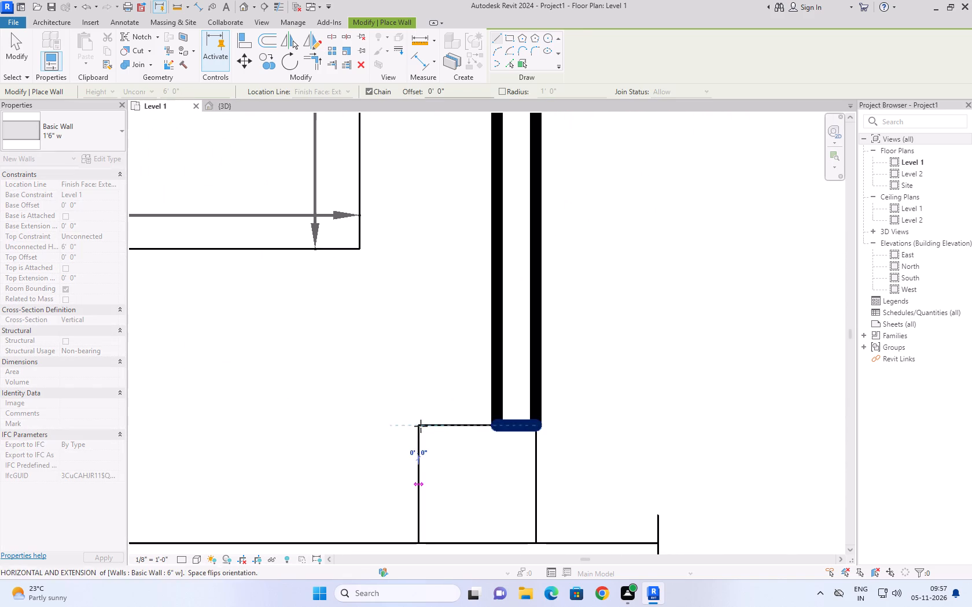
click(535, 425)
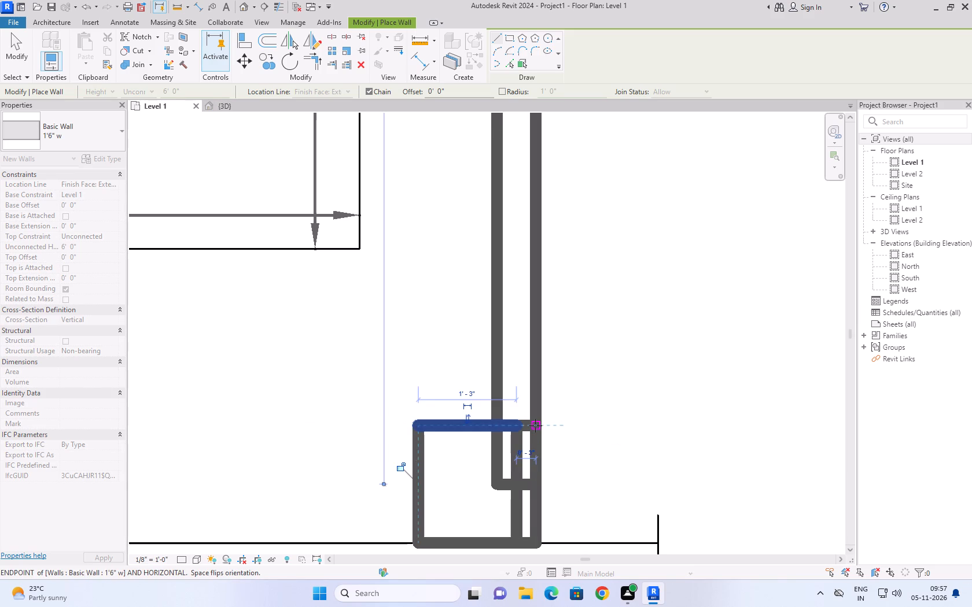
key(Escape)
scroll(712, 443, down, 12)
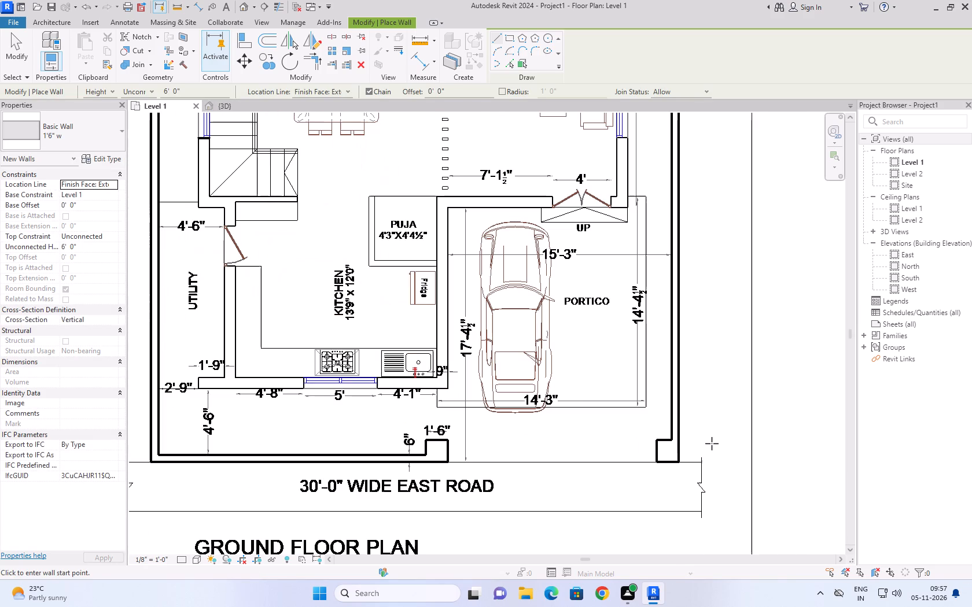
key(Escape)
Select all instances of the 6" boundary wall and set their unconnected height to 5'.
click(671, 368)
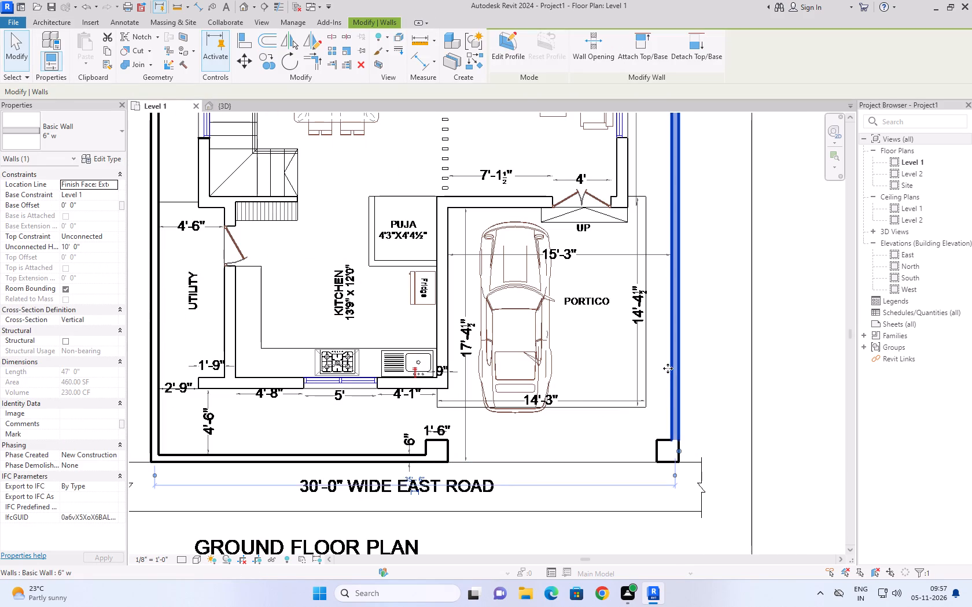
text(sa)
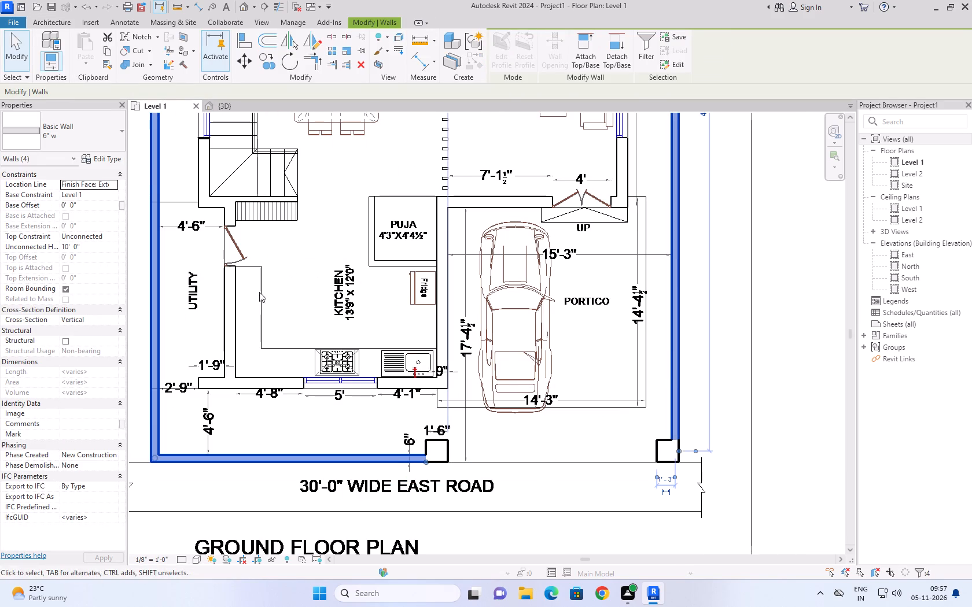
middle_drag(286, 307, 351, 293)
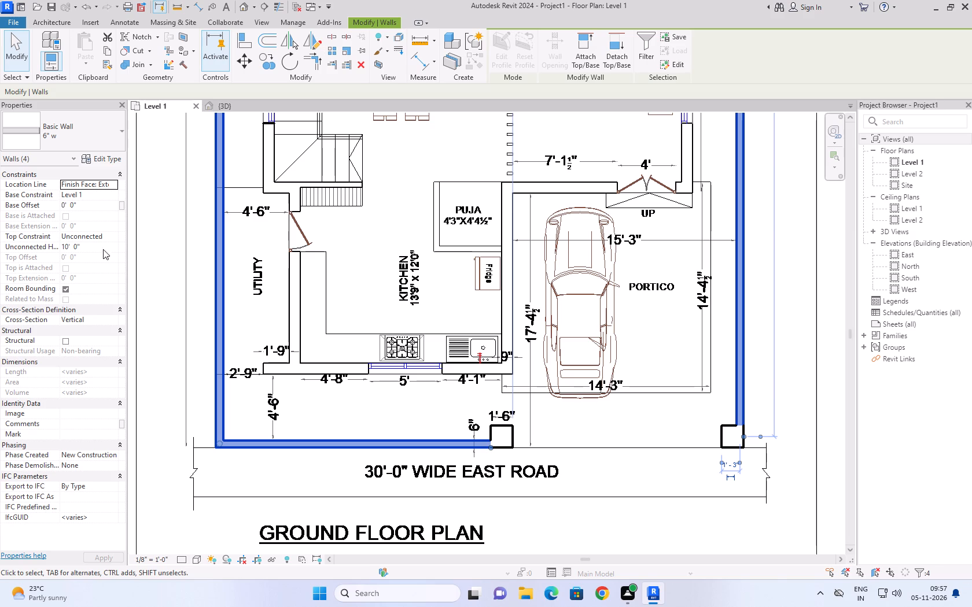
click(103, 249)
text(5')
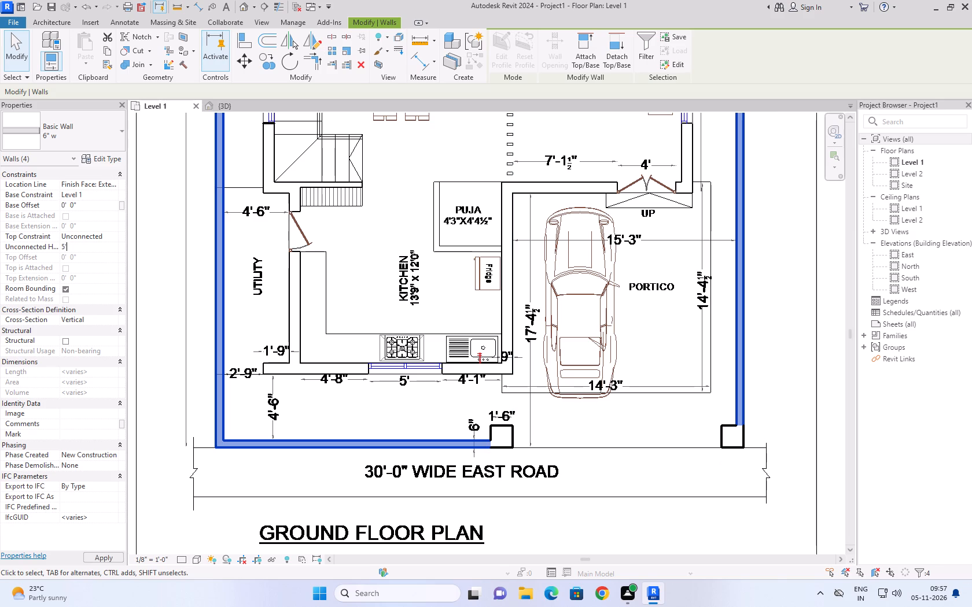
key(Return)
scroll(443, 351, down, 2)
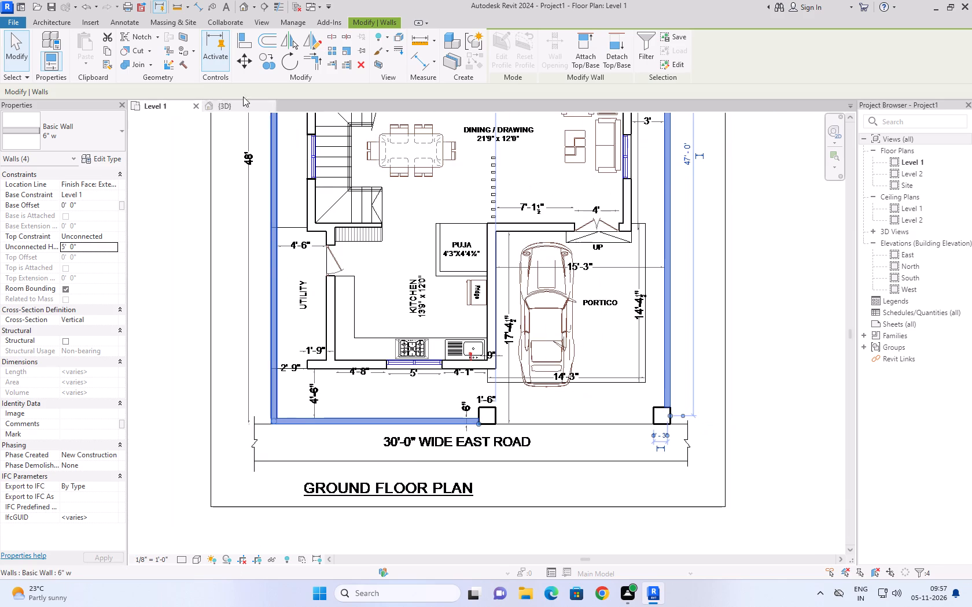
Check the ground-floor boundary walls and both gate piers in the 3D view.
click(223, 105)
click(424, 299)
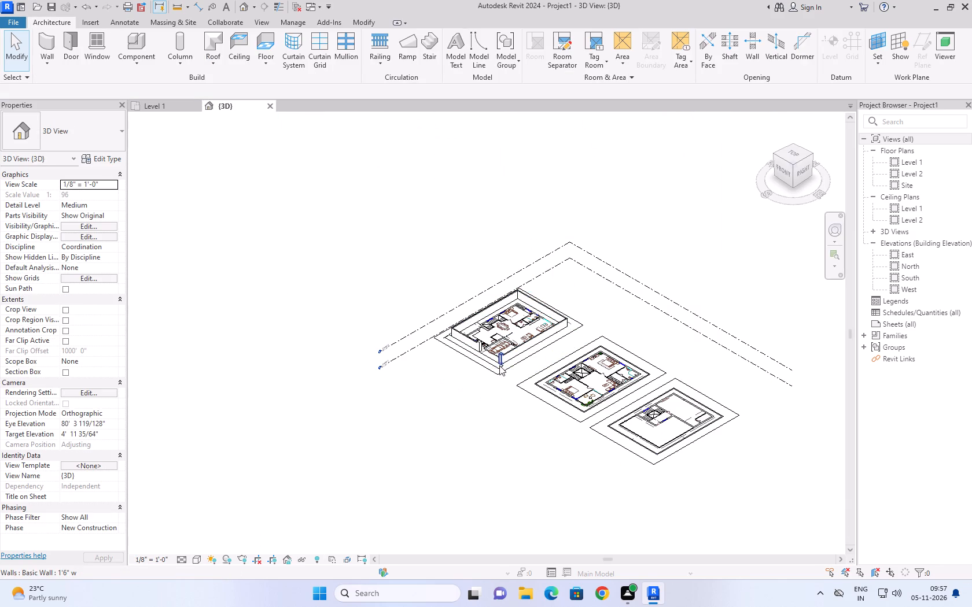
scroll(500, 365, up, 4)
scroll(459, 283, up, 9)
scroll(373, 398, down, 4)
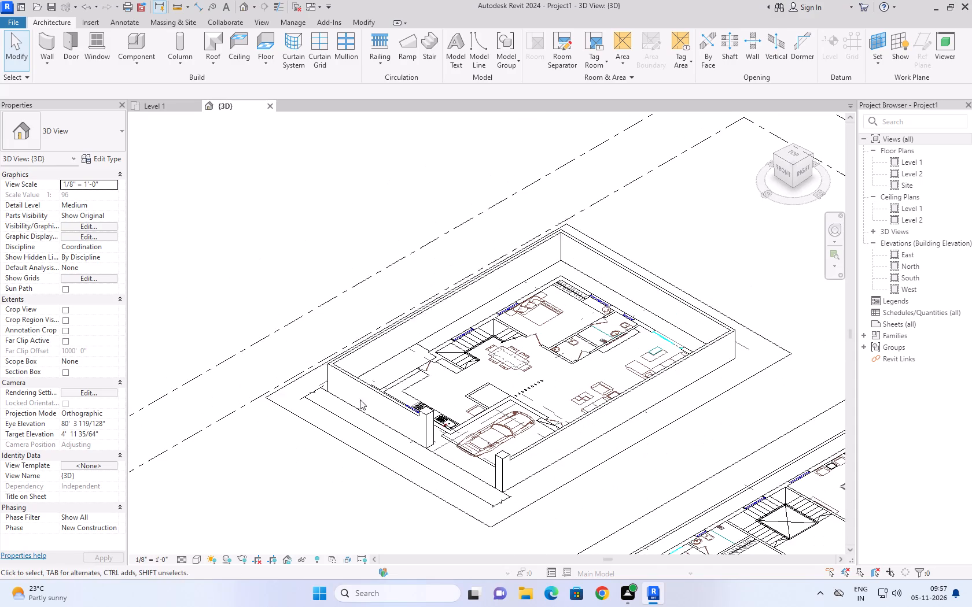
middle_drag(360, 509, 338, 439)
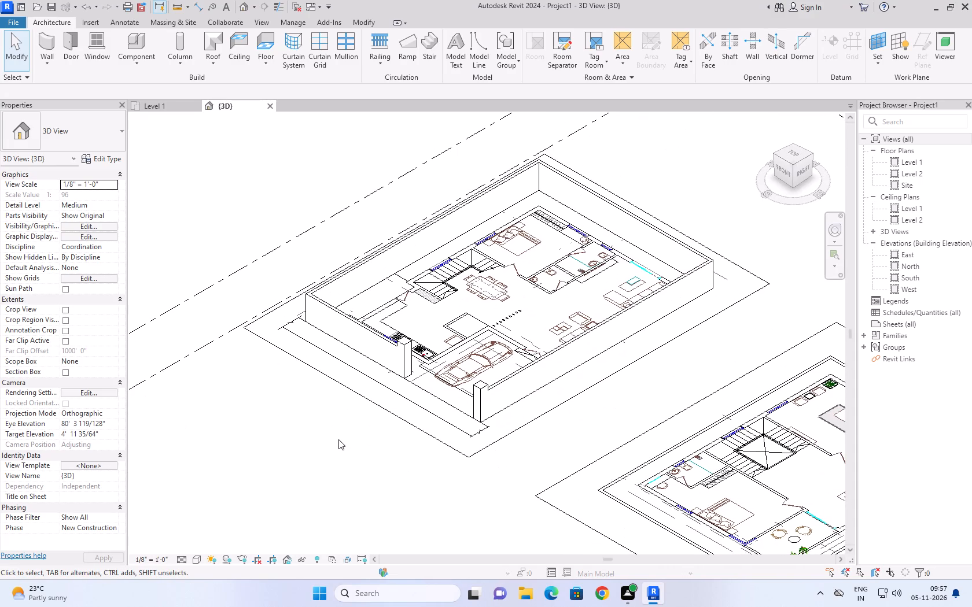
middle_drag(338, 439, 308, 449)
scroll(308, 449, up, 1)
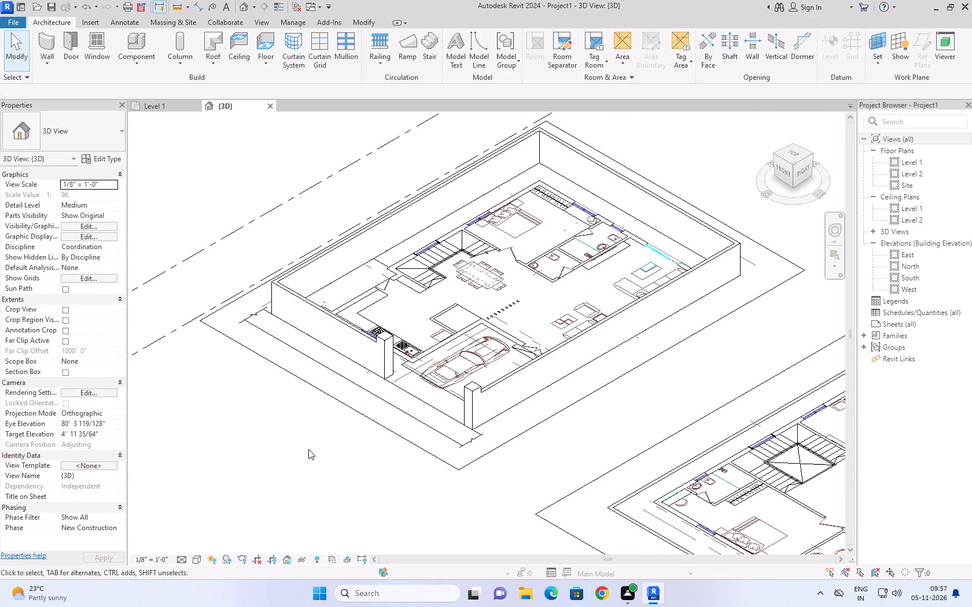
Return to the Level 1 floor plan and examine the wall layout and dimensions around the kitchen, utility and portico.
click(155, 111)
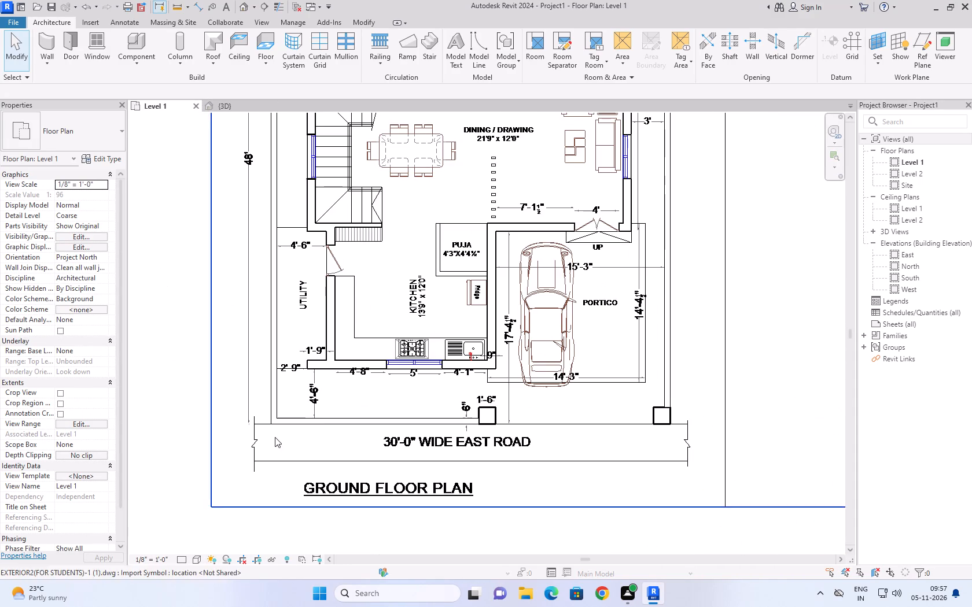
scroll(277, 437, down, 2)
scroll(310, 346, up, 2)
middle_click(313, 345)
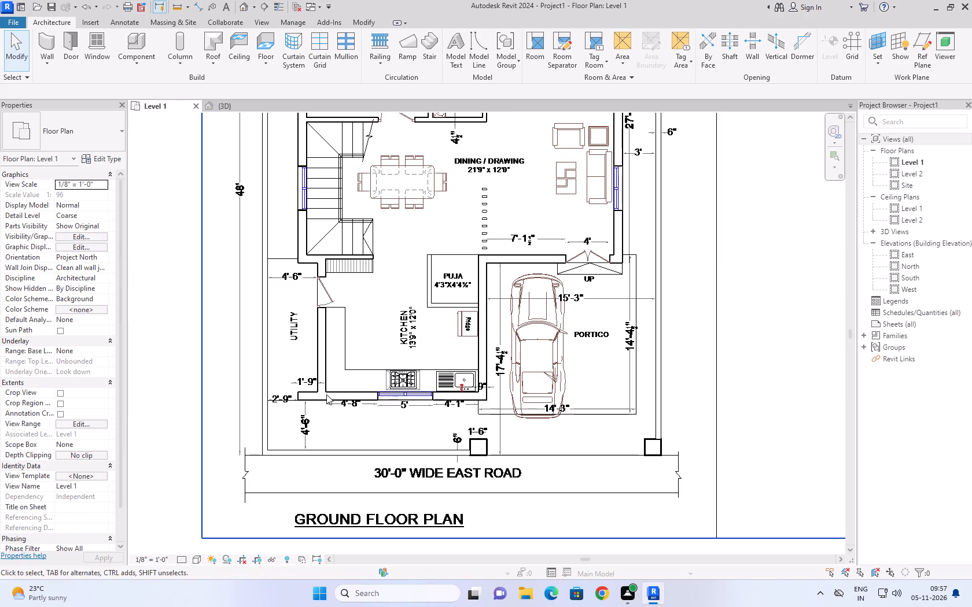
scroll(321, 394, down, 2)
scroll(320, 395, up, 3)
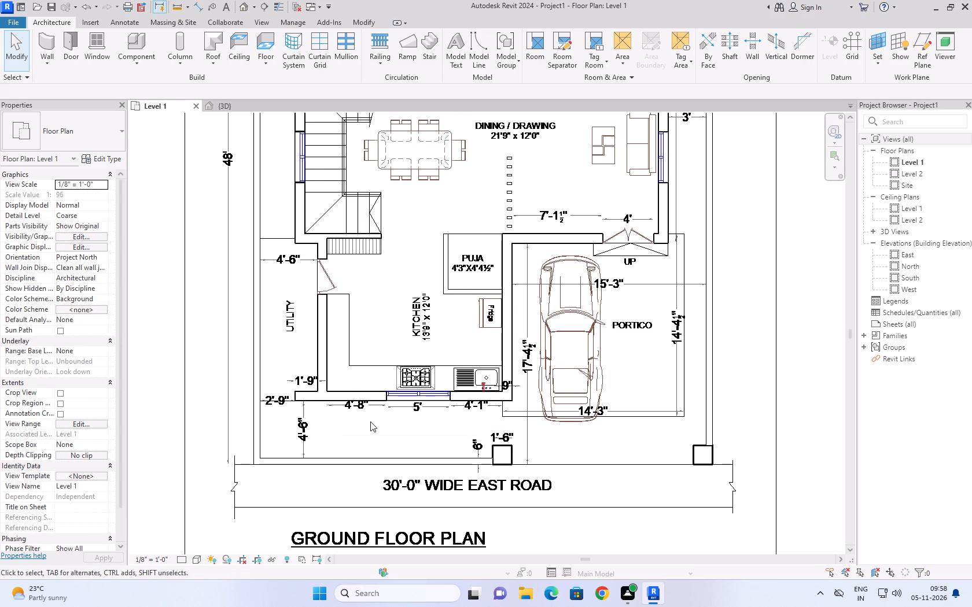
scroll(370, 421, down, 1)
scroll(370, 421, up, 3)
middle_drag(355, 472, 353, 480)
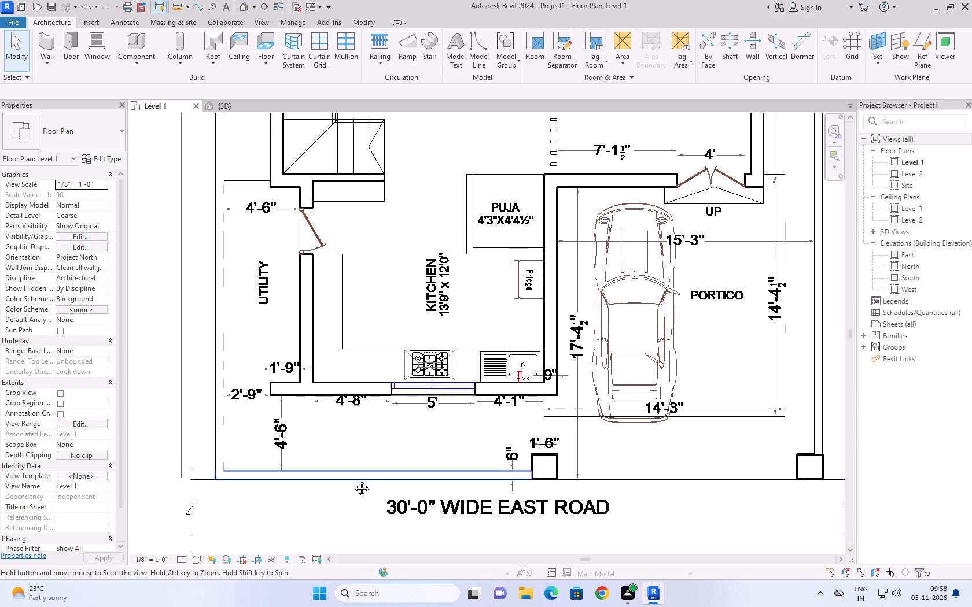
middle_drag(353, 480, 349, 494)
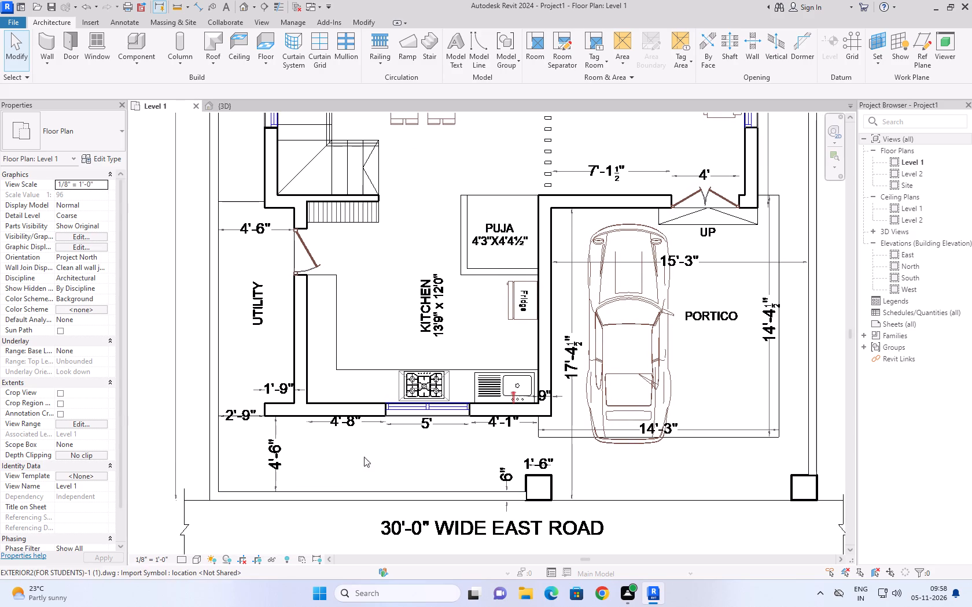
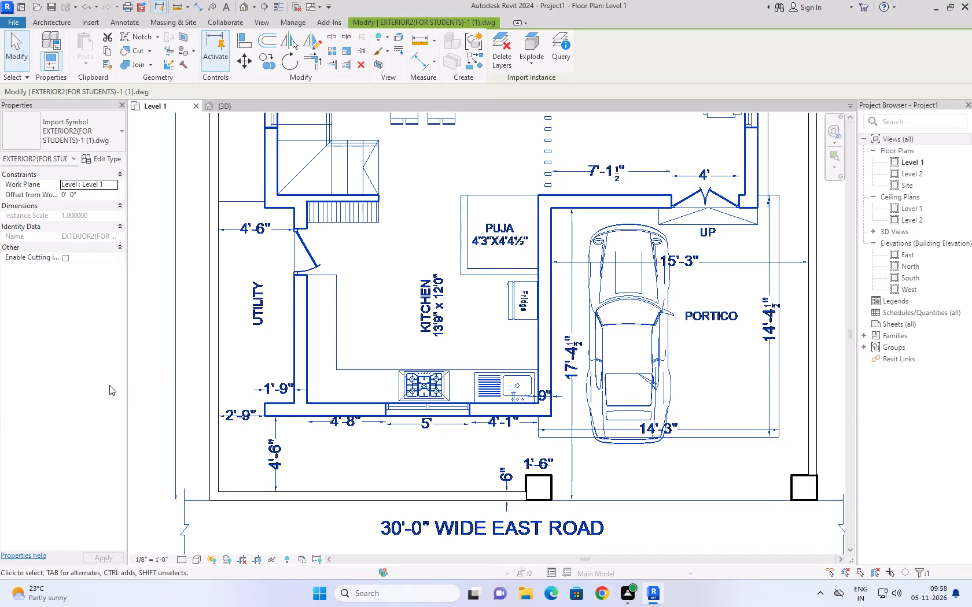
Start a new wall and duplicate the 1'6" w basic wall type under the name 9" w.
click(160, 362)
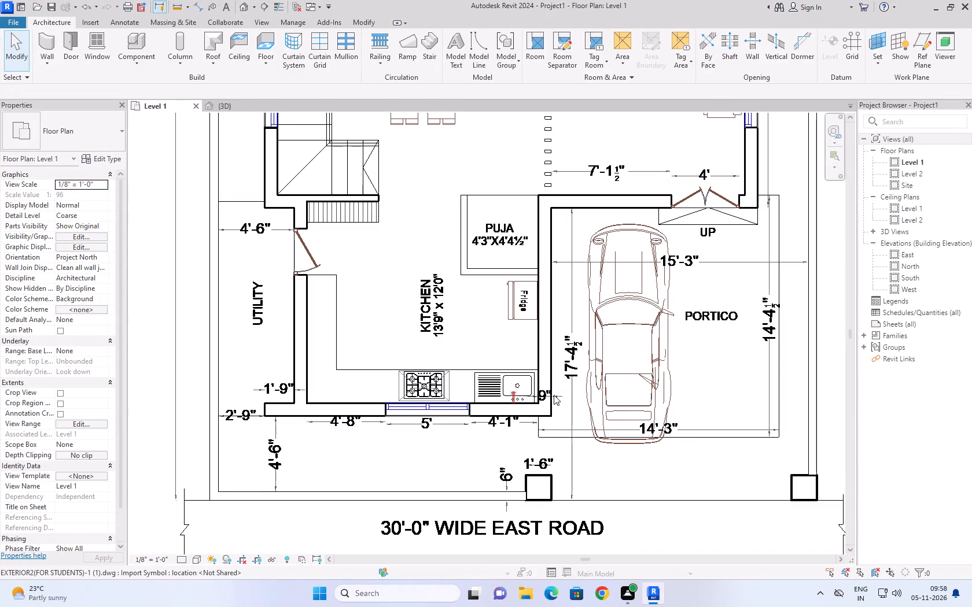
click(41, 64)
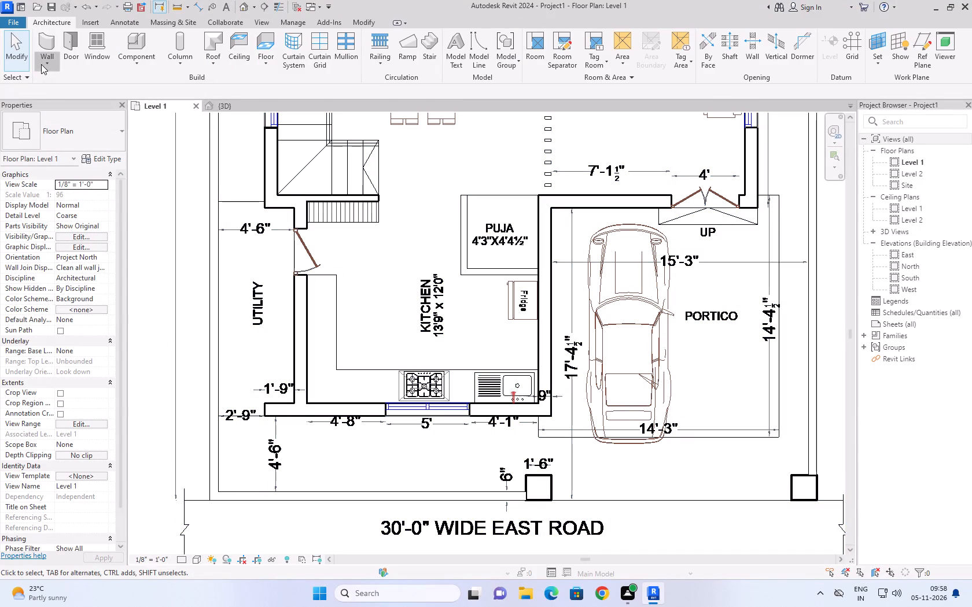
click(60, 81)
scroll(384, 445, up, 1)
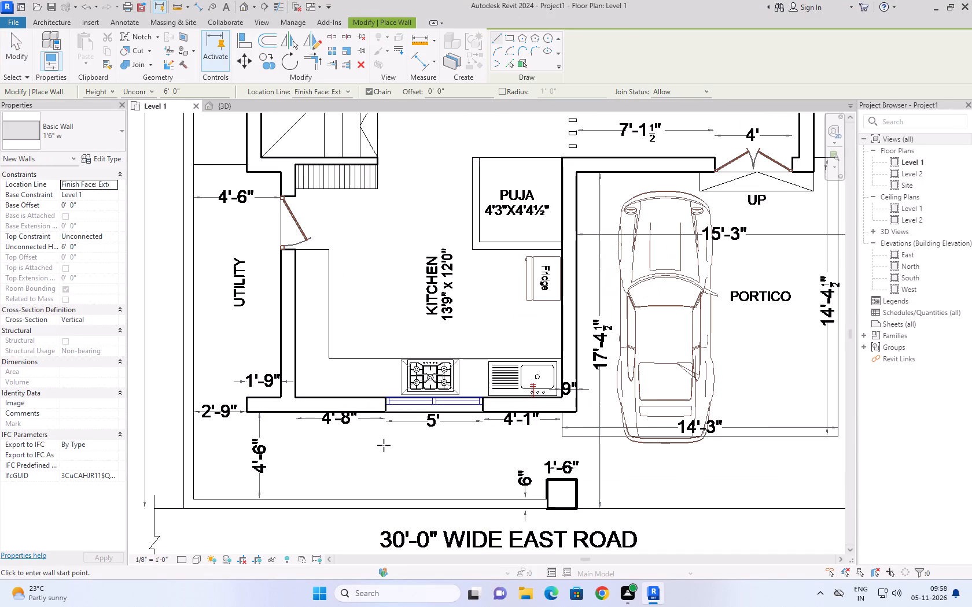
click(86, 138)
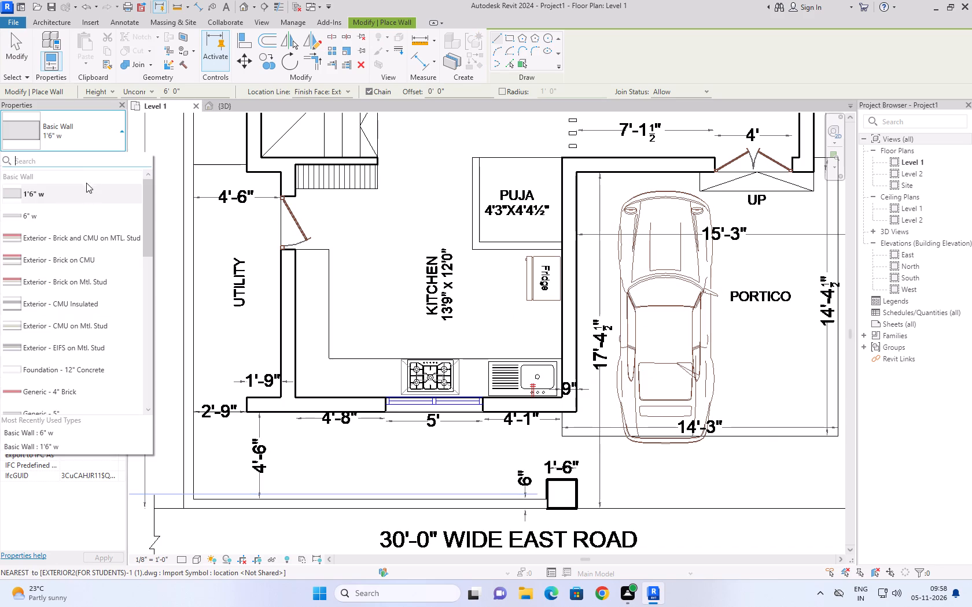
scroll(71, 291, up, 8)
scroll(71, 291, down, 9)
scroll(71, 291, up, 1)
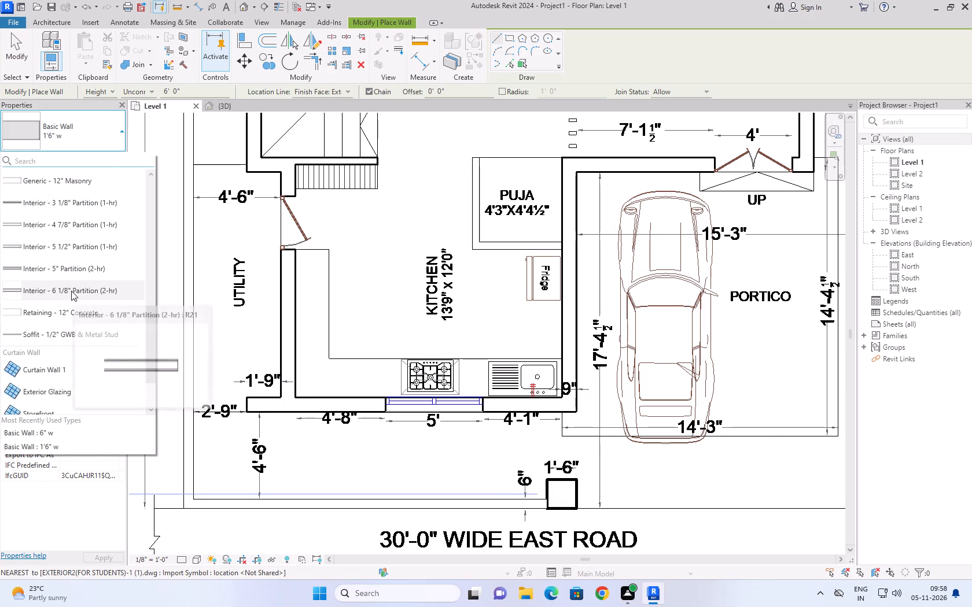
scroll(71, 291, up, 3)
scroll(71, 291, down, 1)
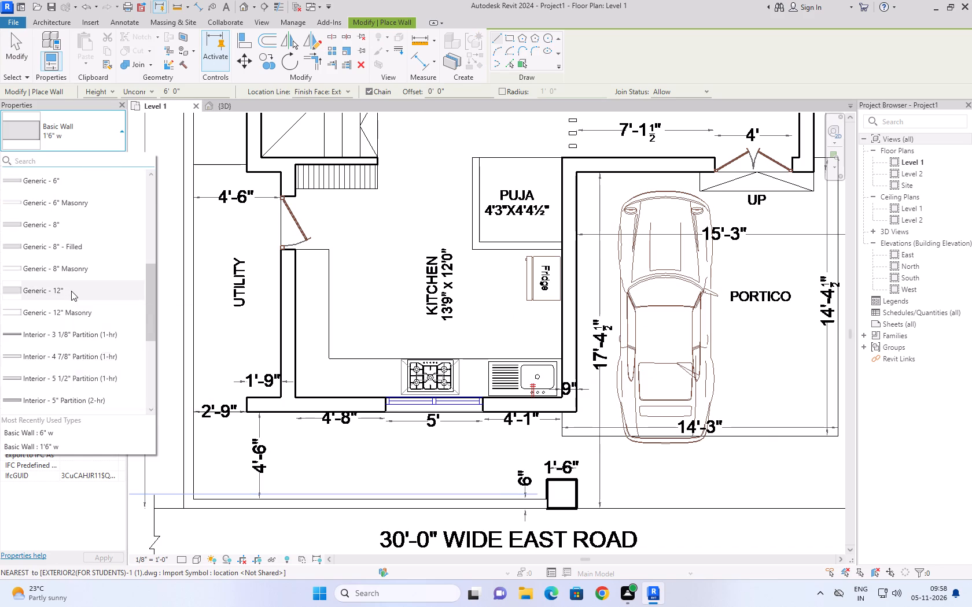
scroll(71, 291, down, 9)
scroll(68, 291, up, 8)
click(57, 127)
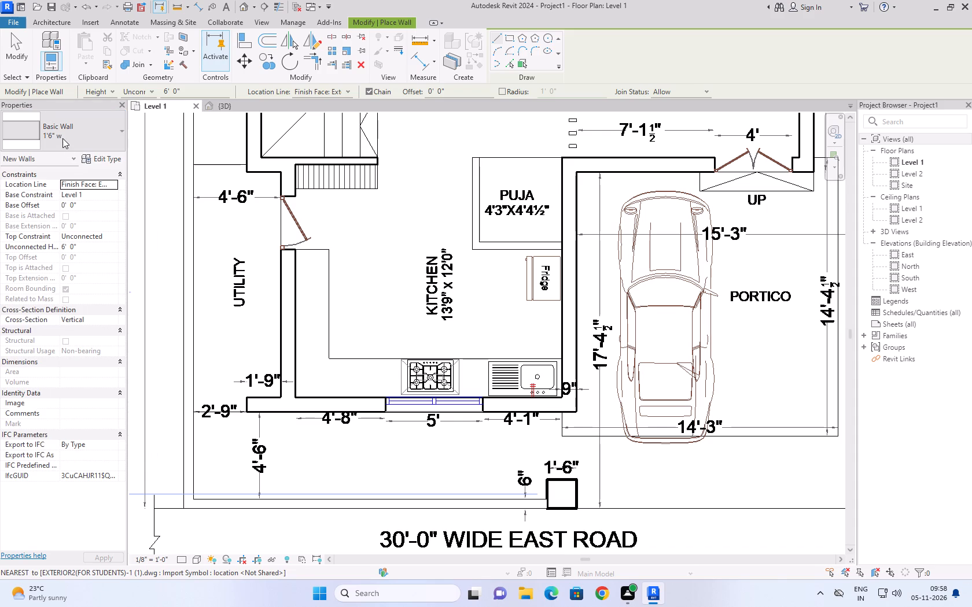
click(103, 157)
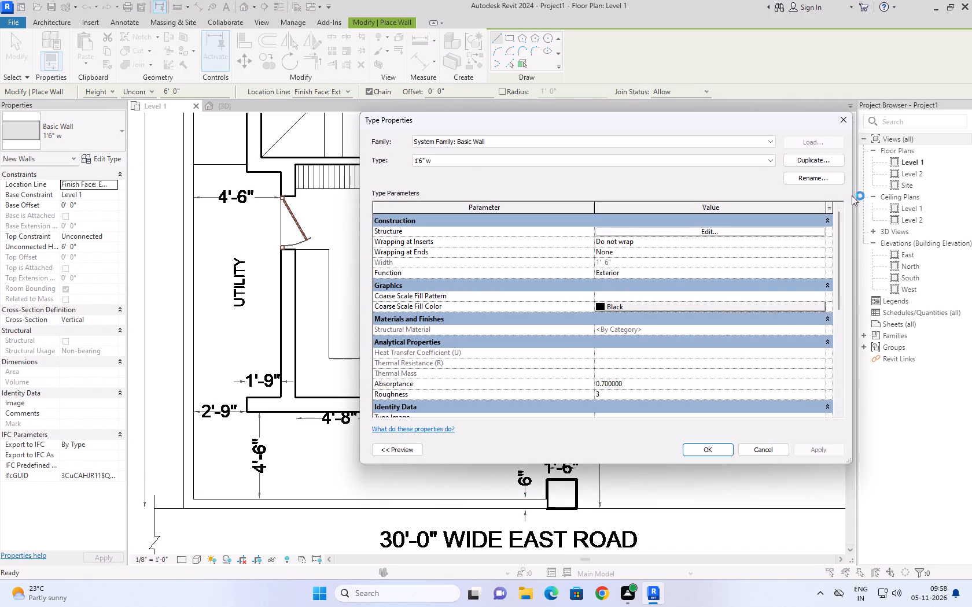
double_click(821, 156)
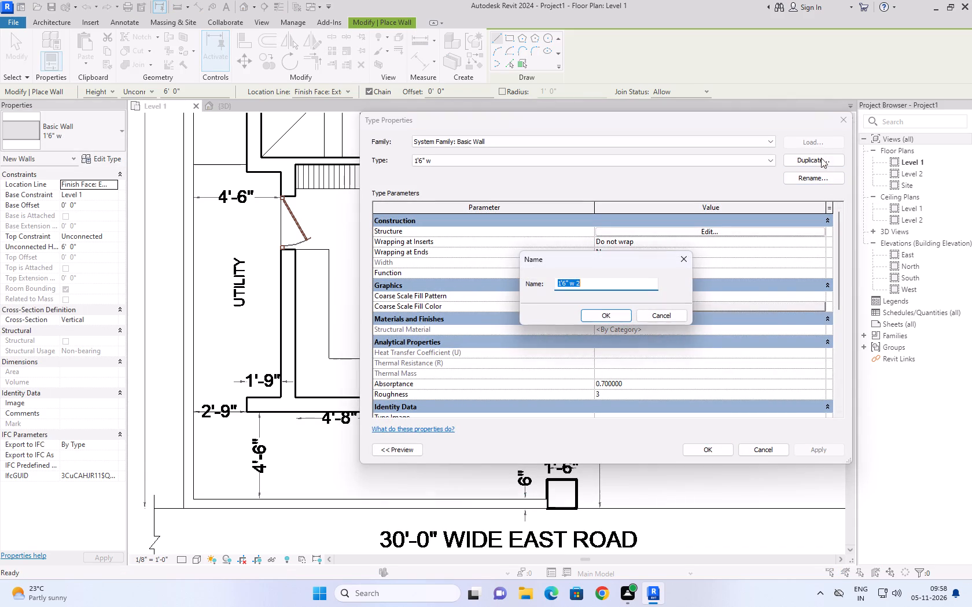
key(9)
text(" w)
key(Return)
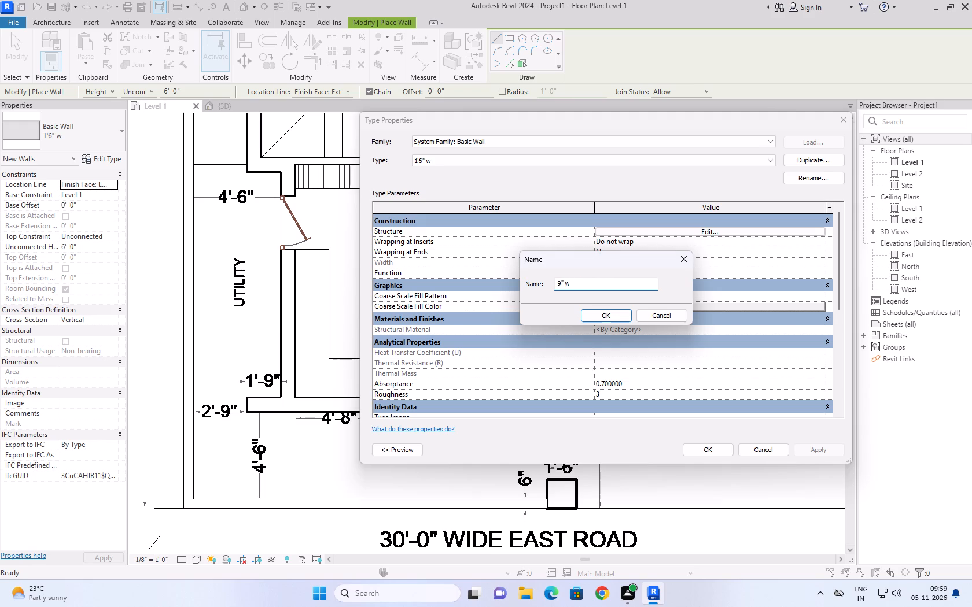
Set the structure layer thickness of the 9" w wall type to 9" and apply the type.
click(710, 232)
click(601, 230)
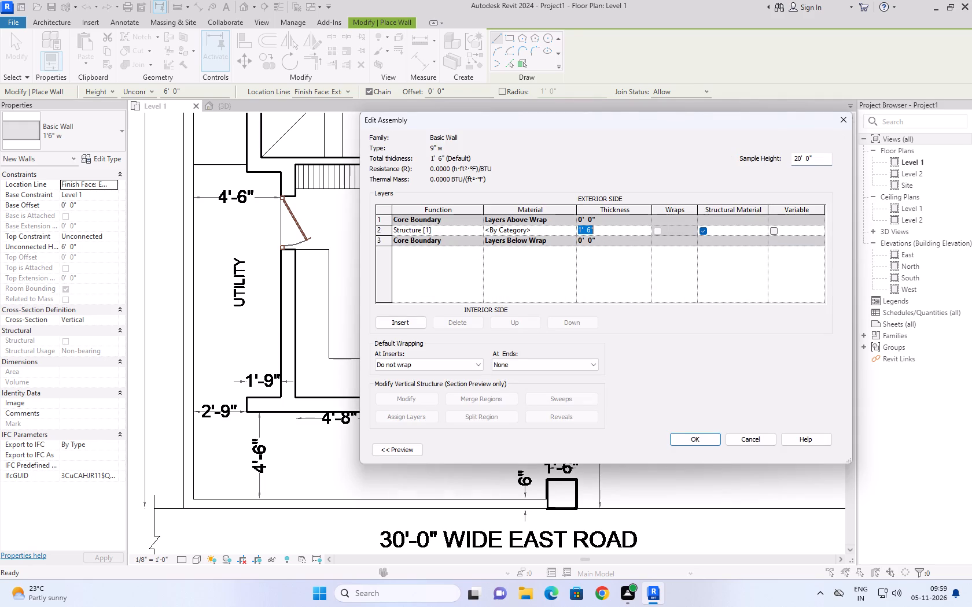
text(9")
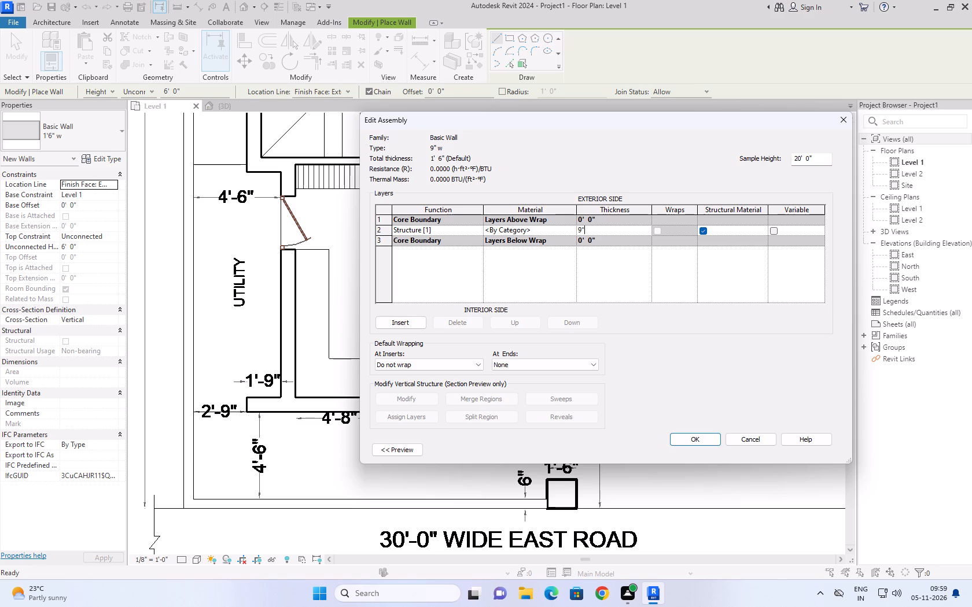
key(Return)
click(688, 436)
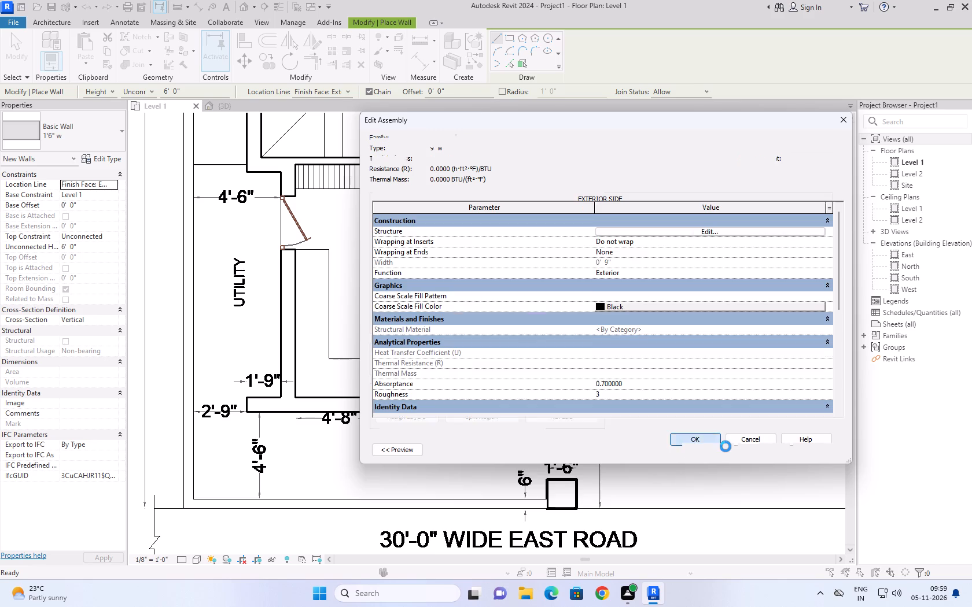
click(822, 449)
click(716, 453)
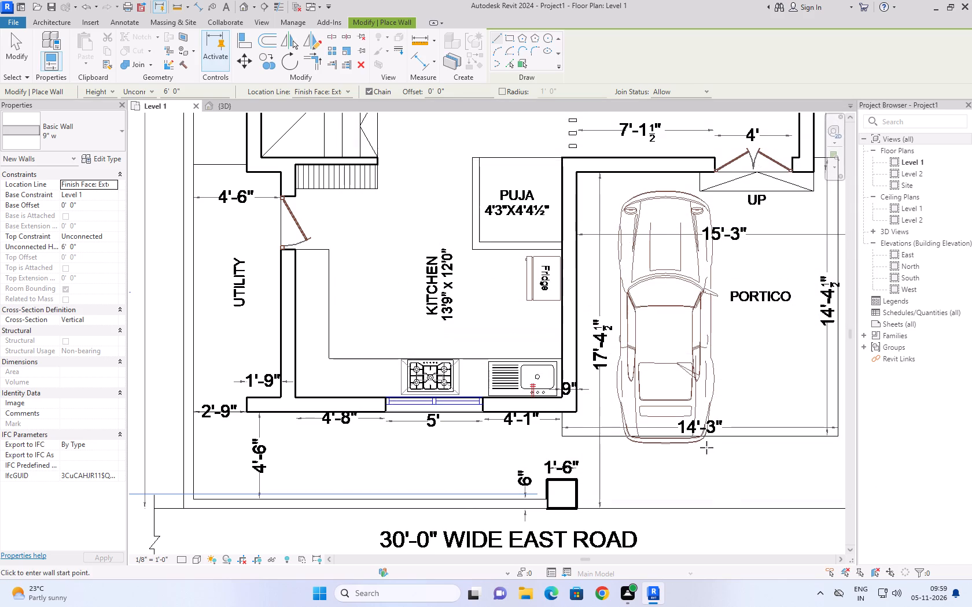
Draw the kitchen's road-side 9" wall from the utility-side outer corner to the portico corner, flipped to match the plan's wall lines.
scroll(511, 463, up, 1)
middle_drag(511, 463, 650, 470)
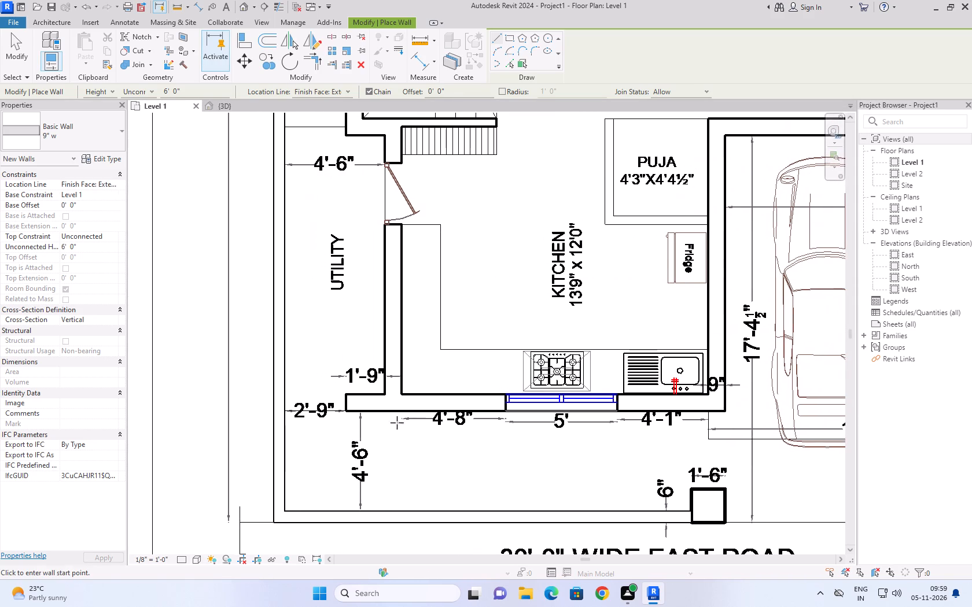
click(348, 408)
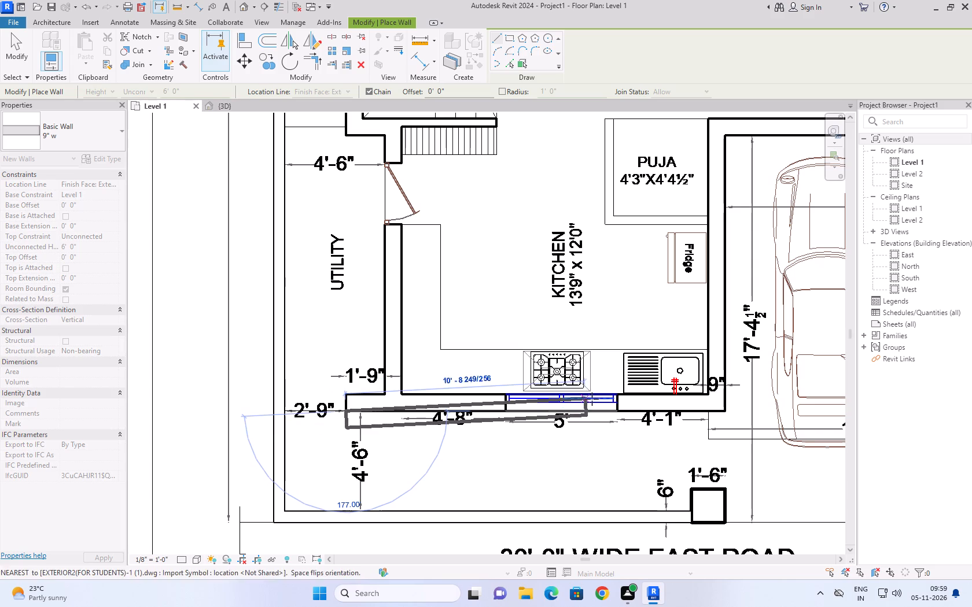
key(space)
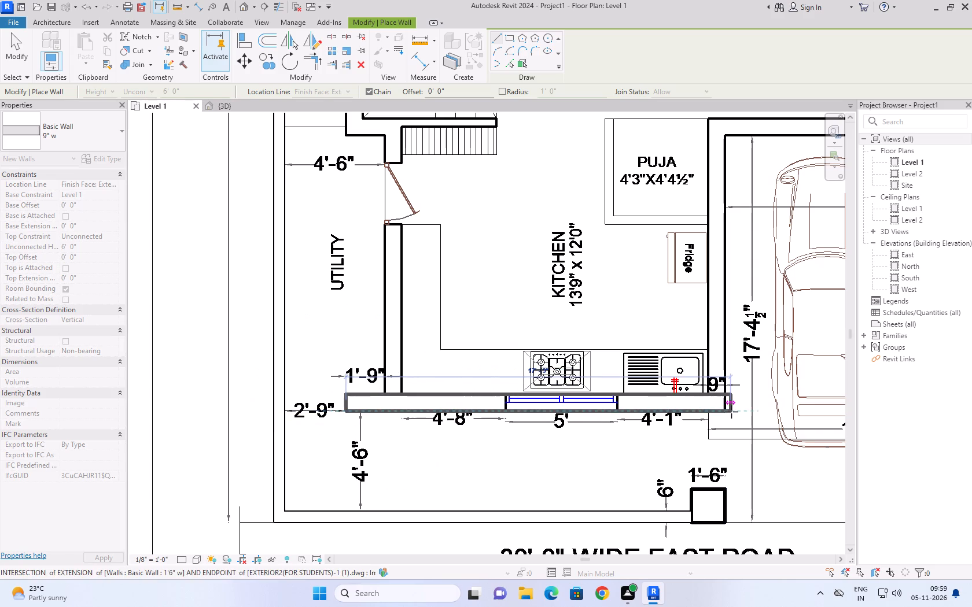
click(723, 413)
Continue the 9" wall along the kitchen's portico side and across the main entrance, about 12'-7 1/2", to the outer corner.
middle_drag(717, 272, 624, 490)
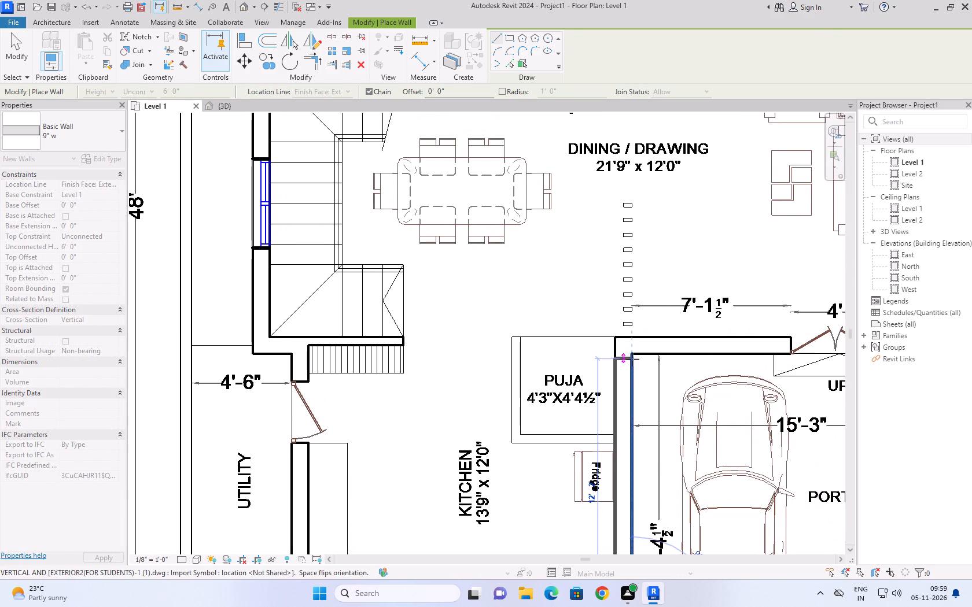
click(632, 357)
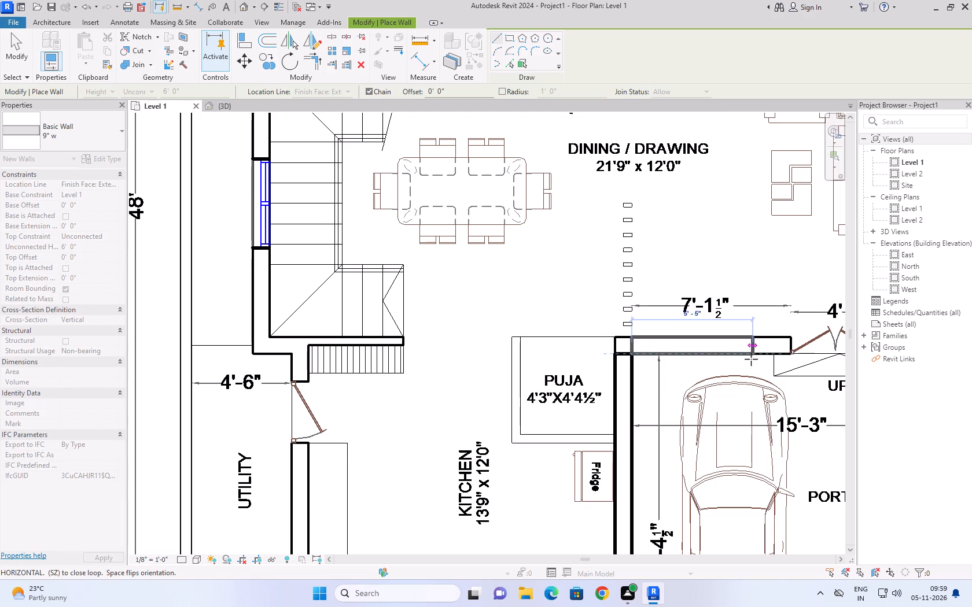
middle_drag(744, 361, 323, 399)
scroll(382, 390, up, 3)
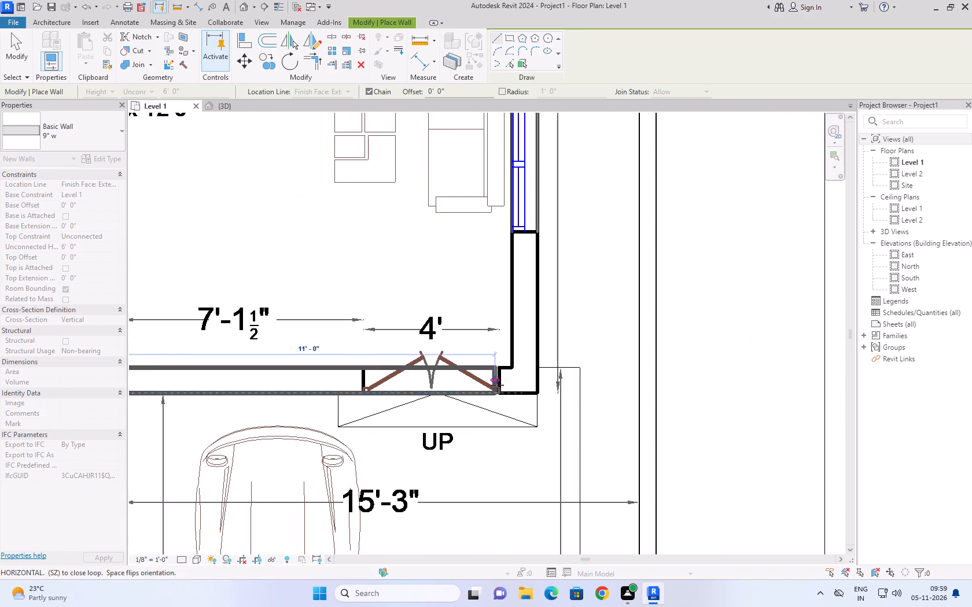
click(538, 393)
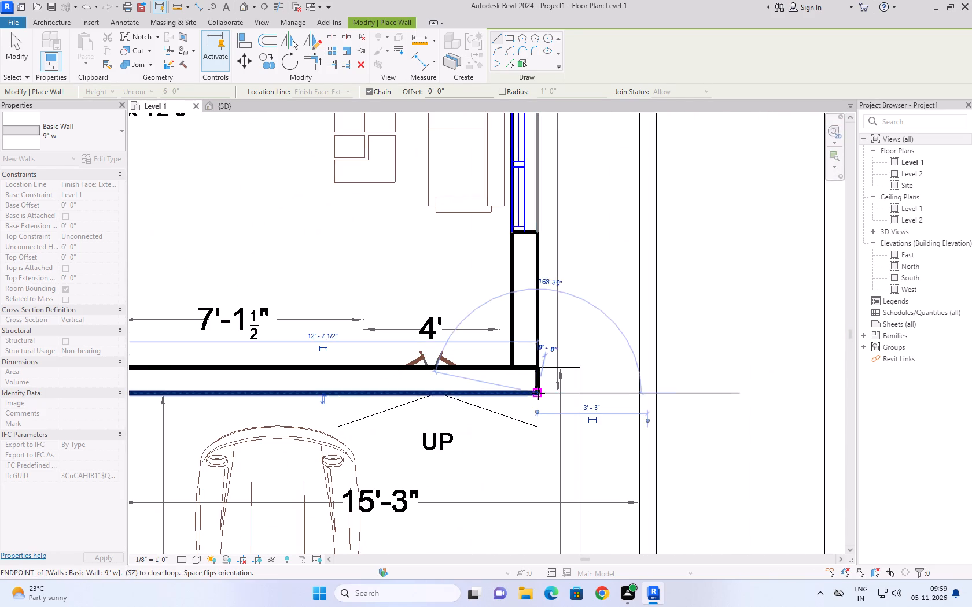
Continue the 9" wall along the living room's outer side to the corner beside the sliding door.
scroll(543, 296, up, 1)
middle_drag(543, 288, 675, 606)
scroll(618, 302, down, 5)
middle_drag(616, 190, 645, 511)
scroll(668, 403, up, 1)
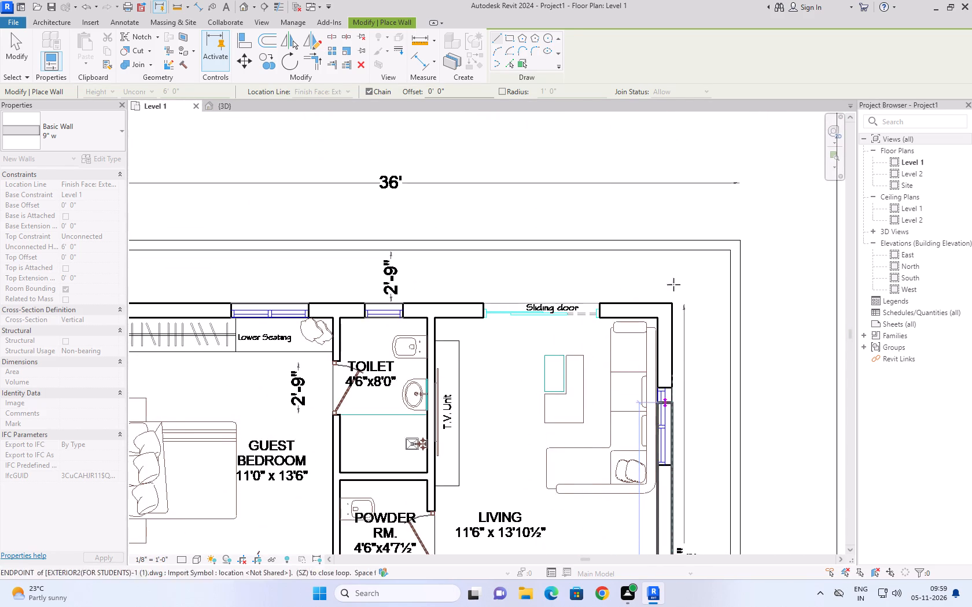
scroll(656, 303, up, 6)
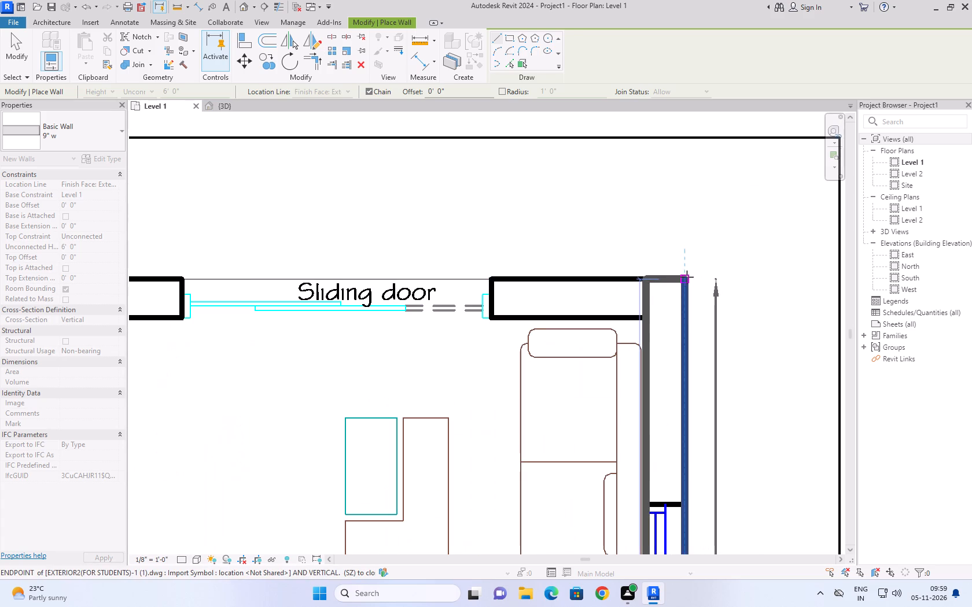
click(687, 277)
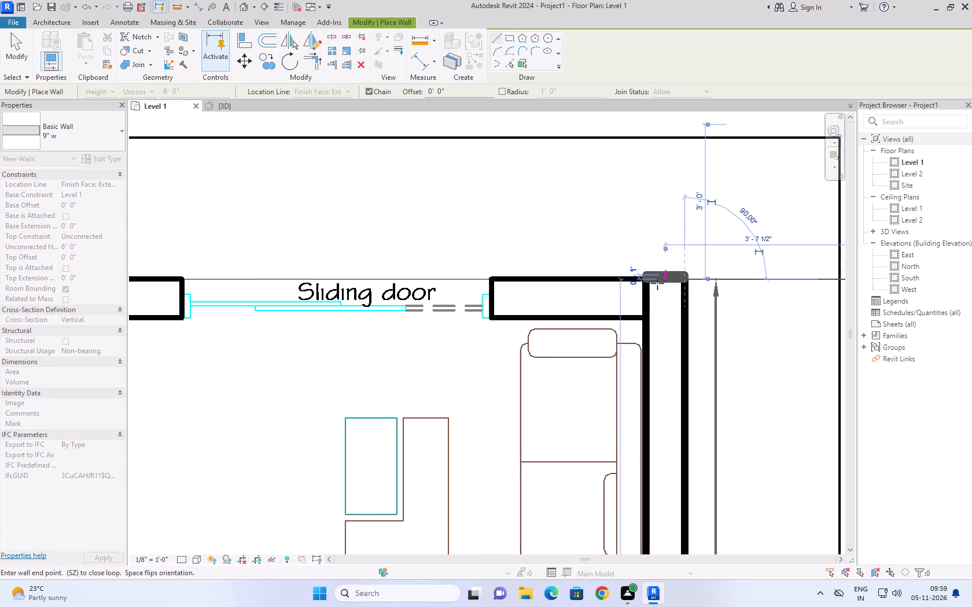
Continue the 9" wall along the rear of the house, past the sliding door and toilet, to the guest bedroom's outer corner.
middle_drag(428, 288, 790, 274)
middle_drag(444, 313, 474, 309)
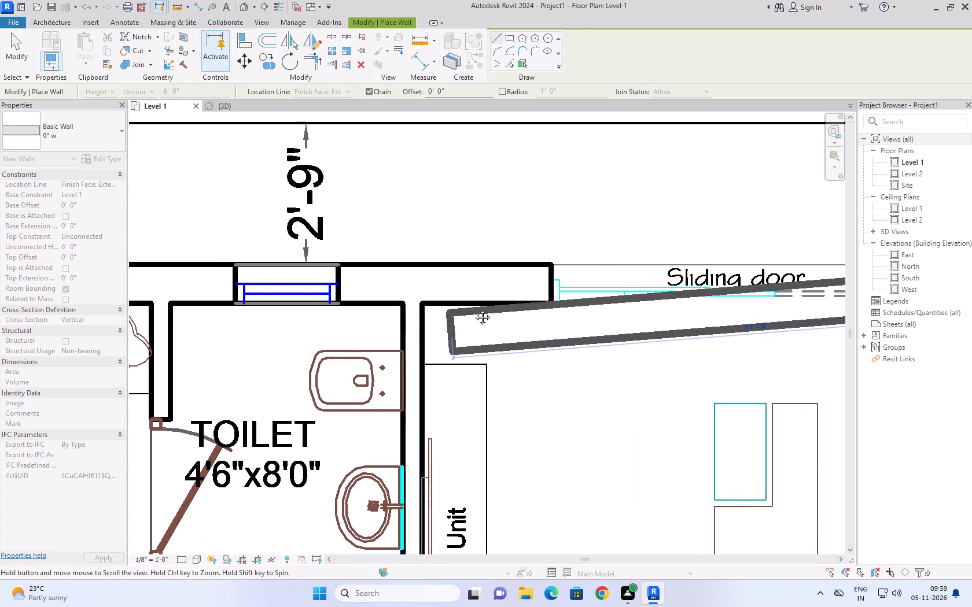
middle_drag(474, 309, 830, 304)
scroll(830, 304, down, 3)
scroll(168, 295, up, 2)
scroll(251, 272, up, 2)
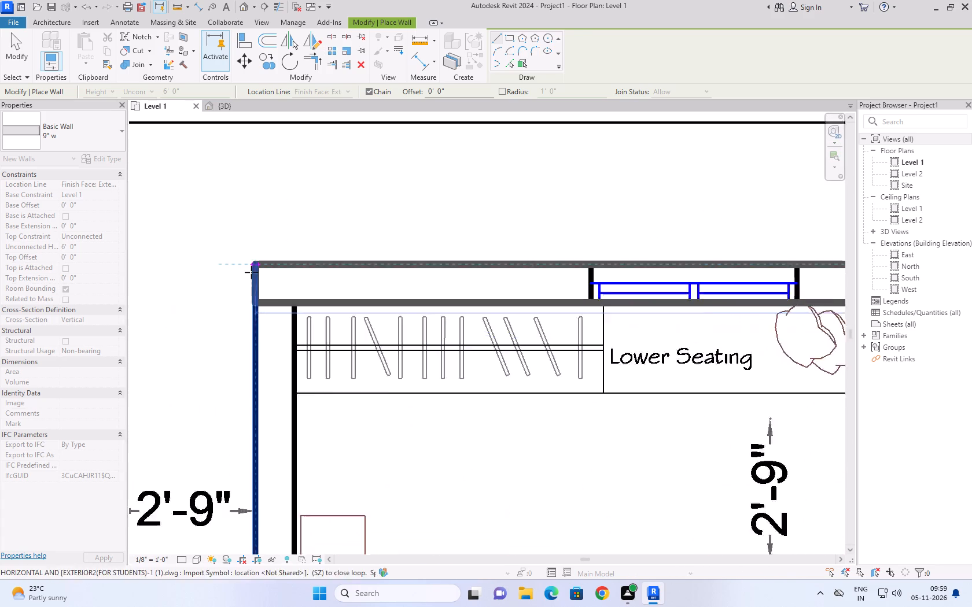
scroll(251, 272, up, 2)
click(256, 261)
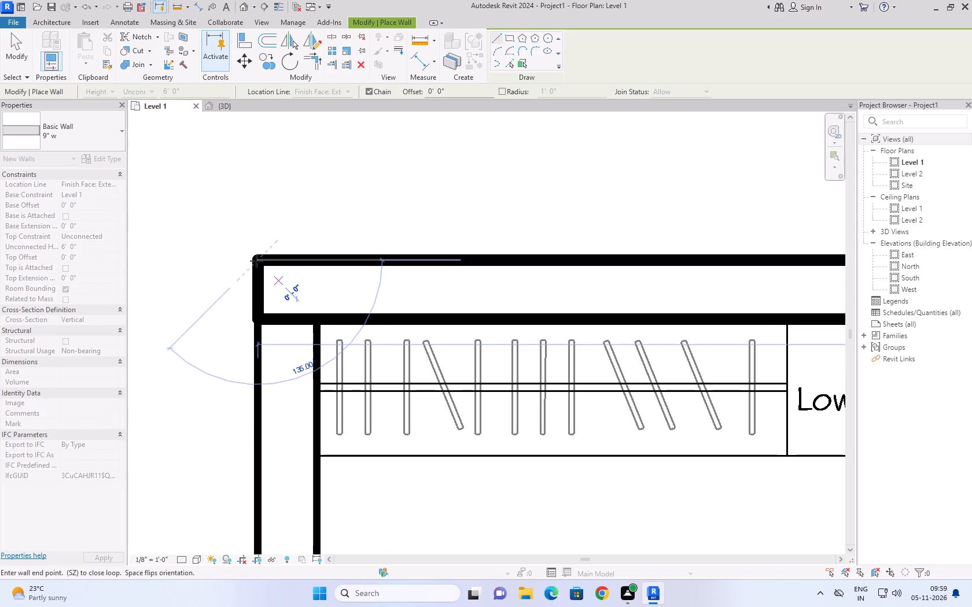
Continue the 9" wall down past the guest bedroom and staircase, and along the short return to the utility door wall.
middle_drag(276, 380, 245, 237)
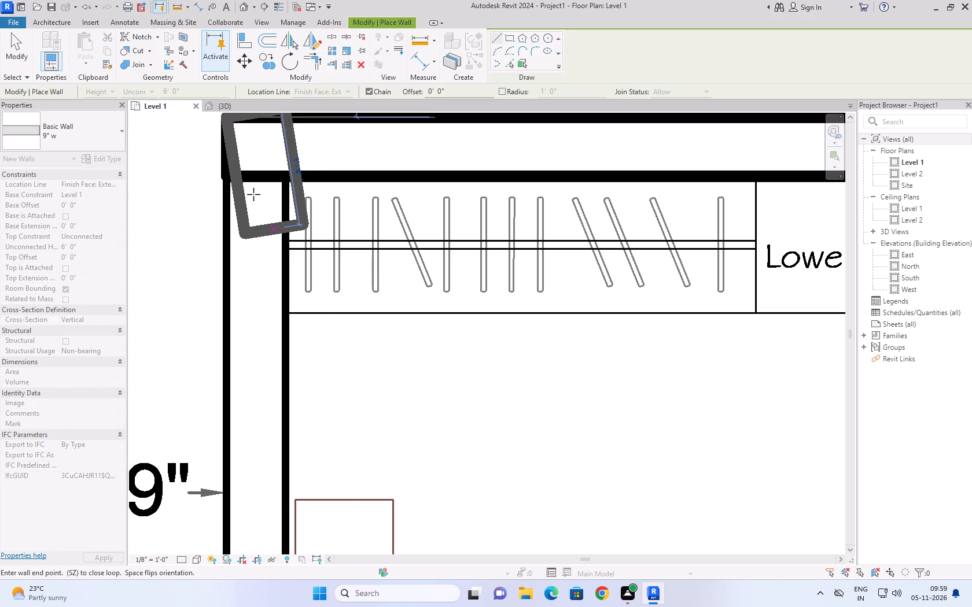
scroll(289, 427, down, 8)
middle_drag(274, 452, 275, 453)
scroll(274, 452, up, 1)
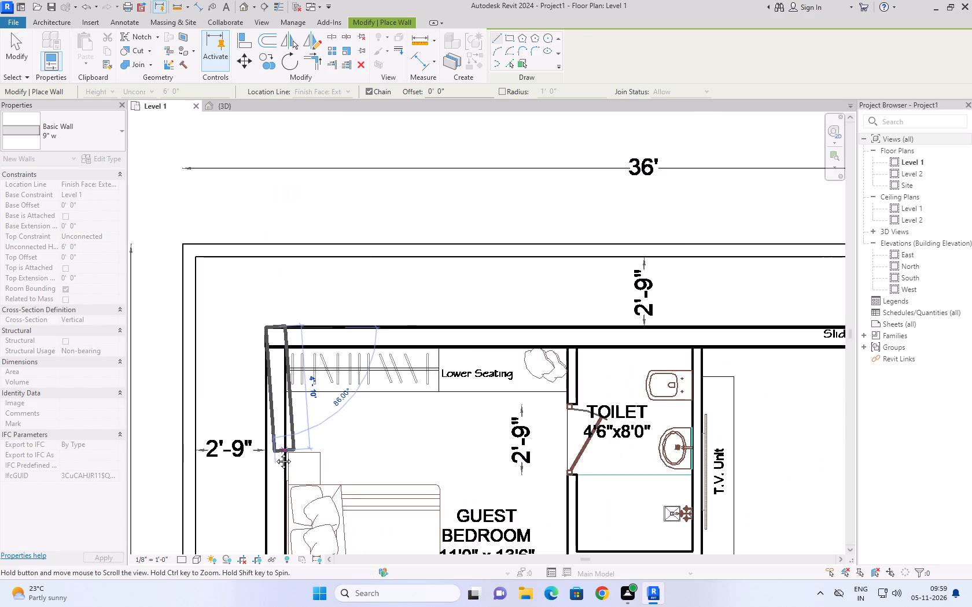
middle_drag(275, 453, 299, 79)
middle_drag(274, 547, 340, 136)
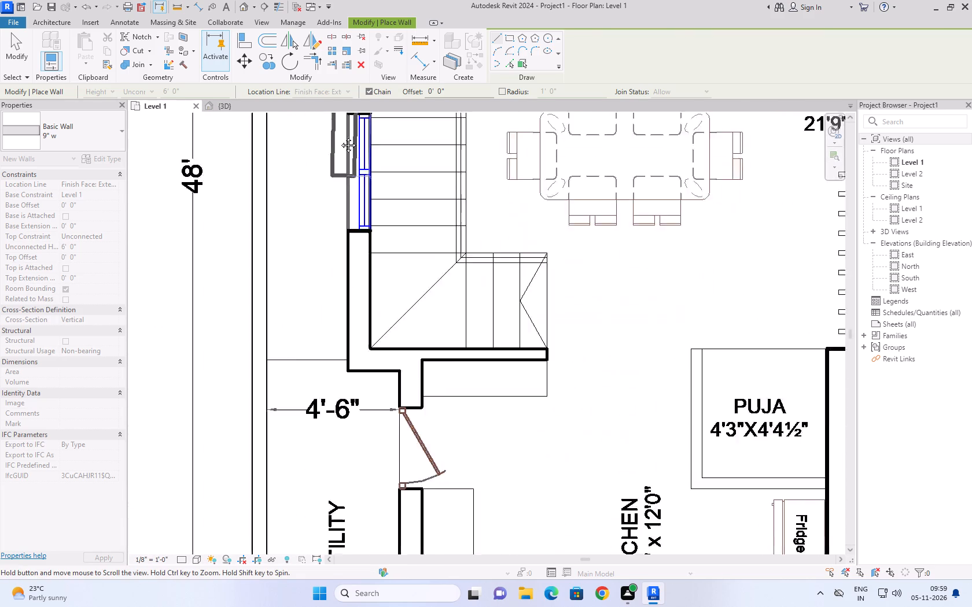
middle_drag(340, 136, 343, 123)
scroll(391, 301, up, 9)
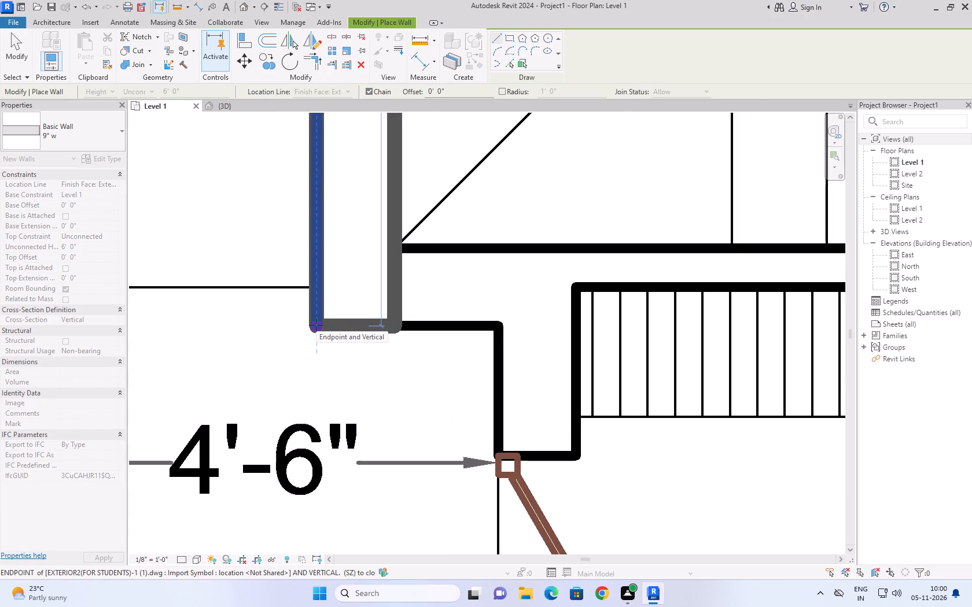
click(316, 325)
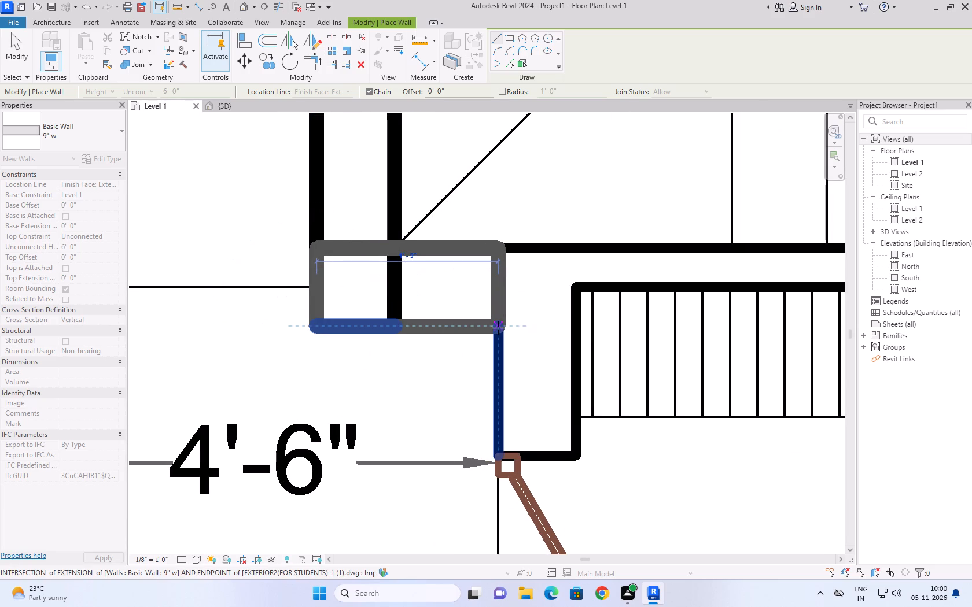
click(499, 324)
Continue the 9" wall along the kitchen's utility side, past the utility door, ending at the kitchen's road-side wall.
middle_drag(503, 458, 452, 149)
scroll(452, 149, down, 3)
scroll(456, 235, down, 9)
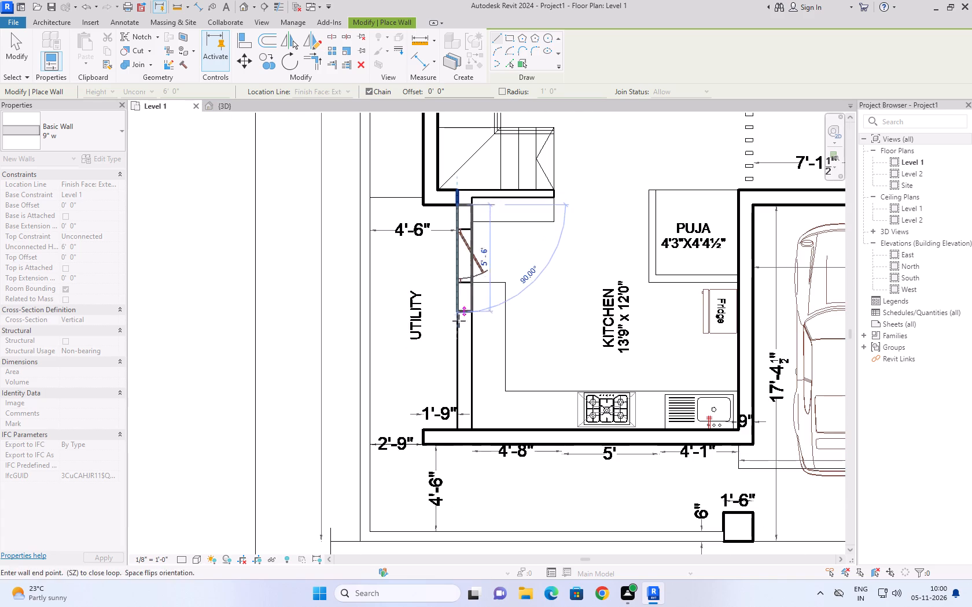
scroll(449, 393, up, 4)
scroll(462, 448, up, 4)
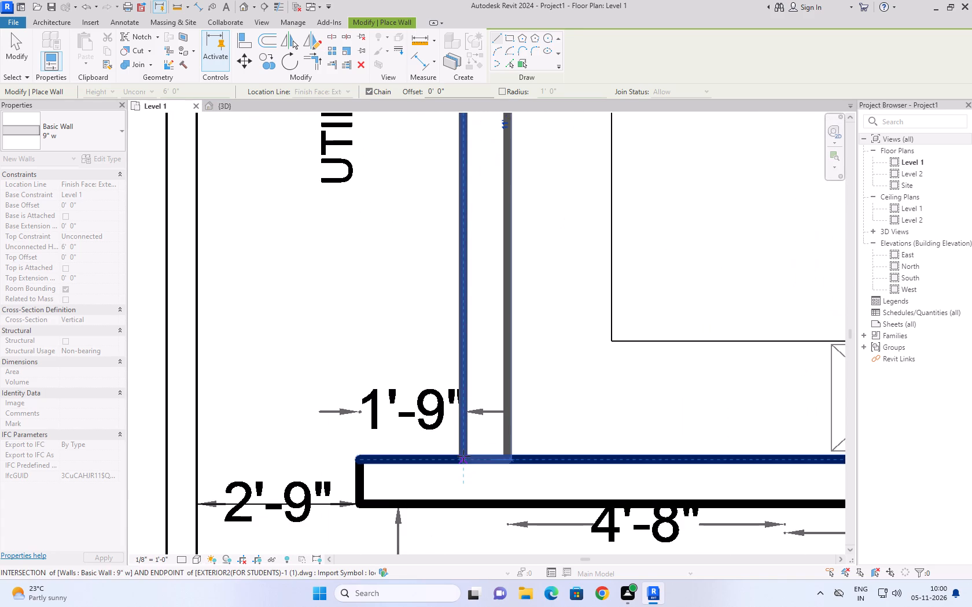
click(463, 462)
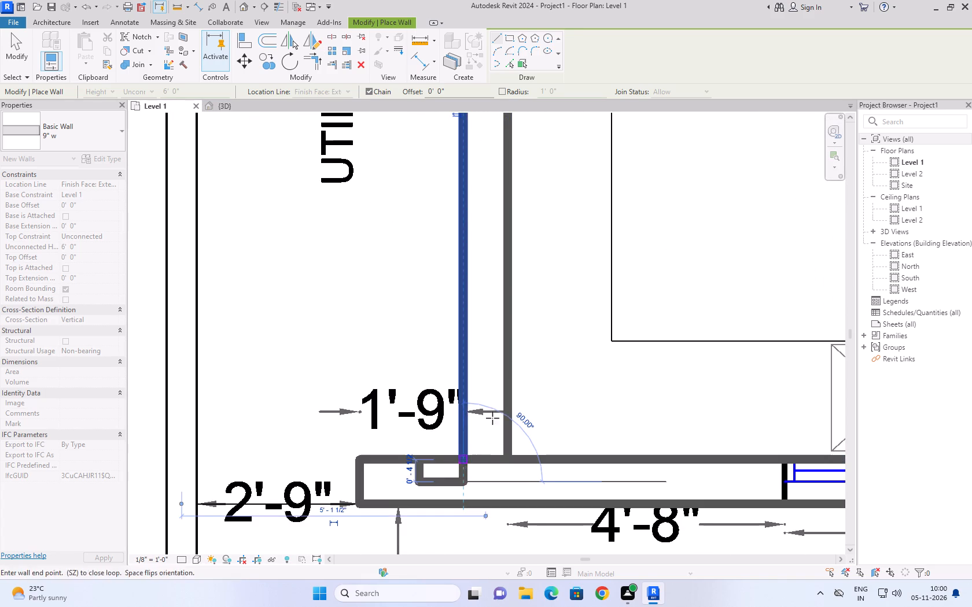
key(Escape)
scroll(541, 288, down, 2)
key(Escape)
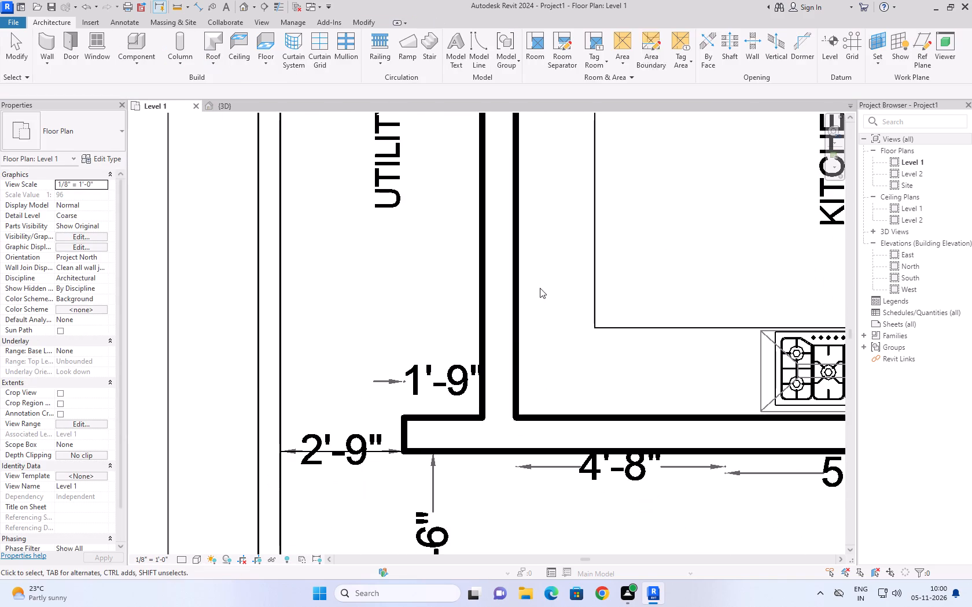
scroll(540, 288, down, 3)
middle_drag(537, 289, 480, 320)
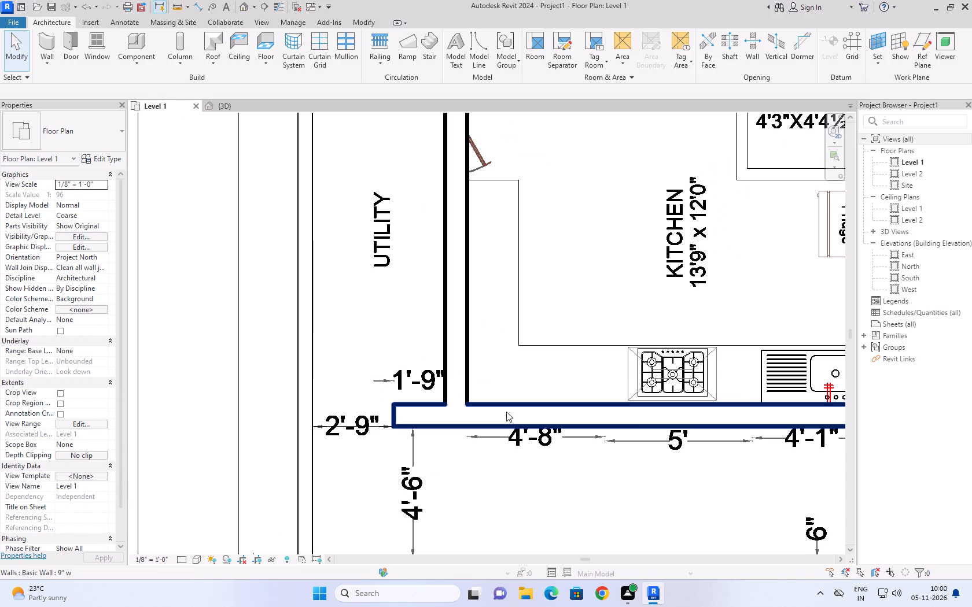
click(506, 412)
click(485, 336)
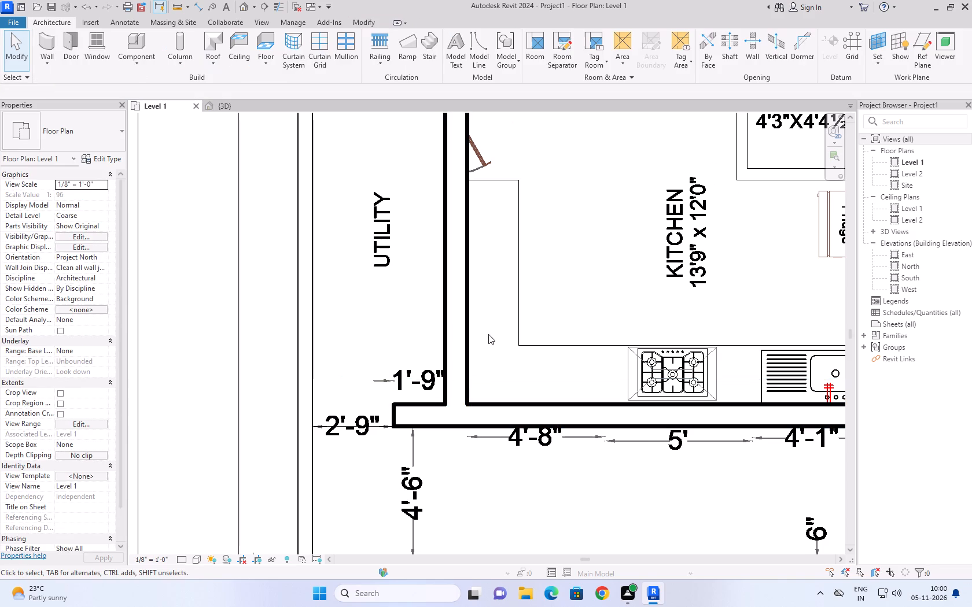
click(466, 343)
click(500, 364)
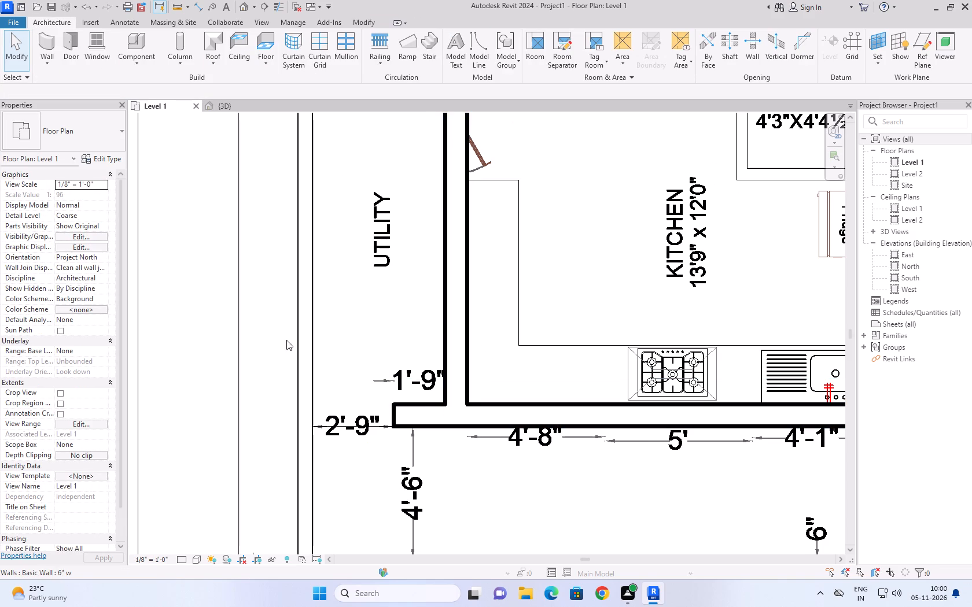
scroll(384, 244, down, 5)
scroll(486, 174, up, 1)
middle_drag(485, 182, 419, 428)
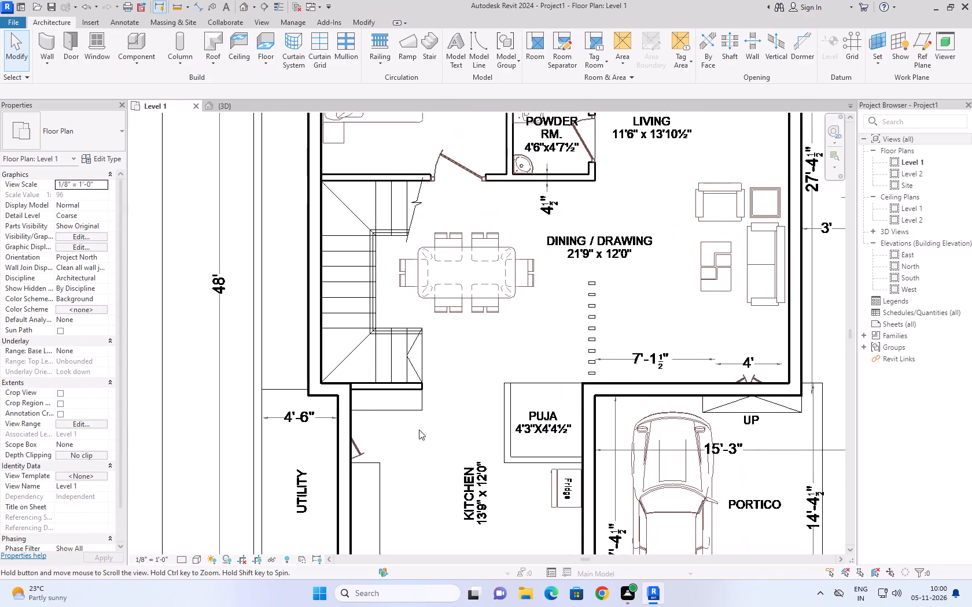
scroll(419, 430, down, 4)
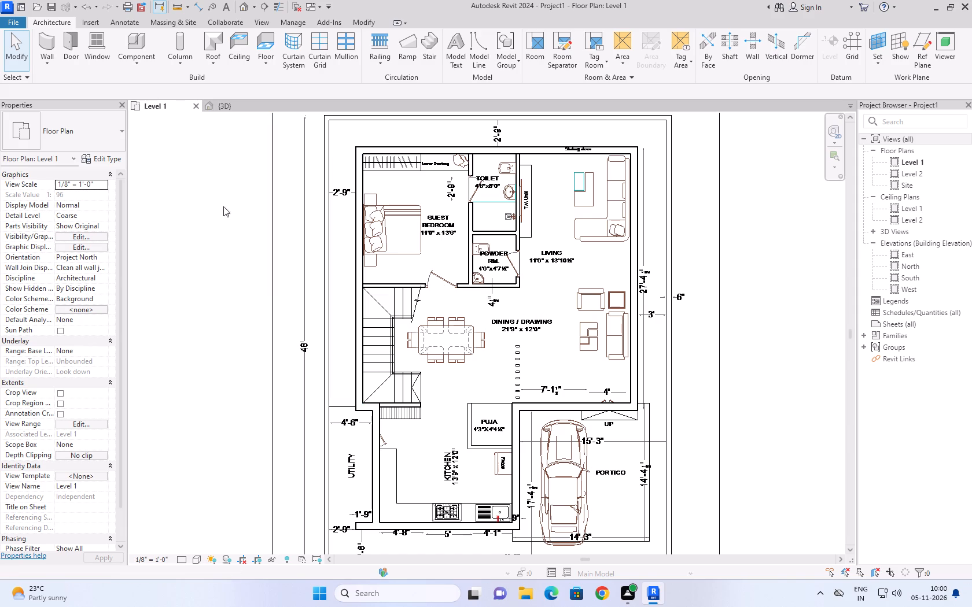
Start an architectural wall and duplicate its 9" type under the name 4.5" w.
click(56, 64)
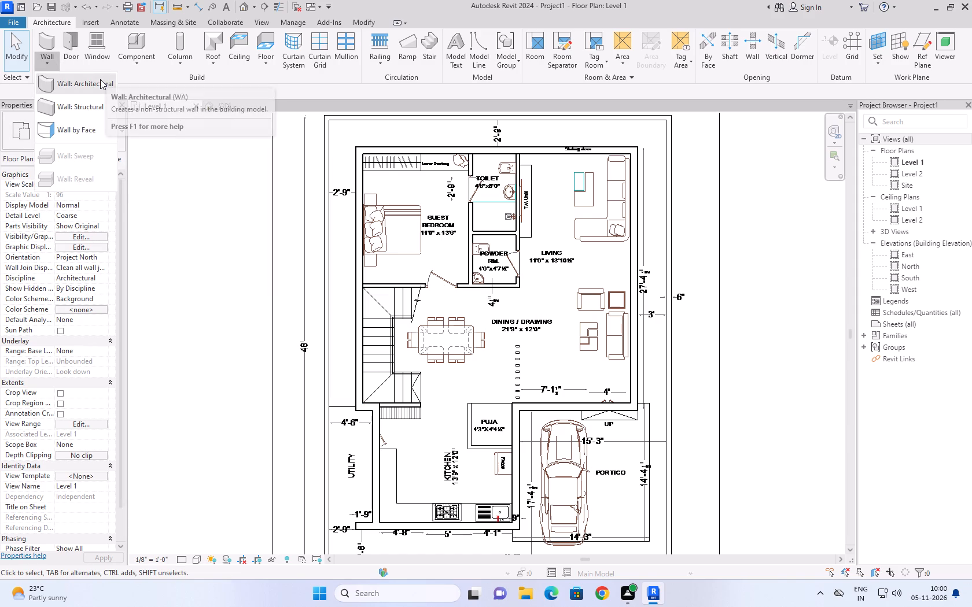
click(100, 79)
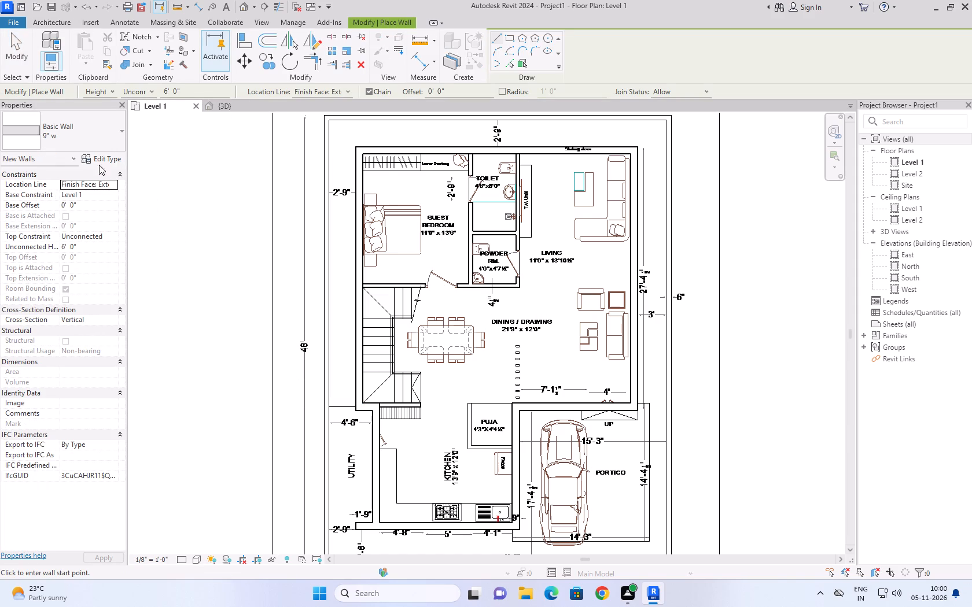
click(105, 160)
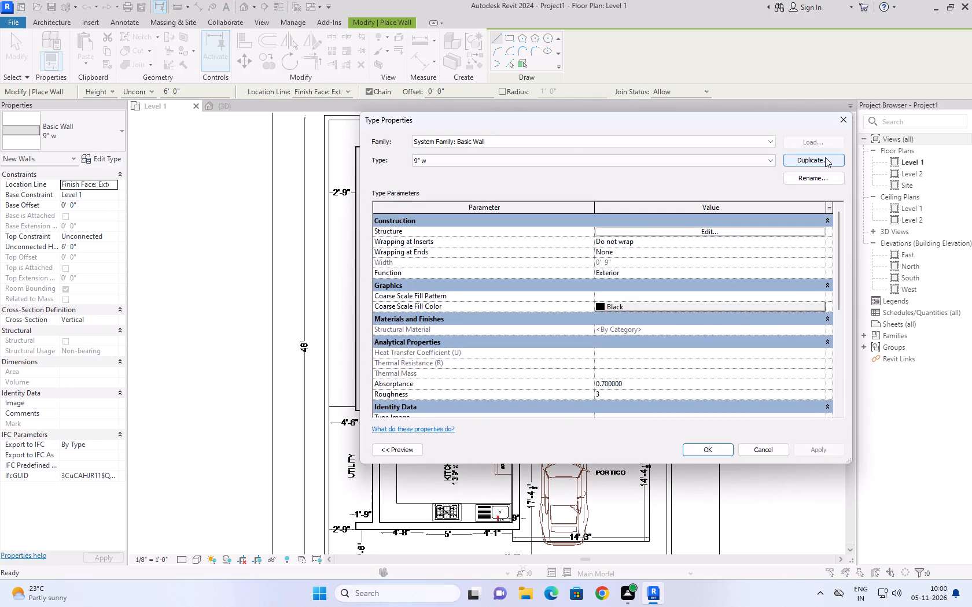
click(825, 157)
text(4.5")
key(space)
text(w)
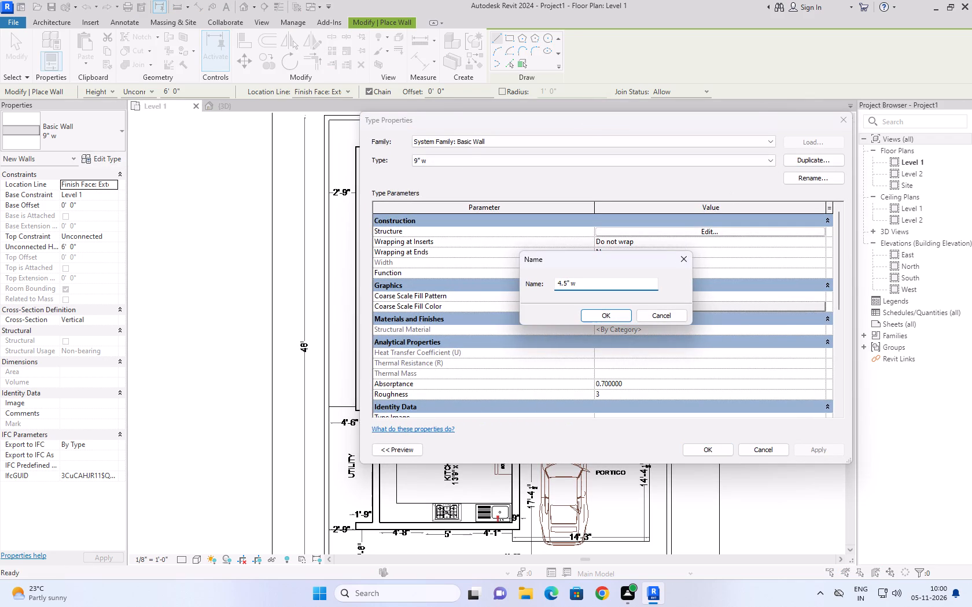
key(Return)
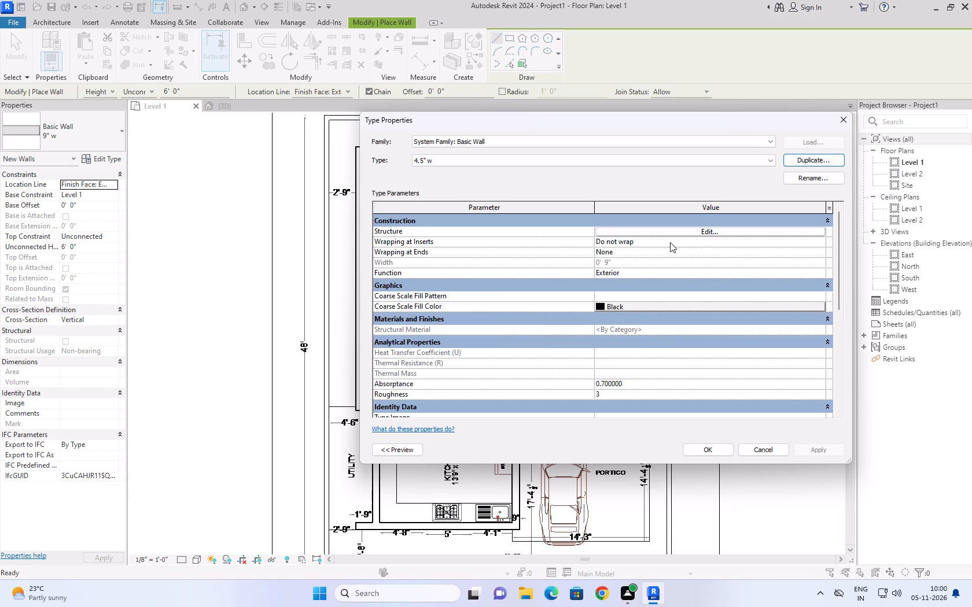
Set the structure layer thickness of the 4.5" w wall type to 4.5".
click(679, 232)
click(611, 225)
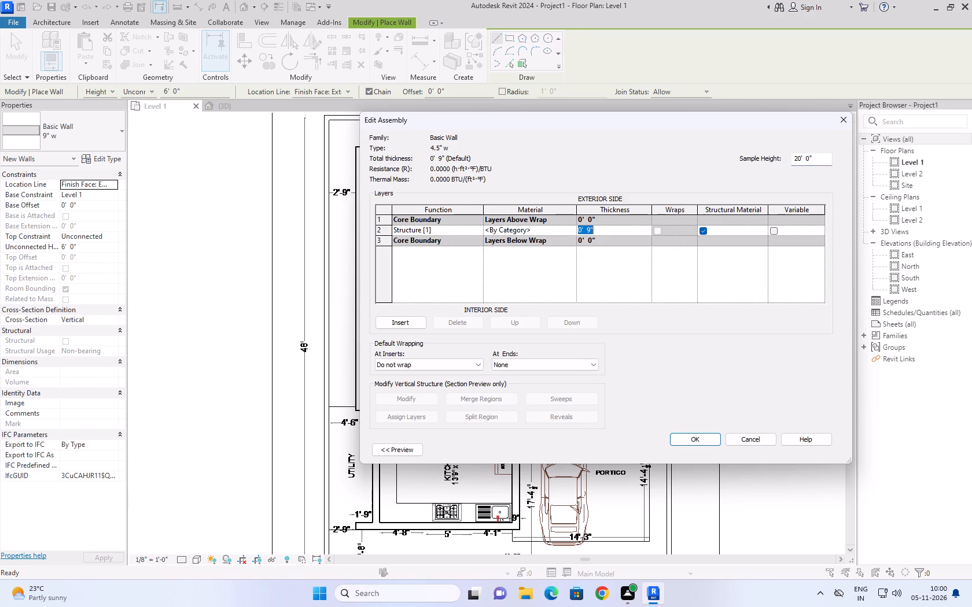
text(4.5)
key(shift+quotedbl)
key(Return)
key(Return)
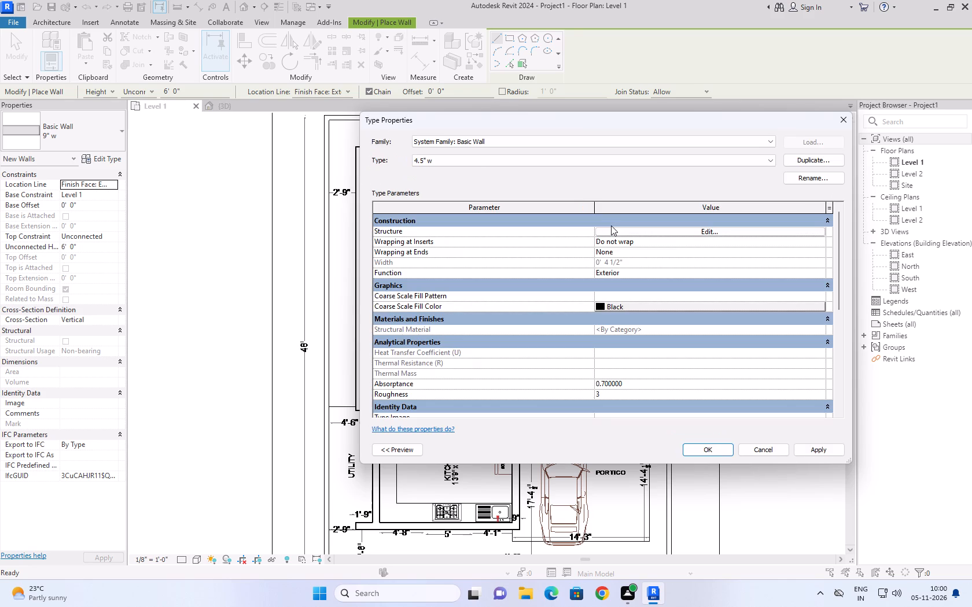
key(Return)
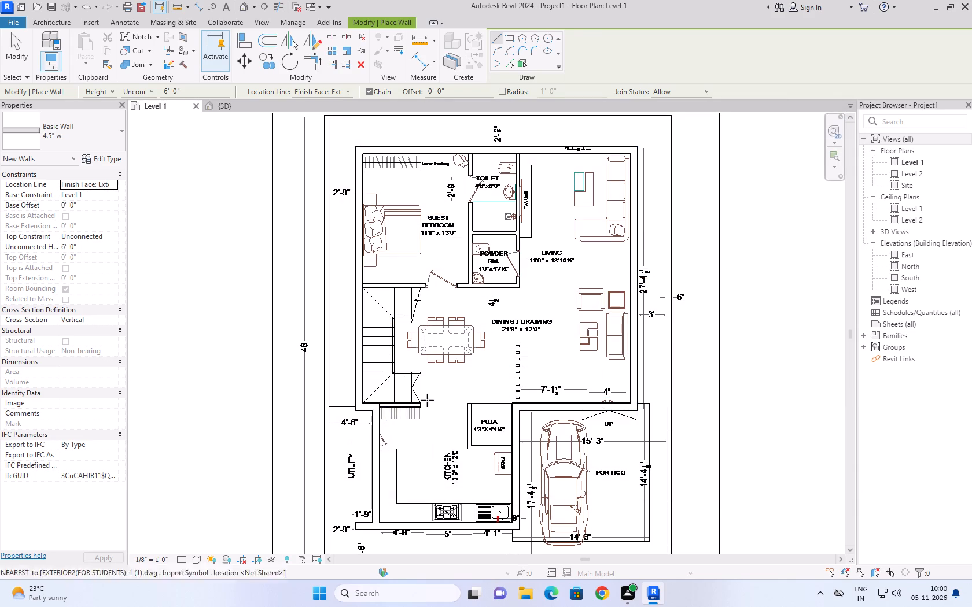
Draw a 4.5" wall between the staircase and the kitchen, from the utility door wall to the stair's free end.
scroll(410, 393, up, 6)
click(365, 402)
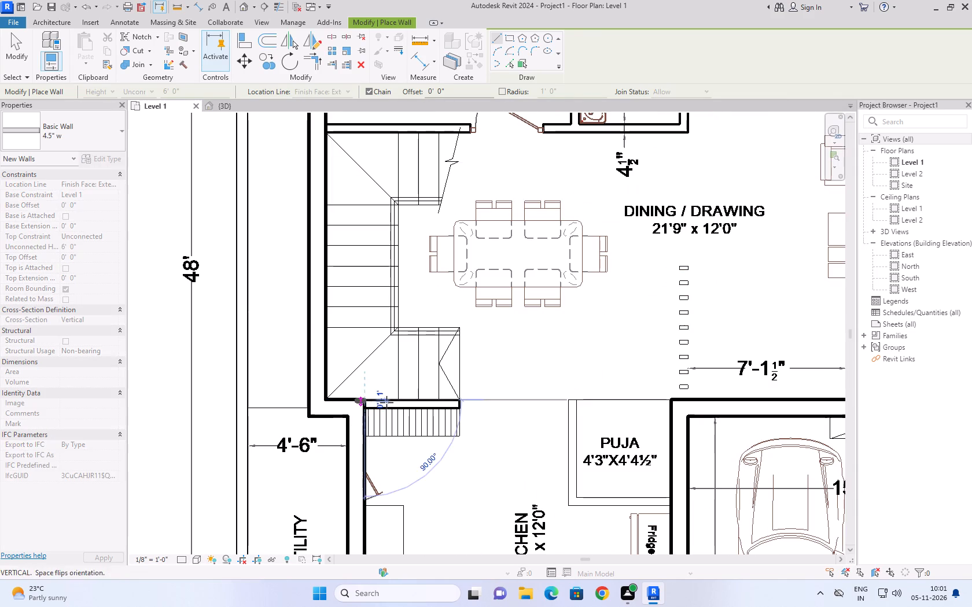
click(461, 402)
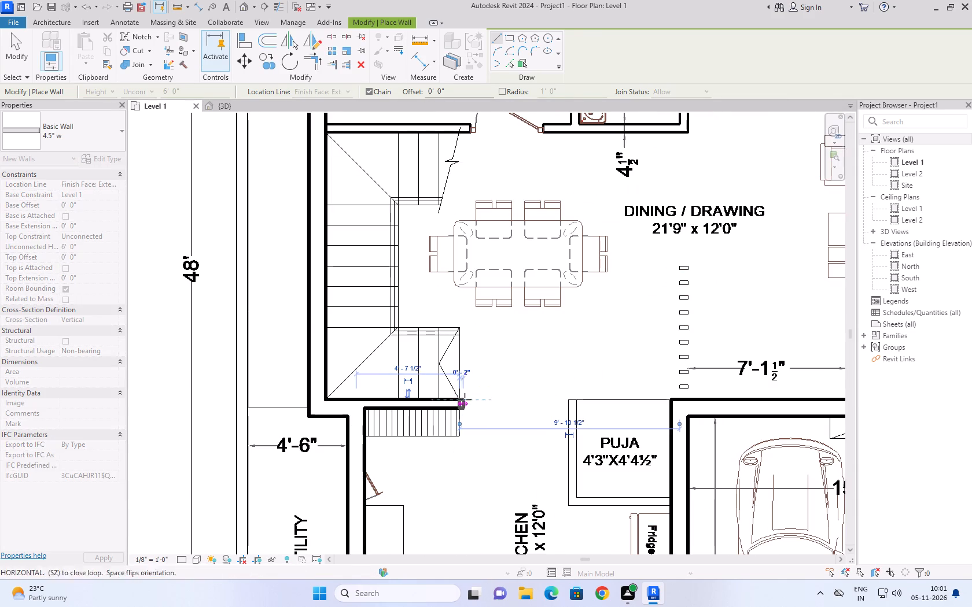
key(Escape)
Draw 4.5" walls along the fridge side and the open kitchen side of the puja room.
click(669, 505)
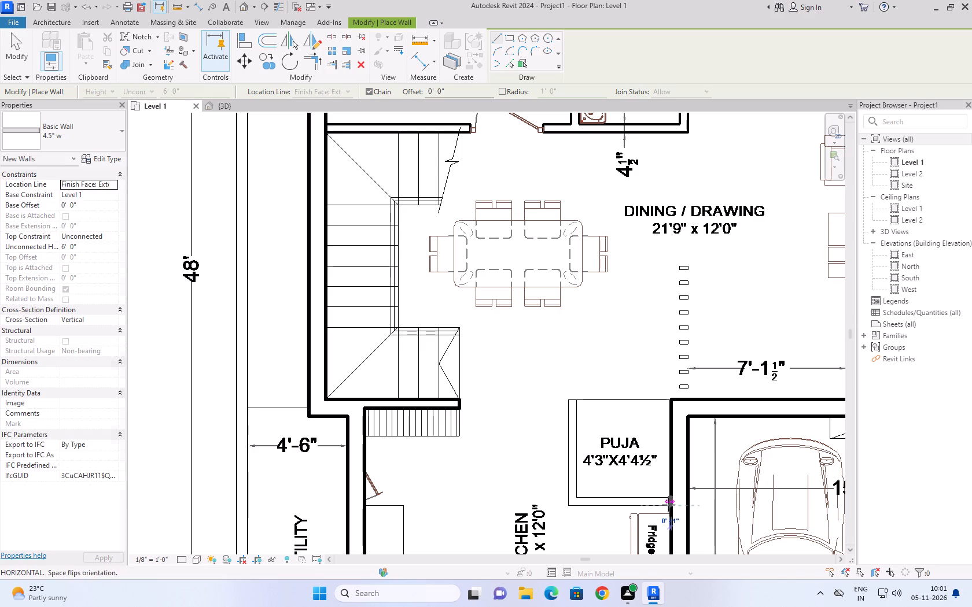
click(569, 502)
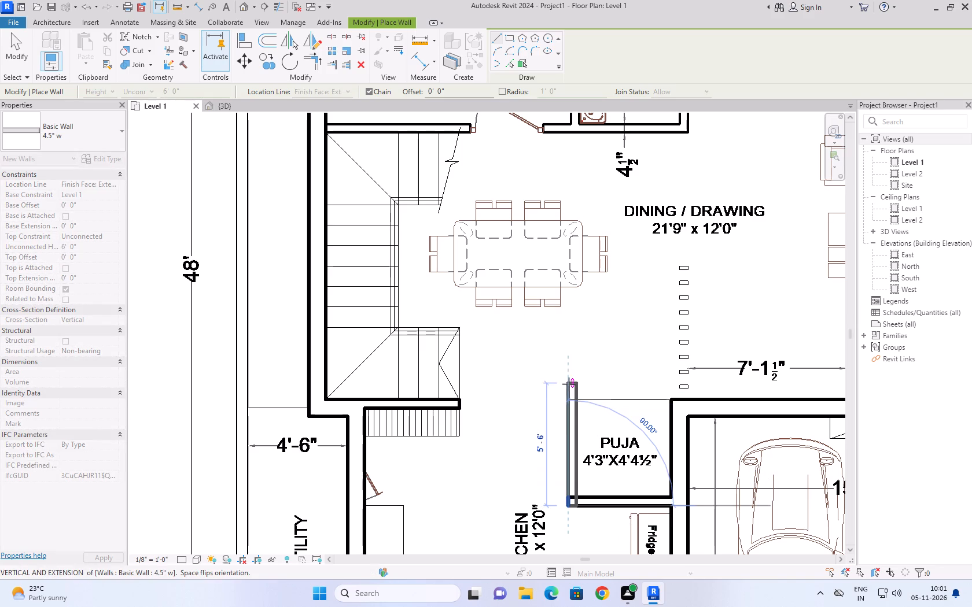
click(569, 401)
key(Escape)
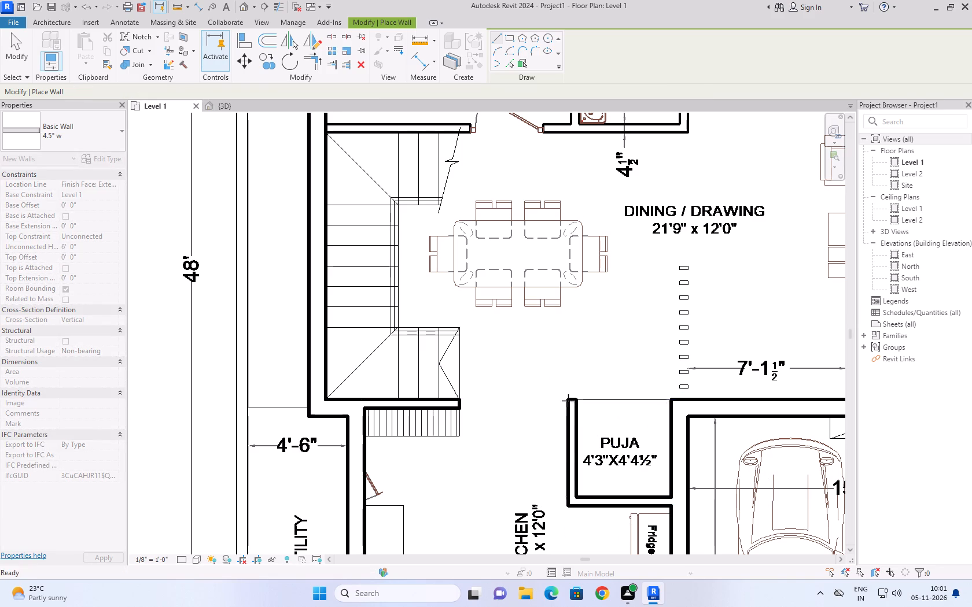
Draw a 4.5" wall, about 15'-10 1/2" long, from the staircase's exterior wall past the guest bedroom to the powder room's inner corner.
scroll(488, 432, down, 2)
middle_drag(485, 430, 479, 268)
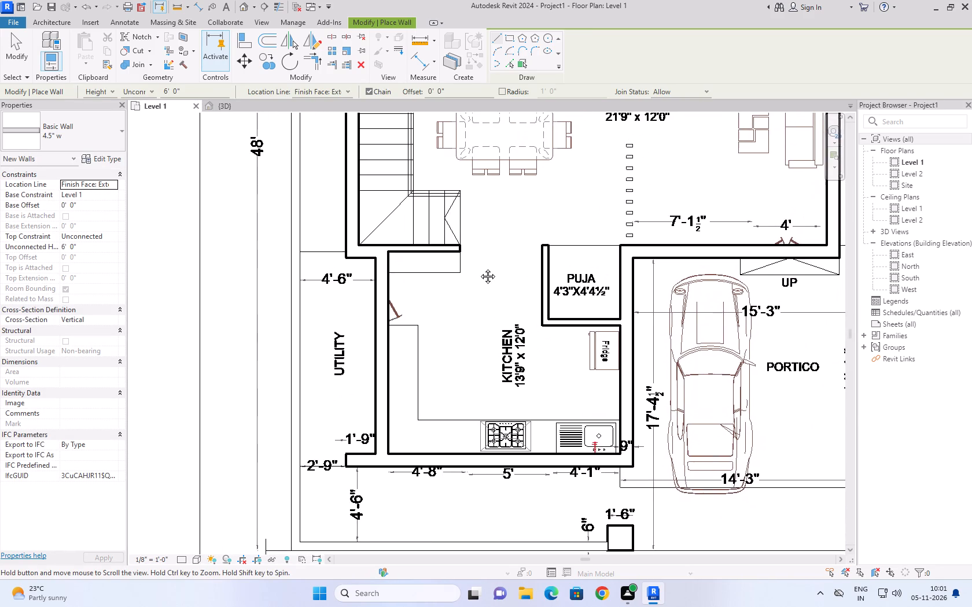
middle_drag(479, 268, 459, 342)
scroll(505, 284, up, 1)
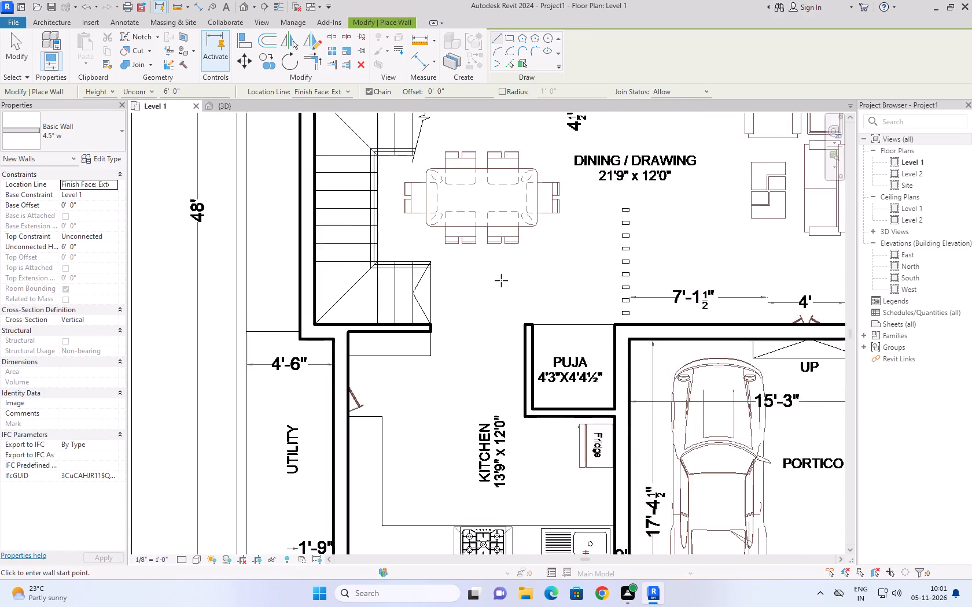
scroll(501, 280, up, 1)
scroll(499, 278, down, 1)
middle_click(499, 278)
scroll(499, 280, down, 4)
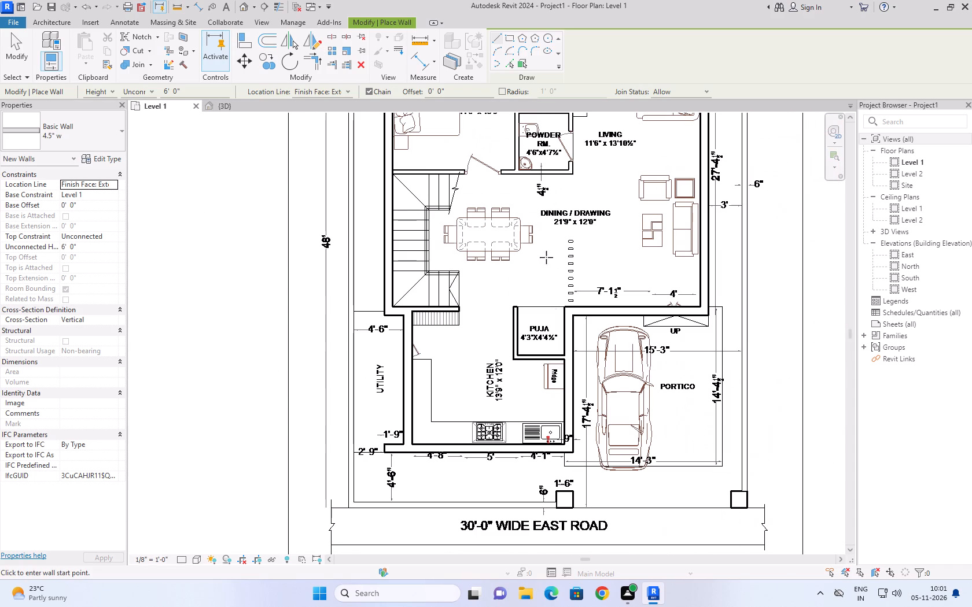
middle_drag(554, 265, 579, 430)
scroll(578, 430, up, 1)
scroll(440, 310, up, 6)
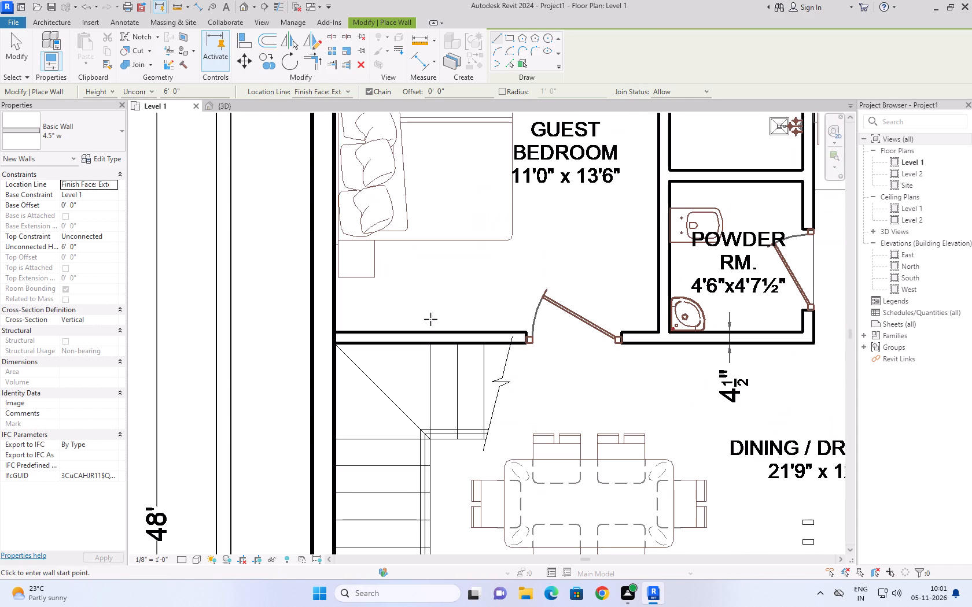
click(338, 332)
scroll(807, 345, up, 2)
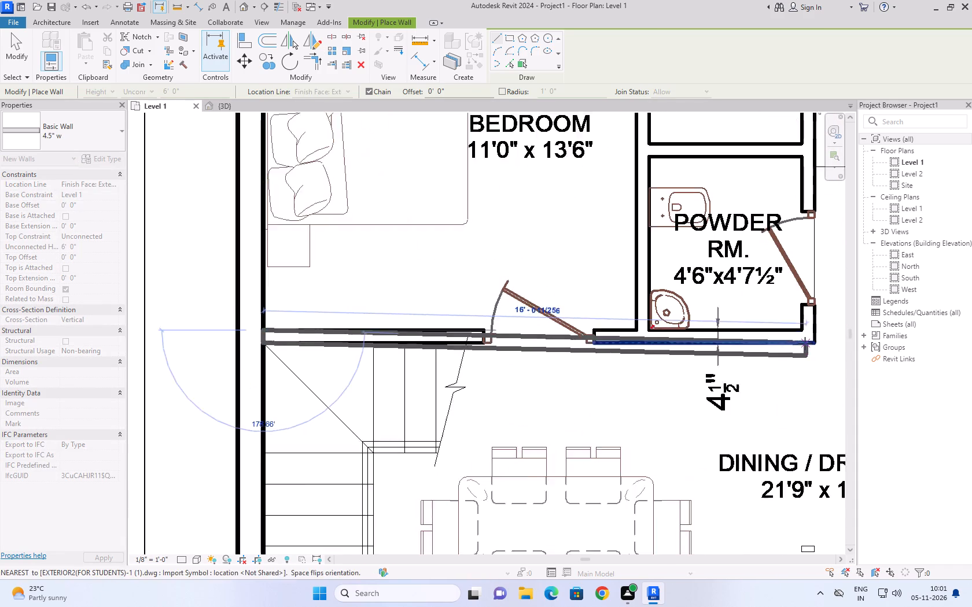
scroll(805, 343, up, 1)
middle_drag(787, 345, 603, 404)
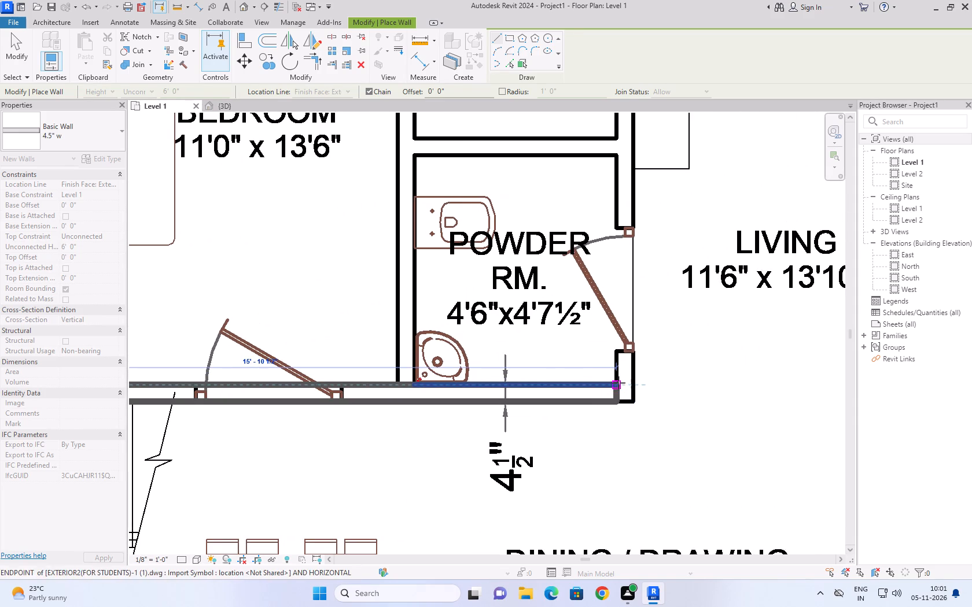
click(618, 383)
Continue the 4.5" wall along the living room side of the powder room and toilet to the rear exterior wall.
middle_drag(605, 273, 590, 527)
scroll(590, 527, down, 5)
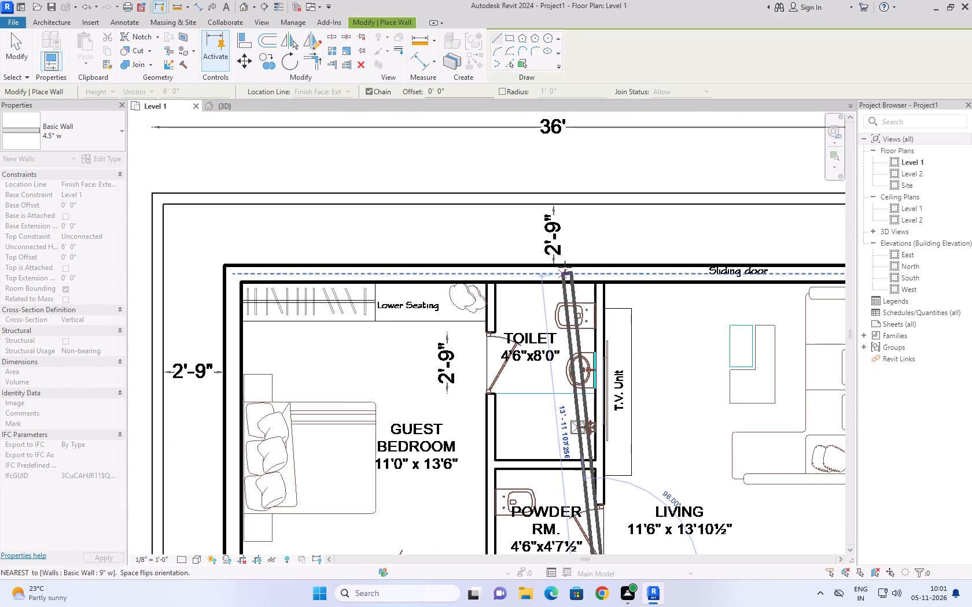
scroll(587, 286, up, 8)
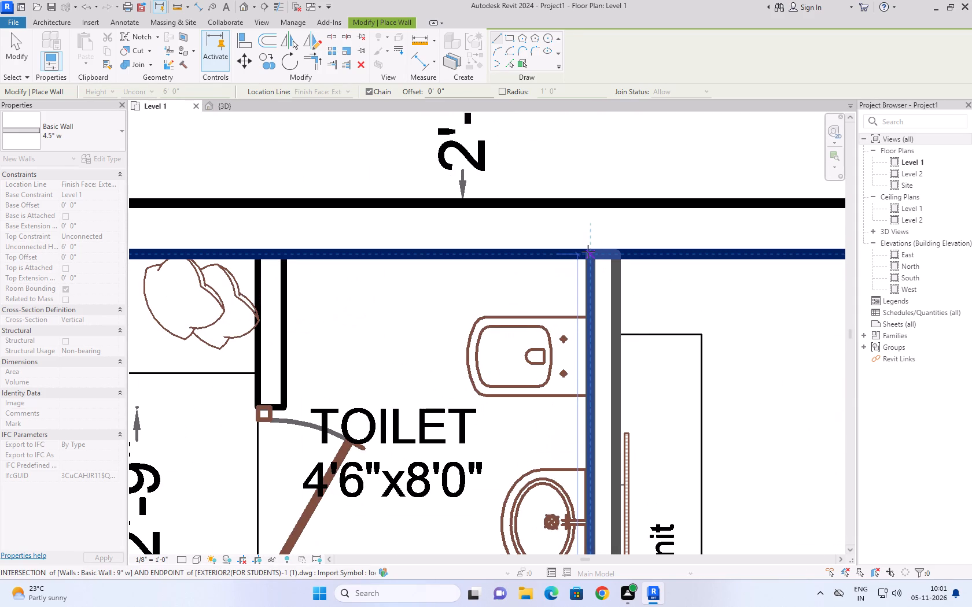
click(588, 256)
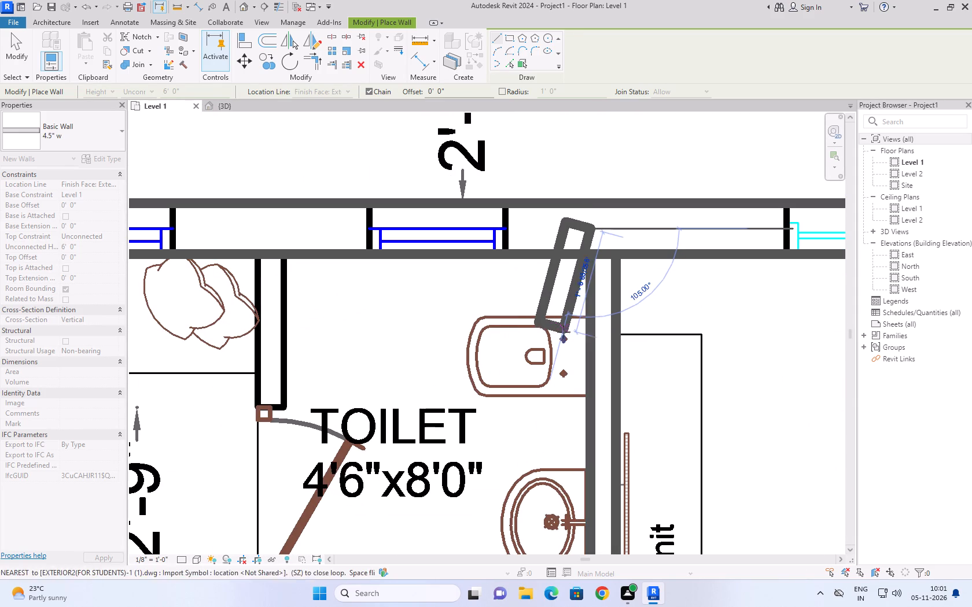
key(Escape)
Draw a 4.5" wall along the guest bedroom side of the powder room and toilet, up to the rear exterior wall.
scroll(540, 328, down, 4)
middle_drag(466, 388, 564, 160)
scroll(577, 216, down, 4)
scroll(540, 415, up, 4)
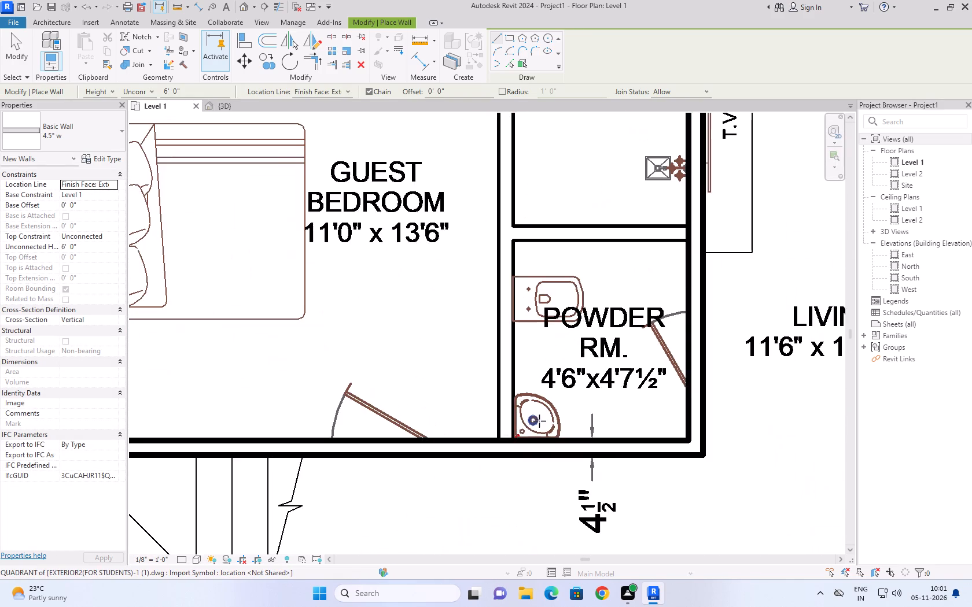
scroll(496, 437, up, 11)
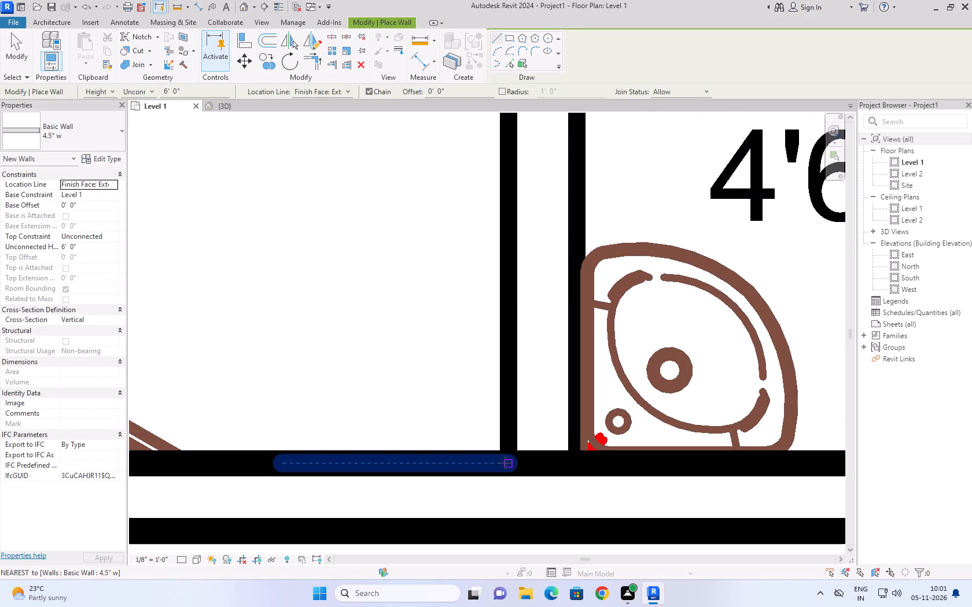
click(505, 462)
scroll(513, 271, down, 3)
middle_drag(513, 271, 502, 410)
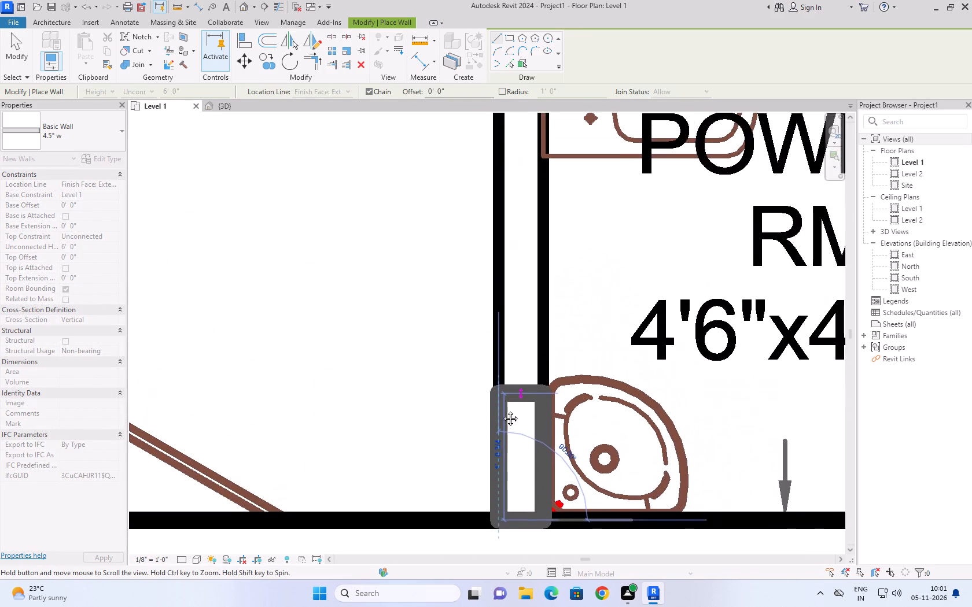
middle_drag(502, 410, 506, 476)
scroll(506, 479, down, 1)
scroll(534, 356, down, 5)
scroll(511, 216, down, 3)
middle_drag(511, 216, 525, 374)
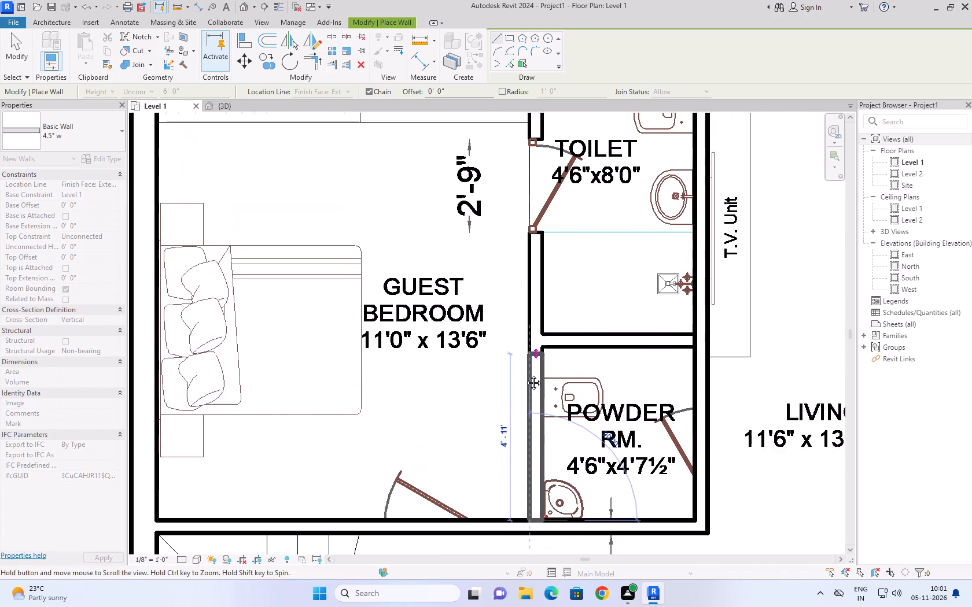
middle_drag(525, 374, 514, 470)
scroll(532, 177, up, 8)
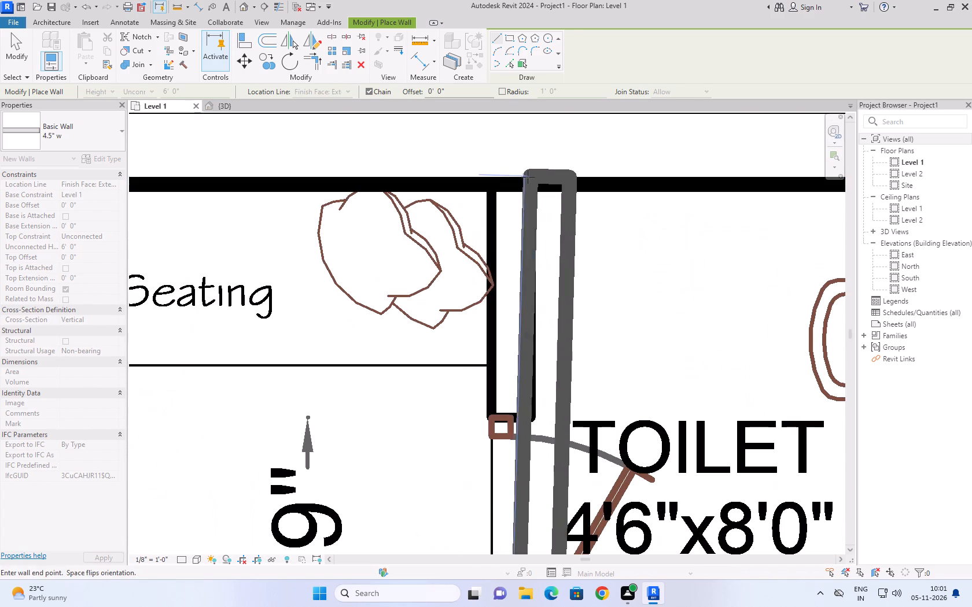
click(494, 186)
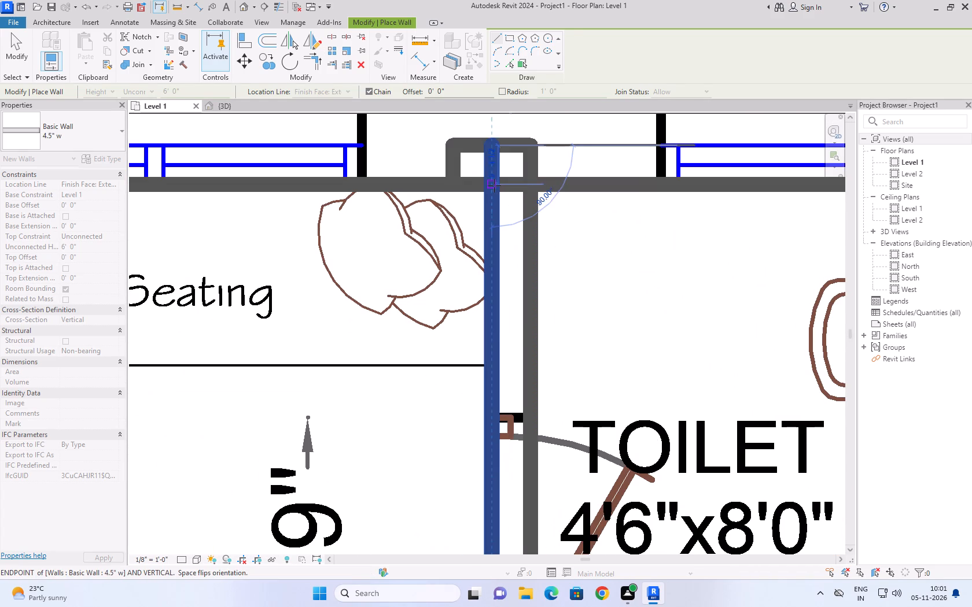
key(Escape)
Draw a 4.5" wall between the toilet and the powder room, from the guest bedroom wall to the living room wall.
scroll(448, 243, down, 6)
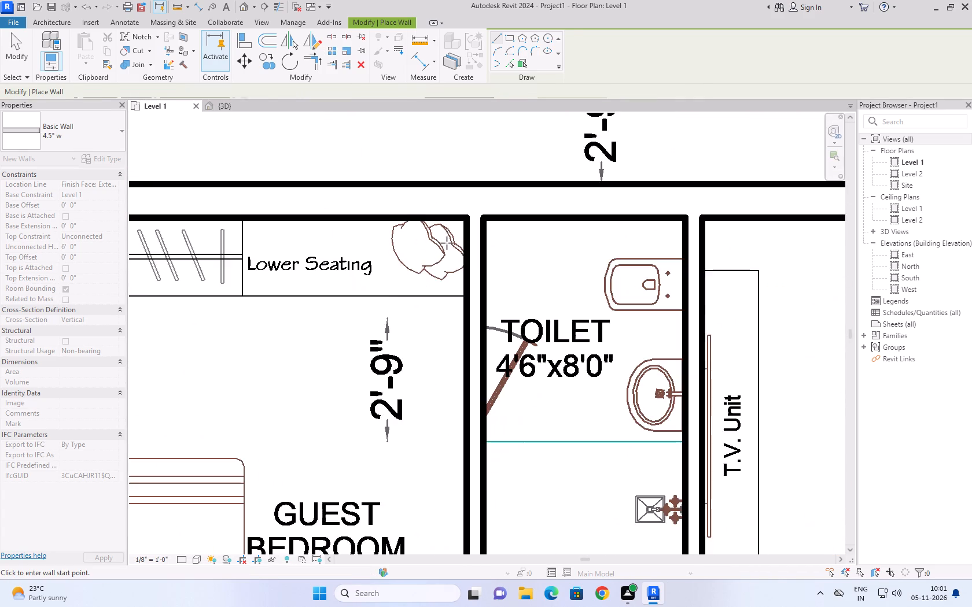
scroll(447, 243, down, 3)
middle_drag(502, 435, 520, 287)
scroll(520, 287, up, 4)
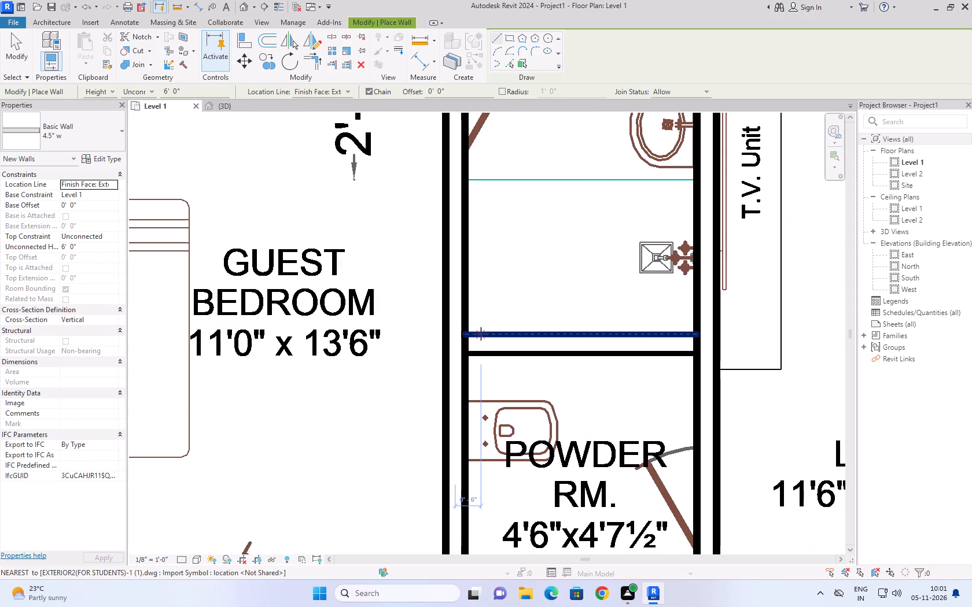
click(466, 338)
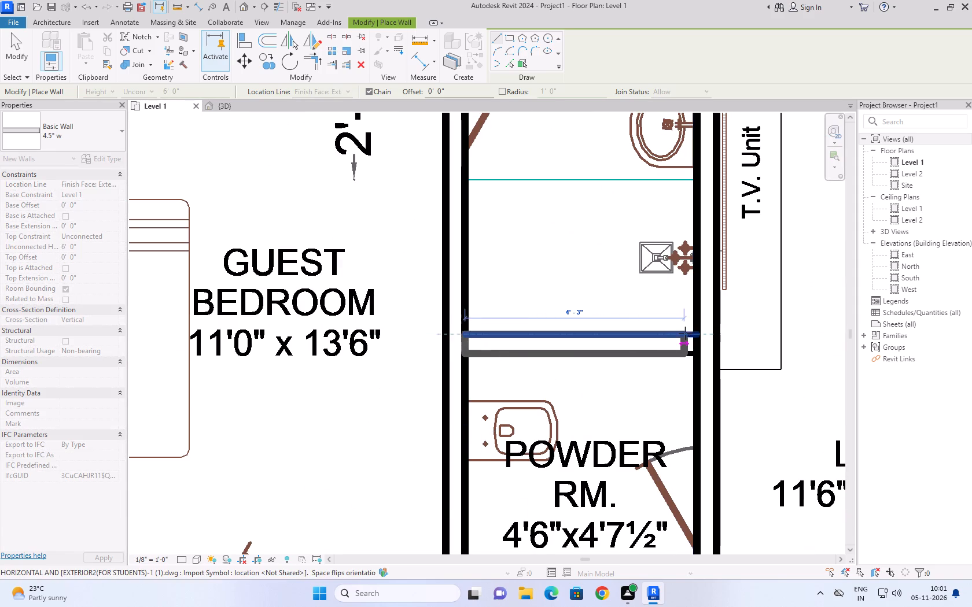
click(694, 331)
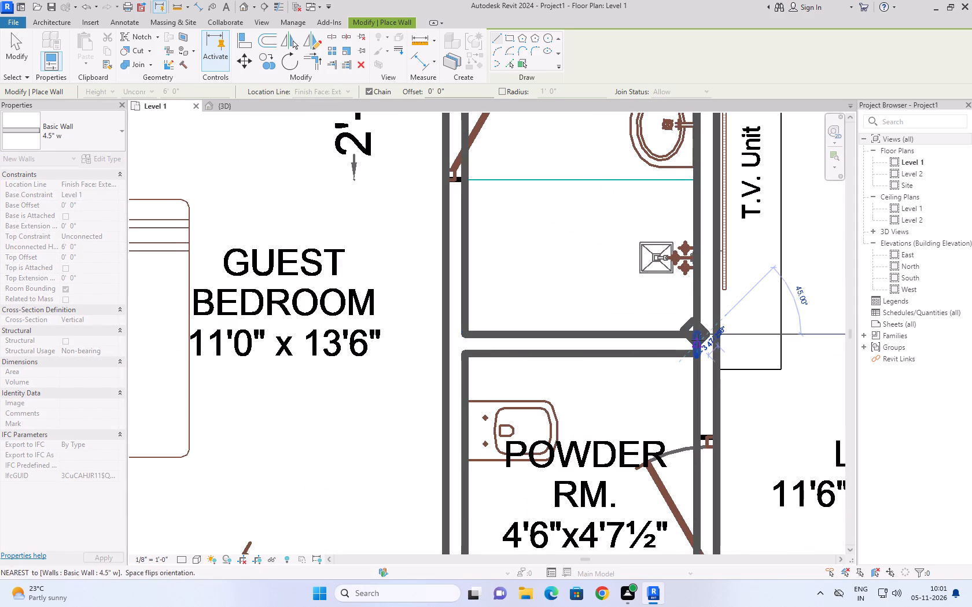
key(Escape)
Check the ground floor plan from the guest bedroom to the kitchen for untraced walls, and end wall placement.
scroll(640, 341, down, 5)
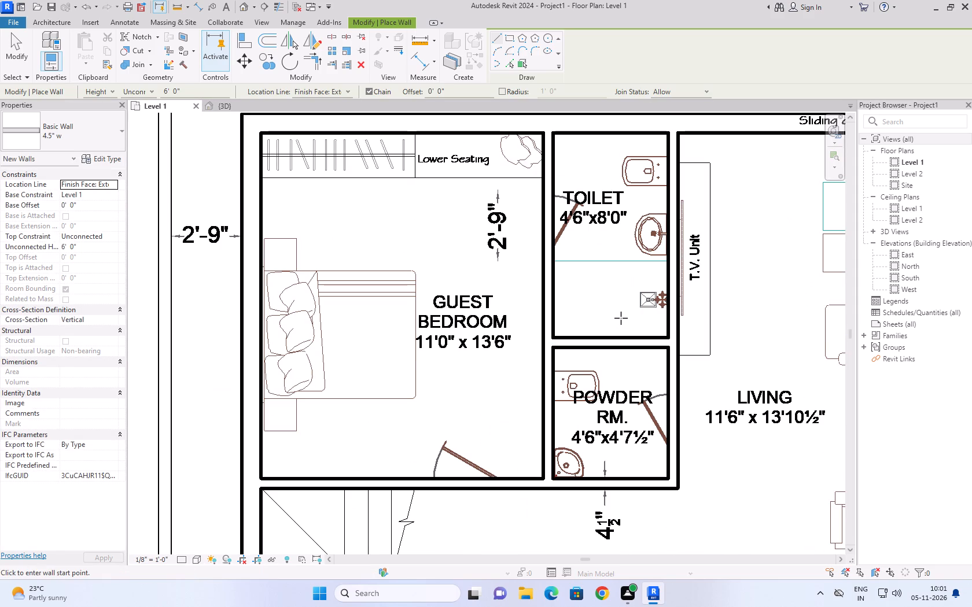
scroll(475, 232, down, 3)
scroll(474, 229, up, 3)
scroll(474, 228, down, 2)
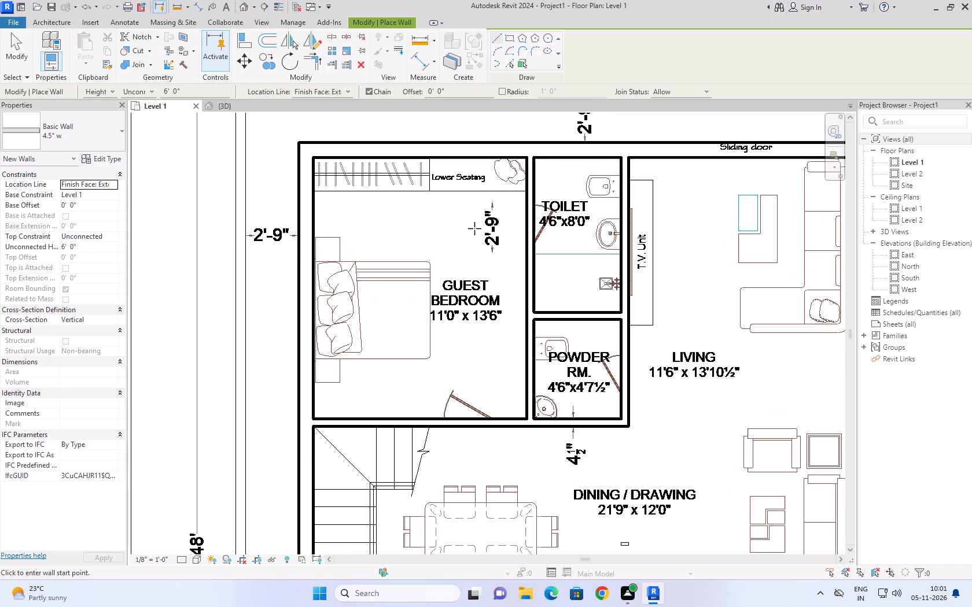
middle_drag(473, 228, 411, 201)
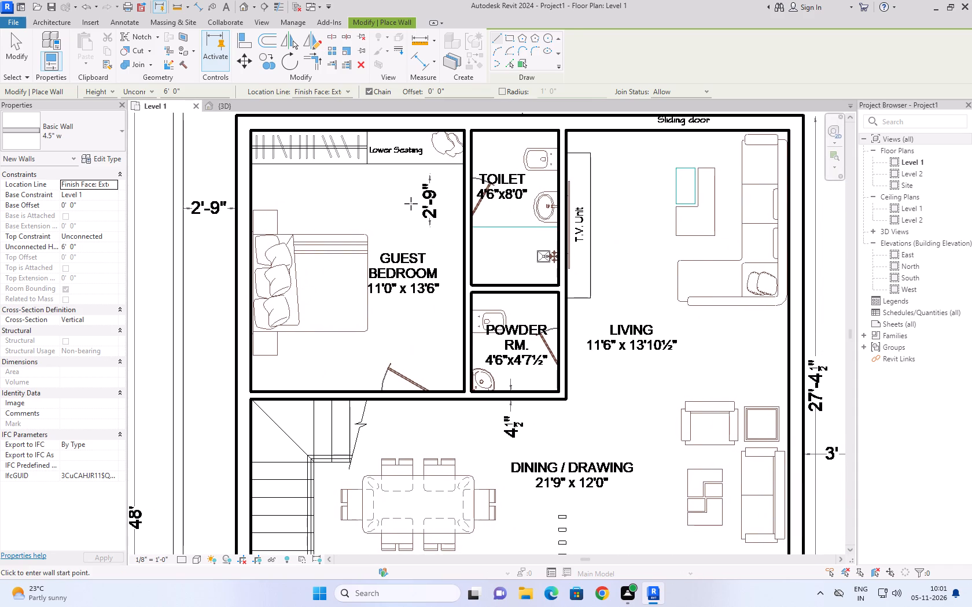
scroll(411, 203, down, 2)
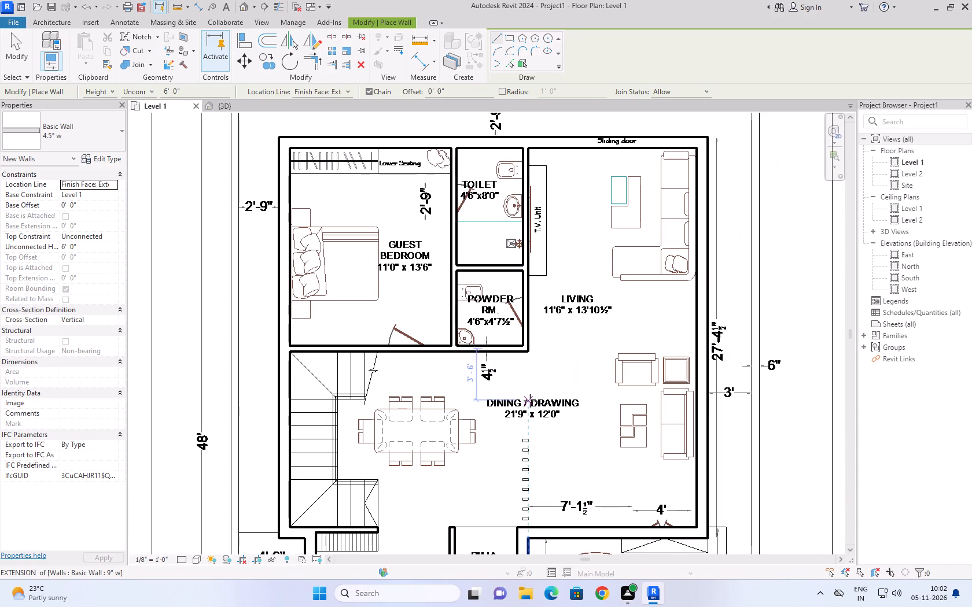
scroll(531, 400, down, 1)
middle_drag(531, 400, 551, 304)
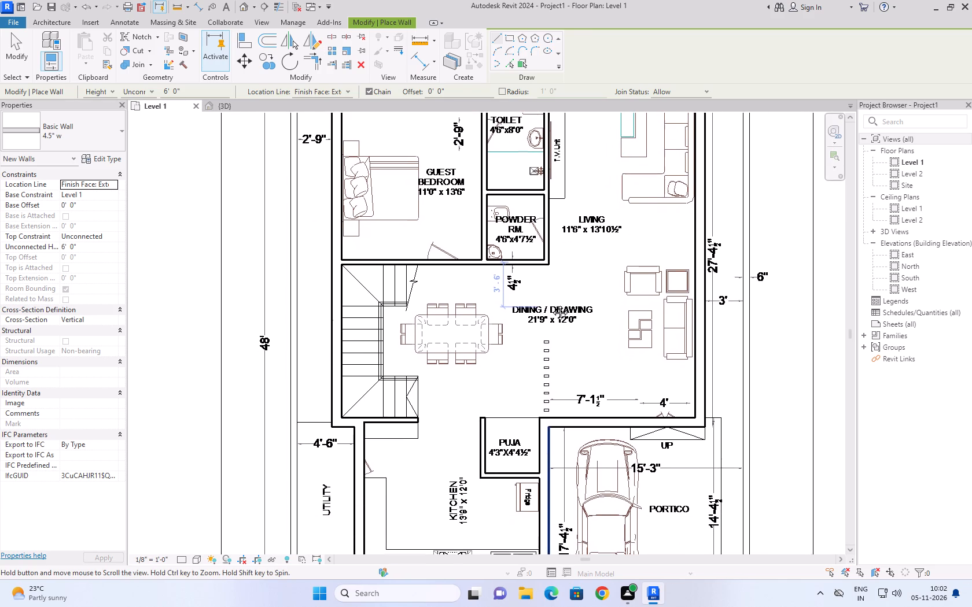
middle_drag(551, 304, 552, 298)
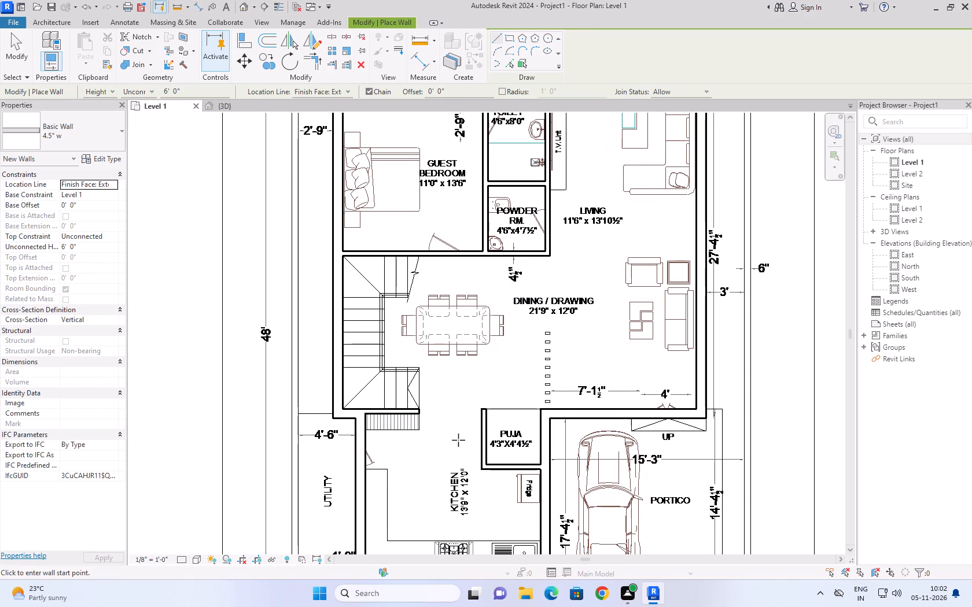
scroll(439, 453, up, 3)
scroll(437, 454, down, 2)
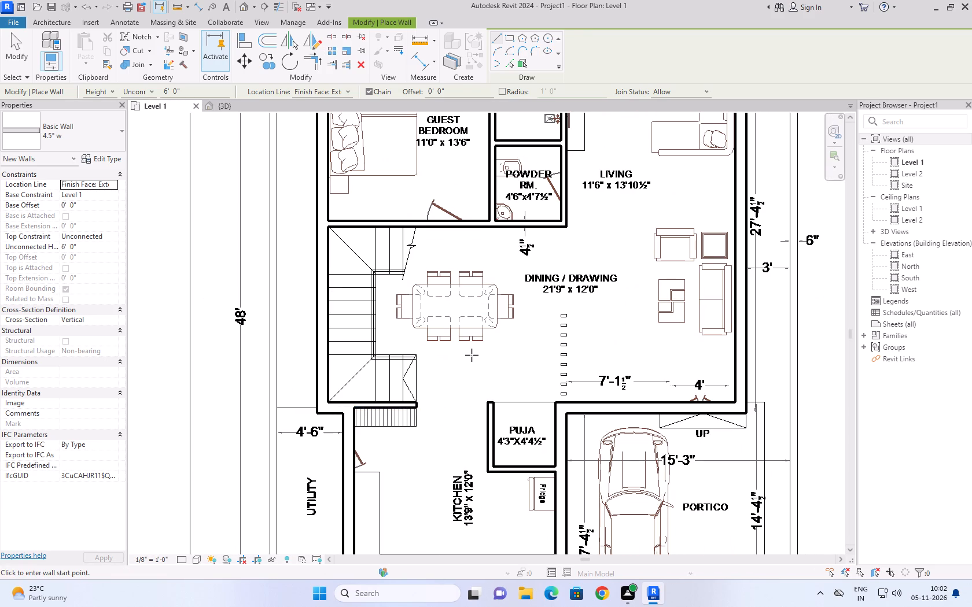
scroll(472, 355, down, 2)
middle_drag(433, 473, 414, 434)
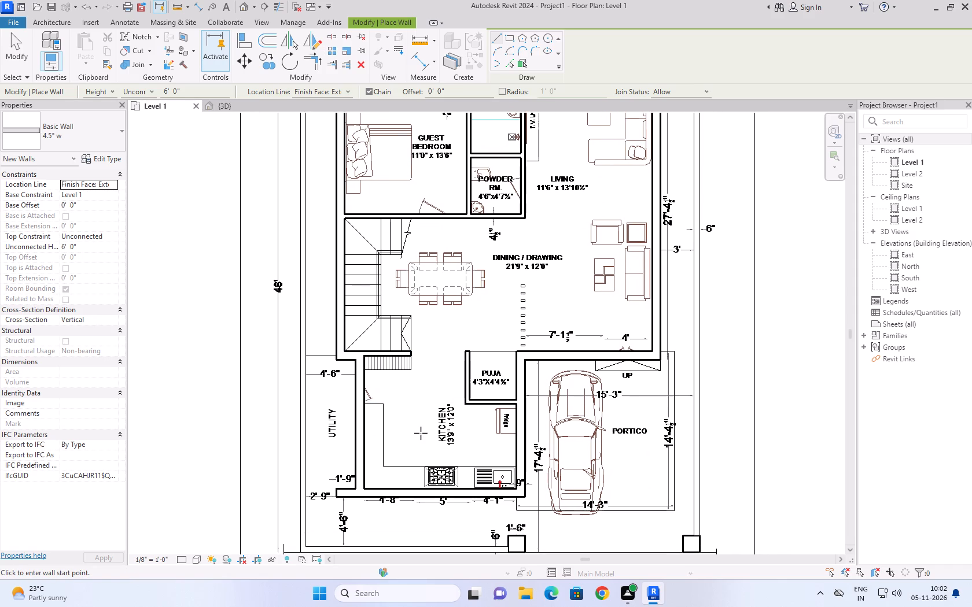
key(Escape)
key(Escape)
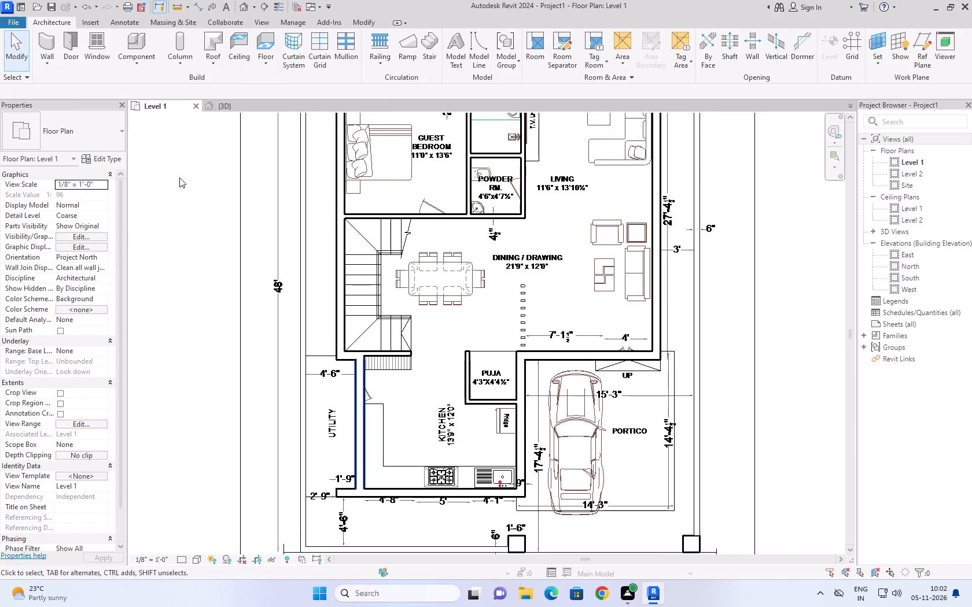
In the 3D view, set the unconnected height of all 9" and 4.5" house walls to 10'.
click(225, 105)
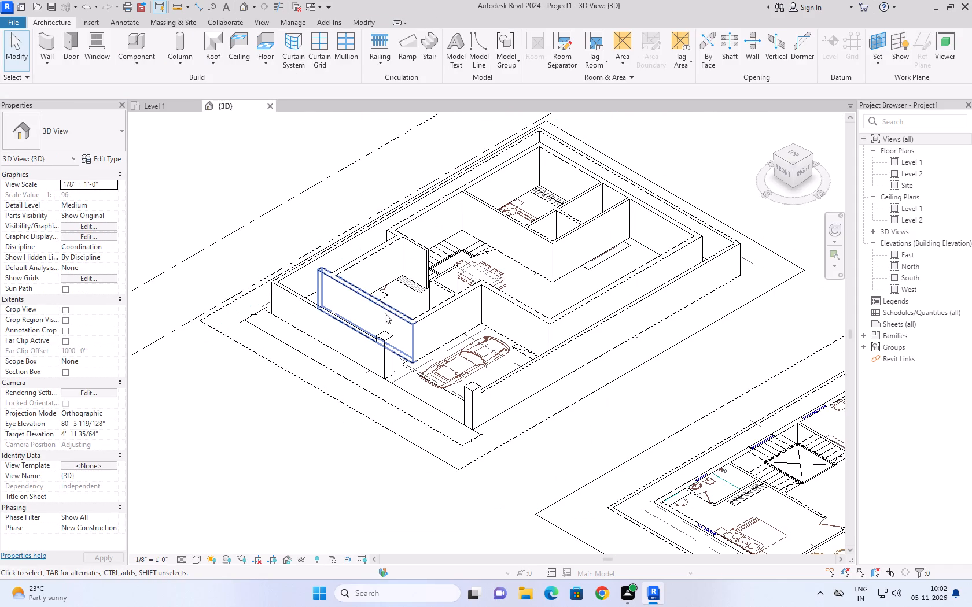
click(385, 313)
text(sa)
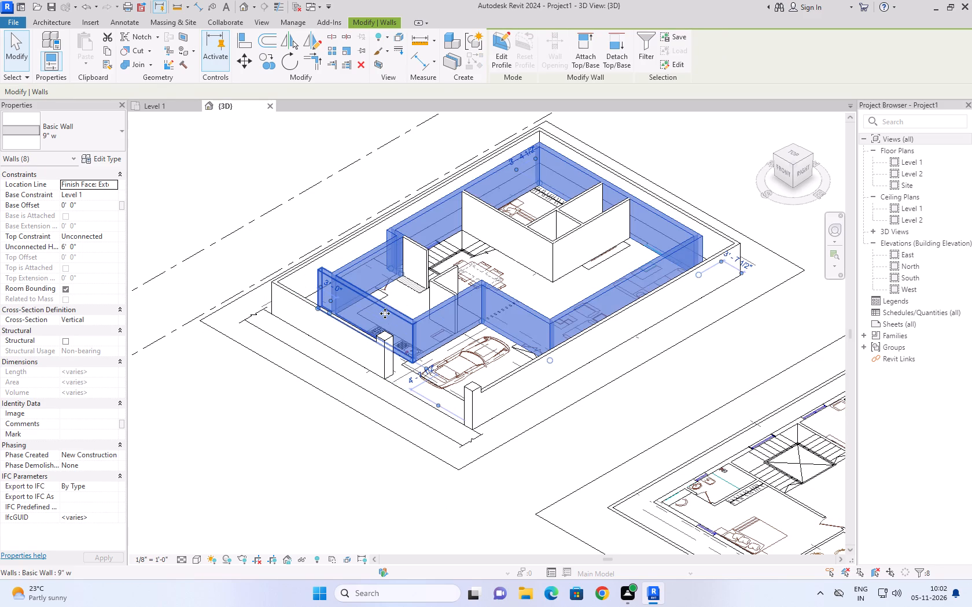
ctrl+click(423, 251)
text(sa)
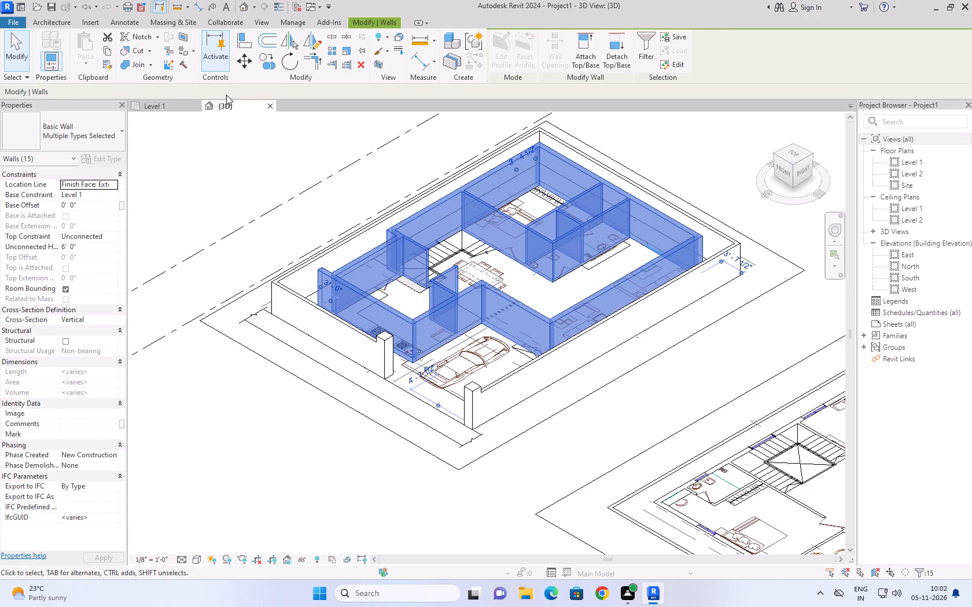
click(82, 245)
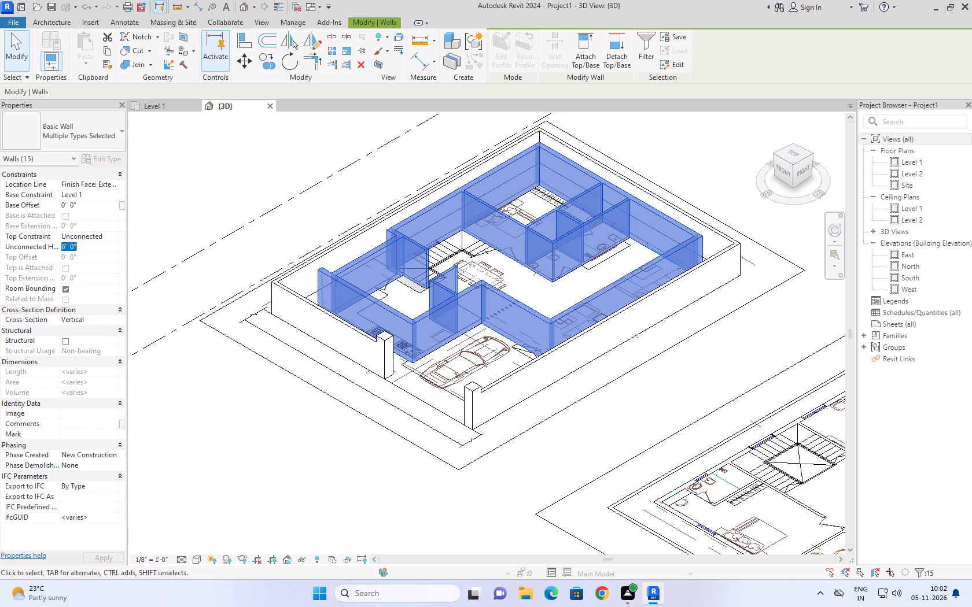
text(10')
key(Return)
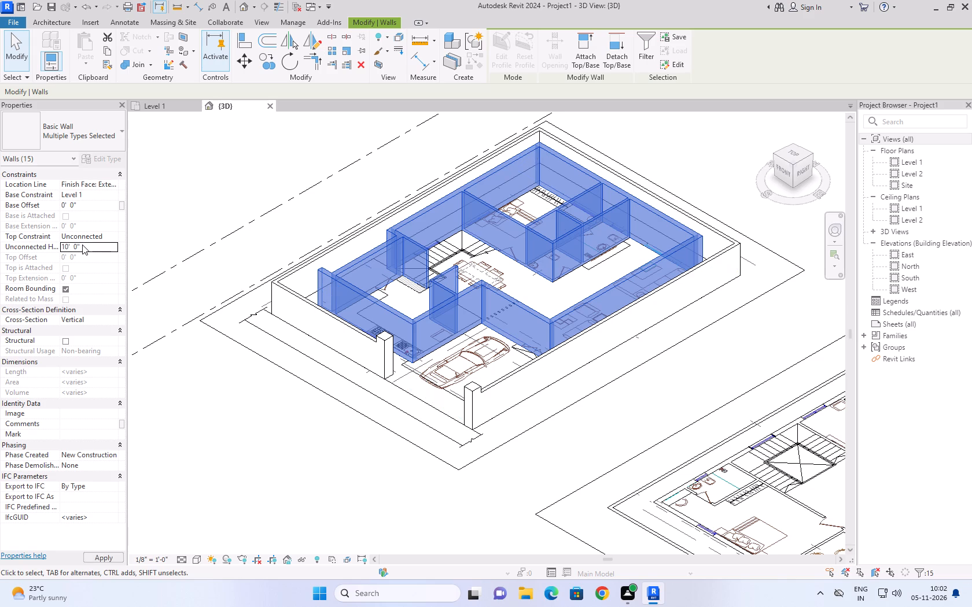
click(177, 172)
Examine the house walls in the 3D view, including the puja room walls.
middle_drag(250, 147, 242, 255)
scroll(246, 259, up, 1)
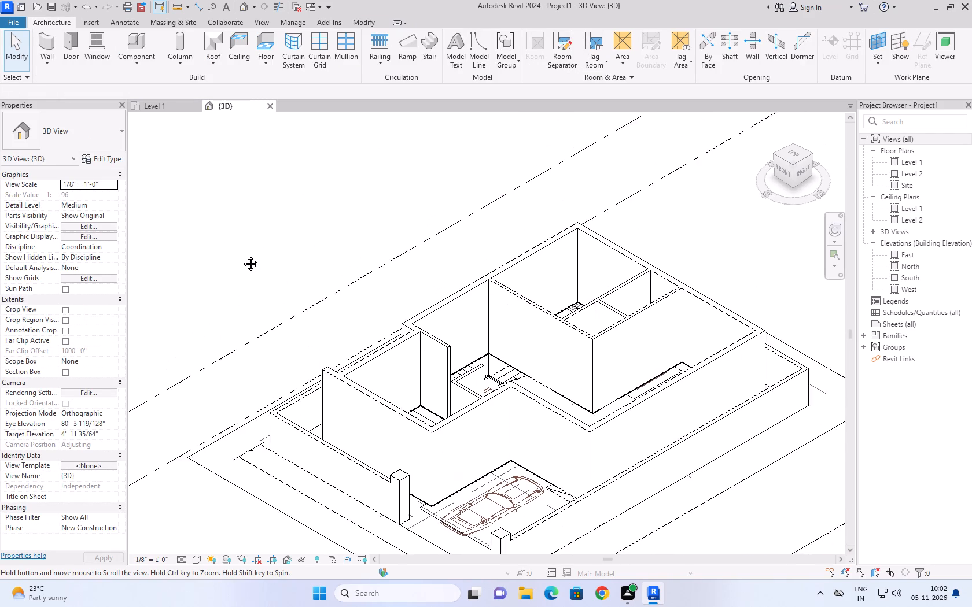
middle_drag(242, 255, 236, 242)
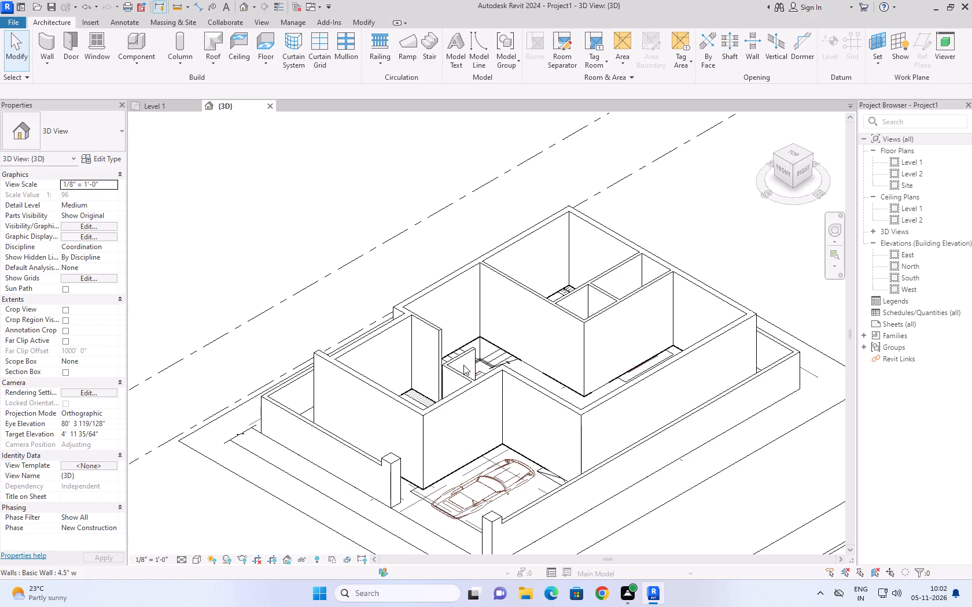
click(458, 370)
click(313, 258)
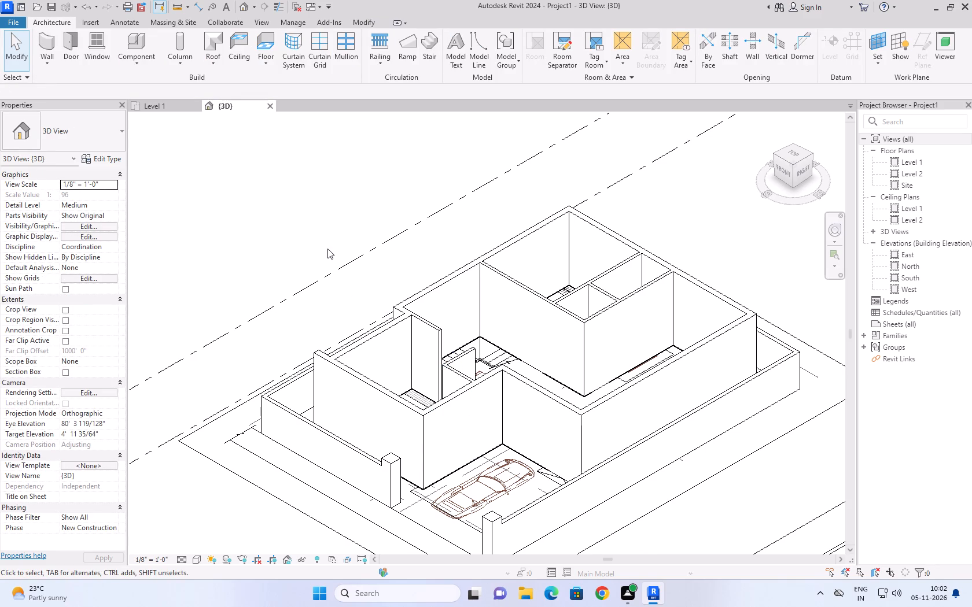
scroll(327, 249, down, 1)
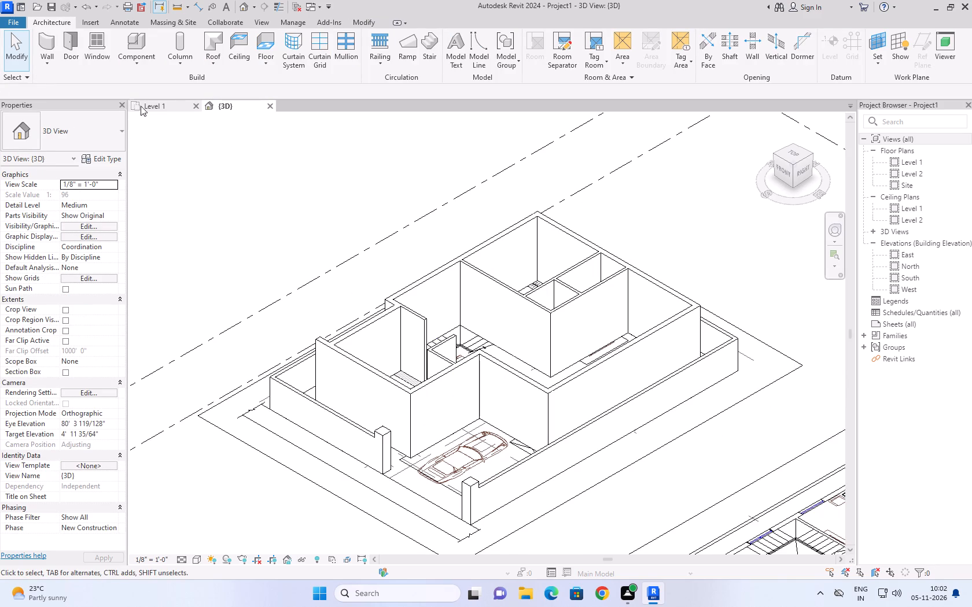
On the Level 1 plan, start a Roof by Footprint based on Level 2 and sketch a rectangle about 29'-3" by 39'-9" around the house.
click(151, 106)
scroll(216, 353, down, 2)
middle_drag(216, 353, 218, 353)
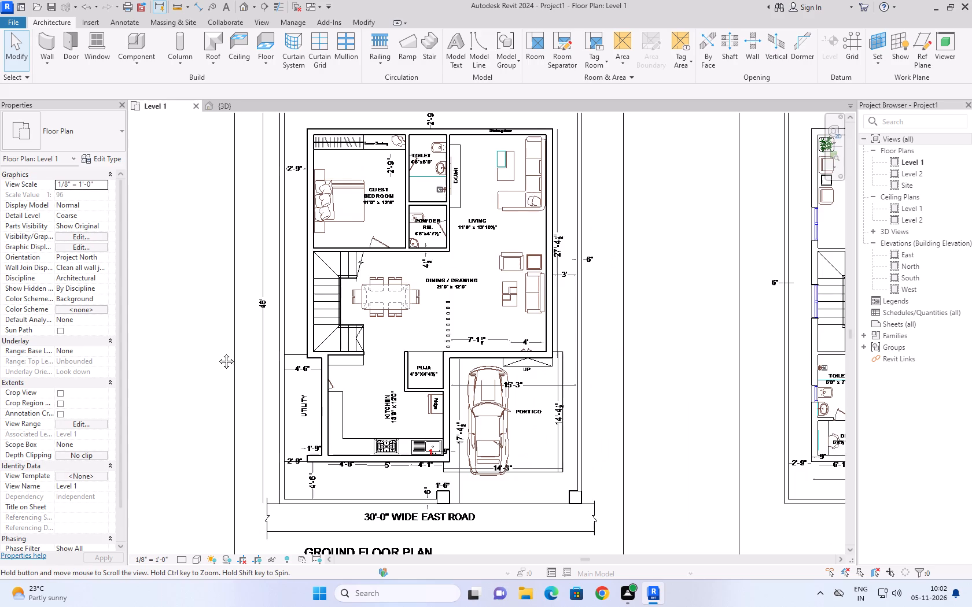
middle_drag(218, 353, 264, 406)
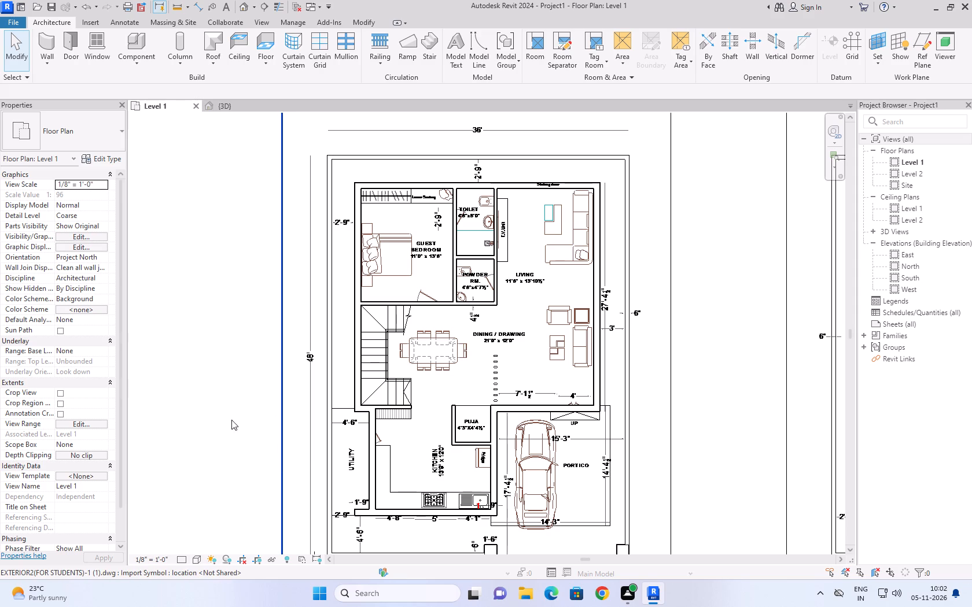
click(223, 65)
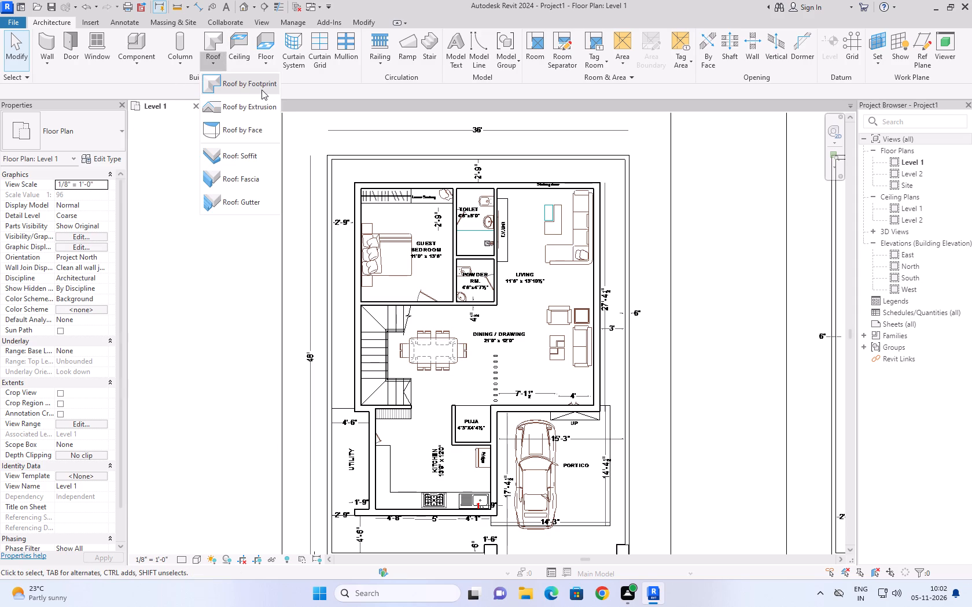
click(262, 90)
click(479, 323)
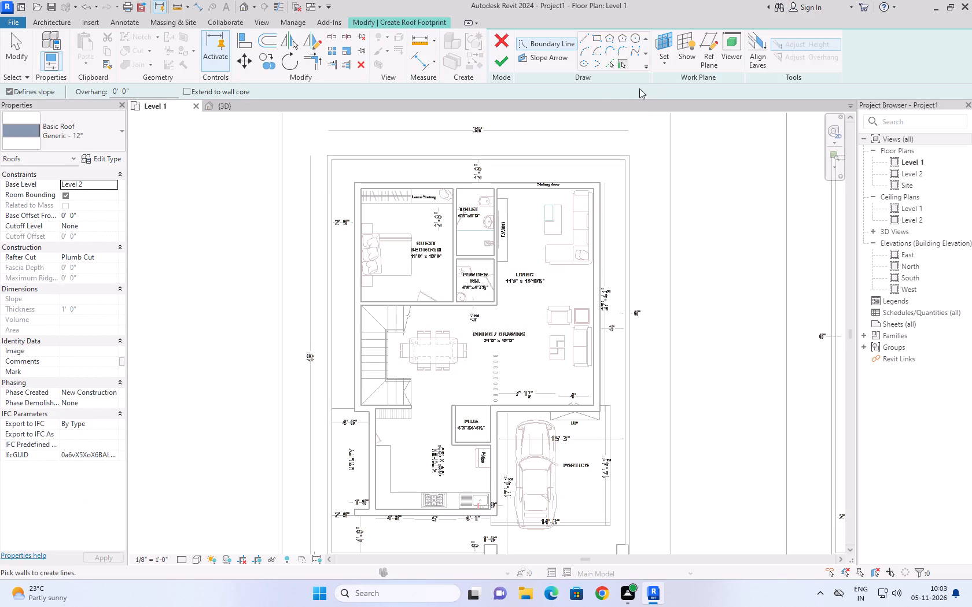
click(597, 39)
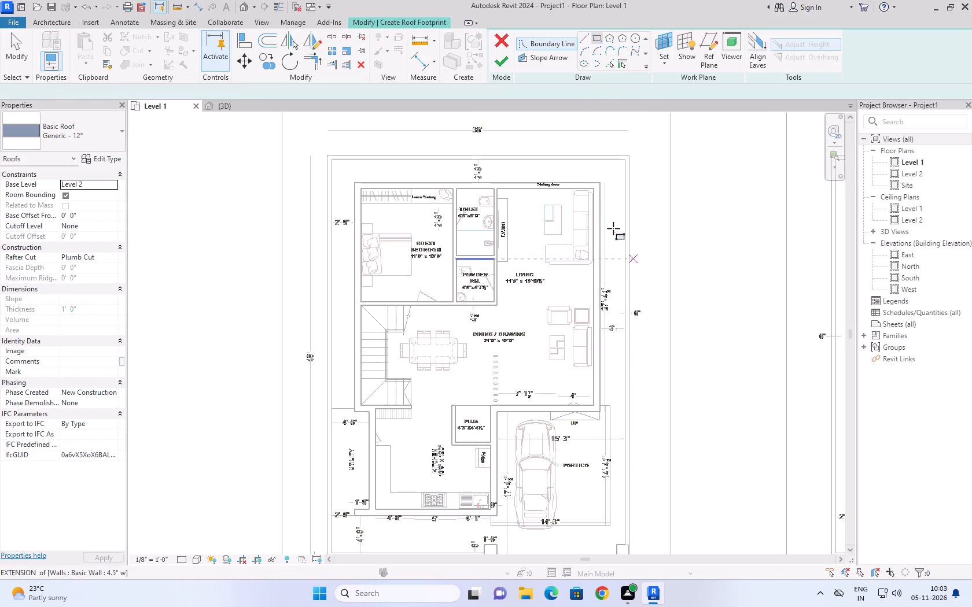
click(599, 182)
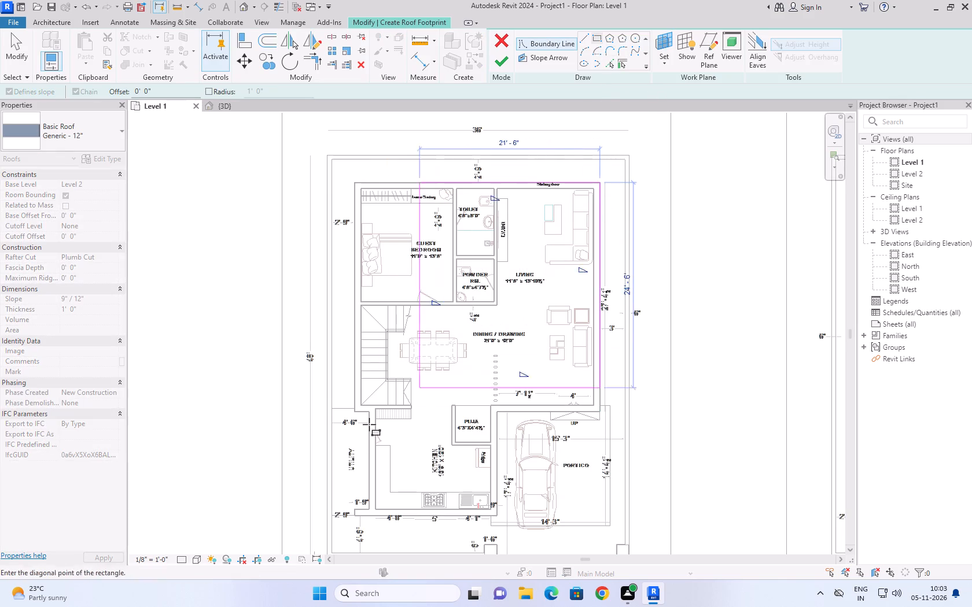
click(356, 516)
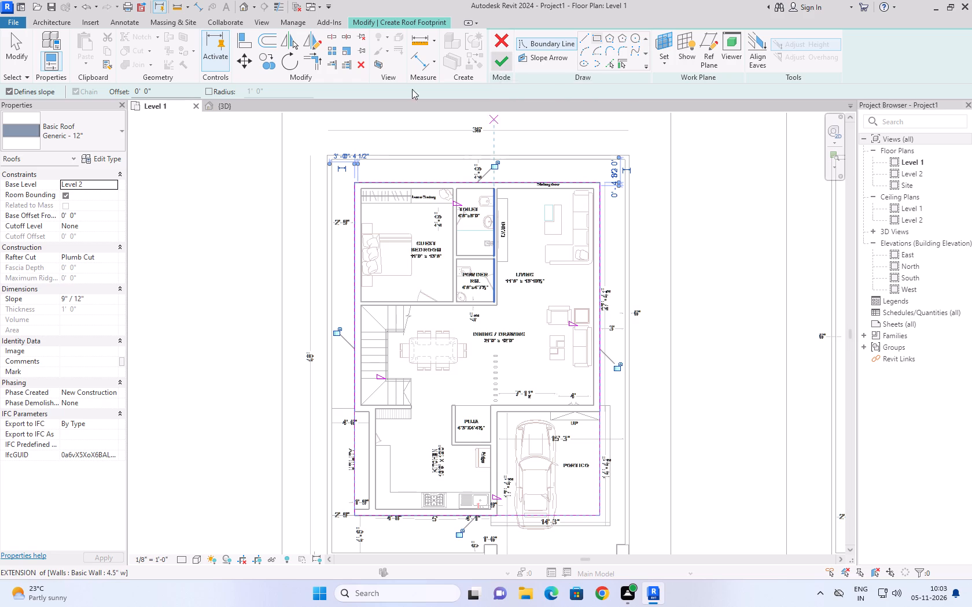
Turn off slope definition for new boundary lines and duplicate the Generic - 12" roof type as 6" slab.
click(8, 90)
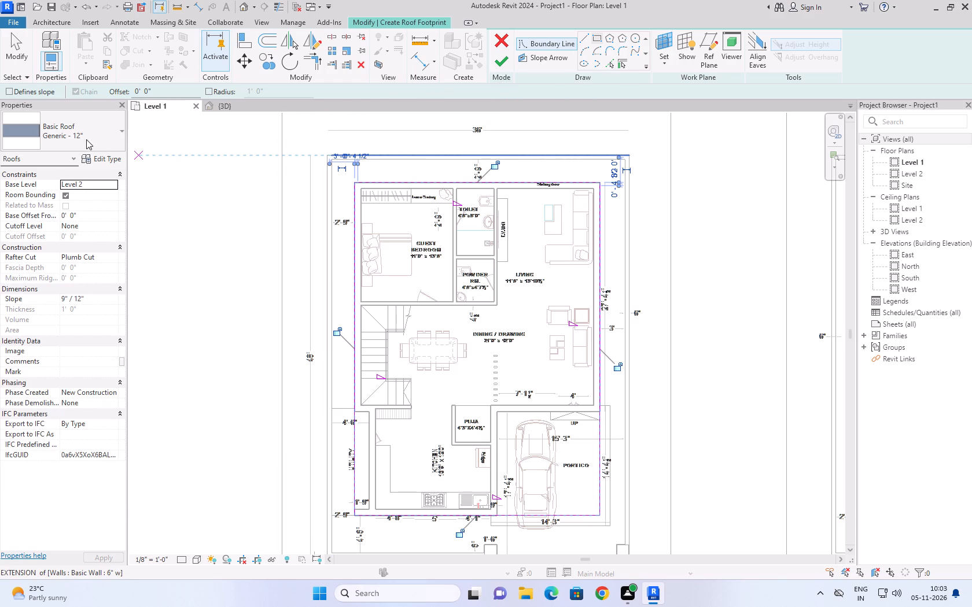
click(102, 159)
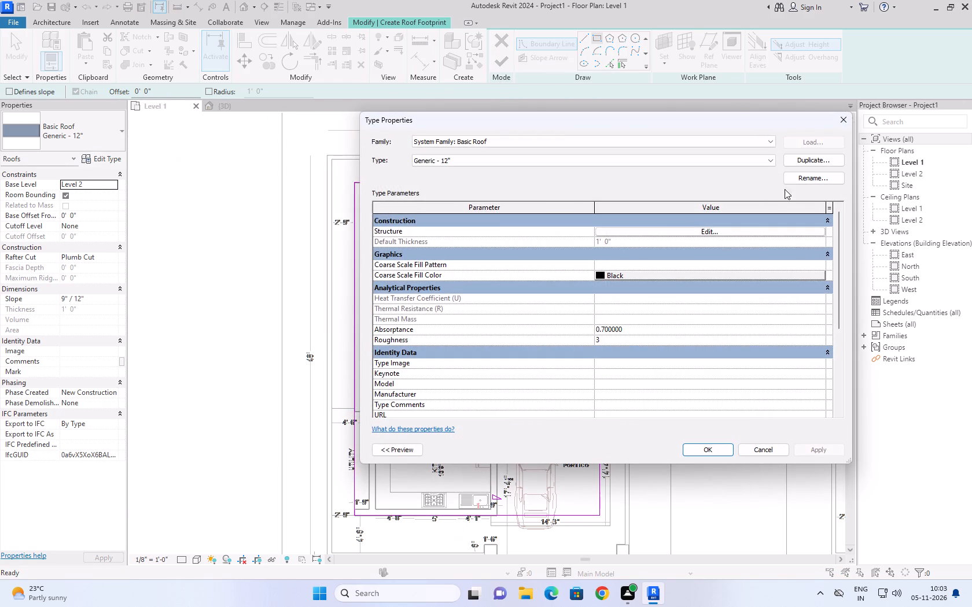
click(809, 161)
text(6" sla)
key(b)
key(Return)
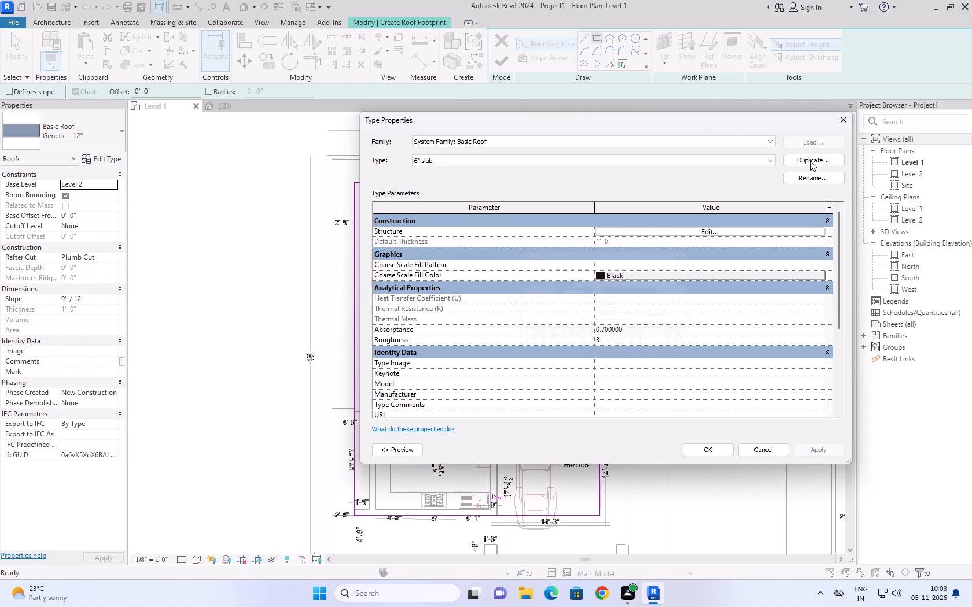
Set the structure layer thickness of the 6" slab roof type to 6" and apply the type to the roof.
click(752, 230)
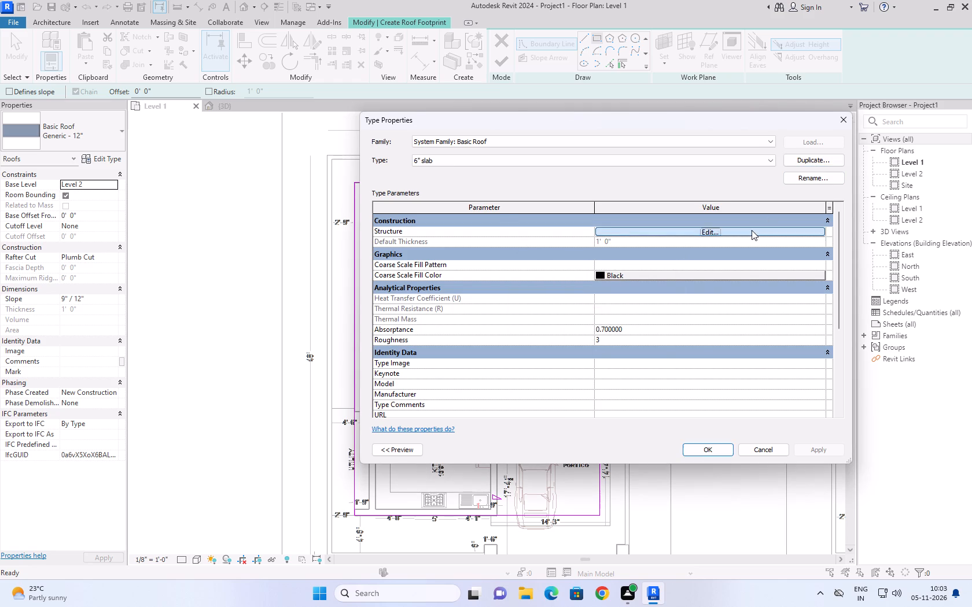
click(640, 232)
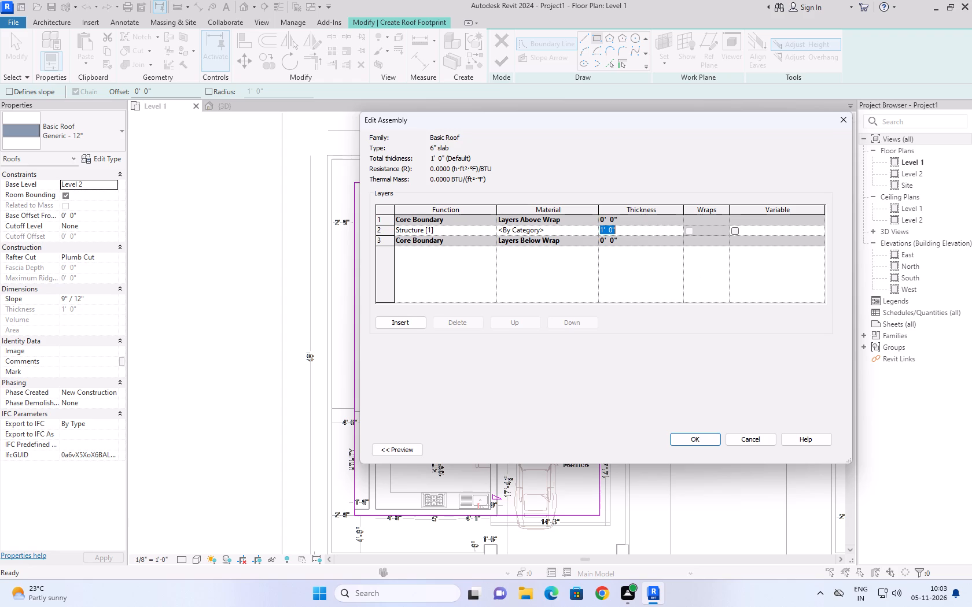
key(6)
key(shift+quotedbl)
key(Return)
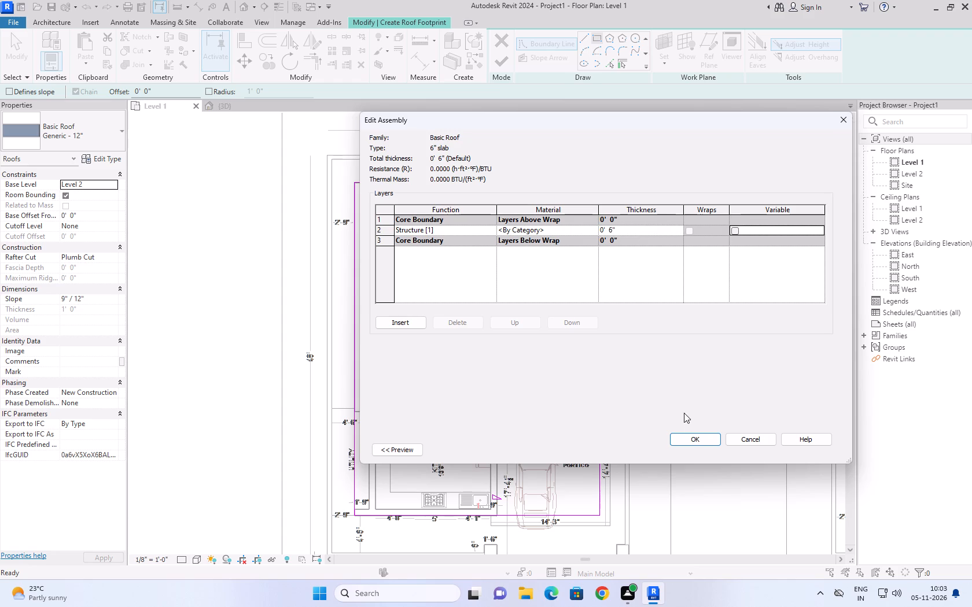
click(690, 442)
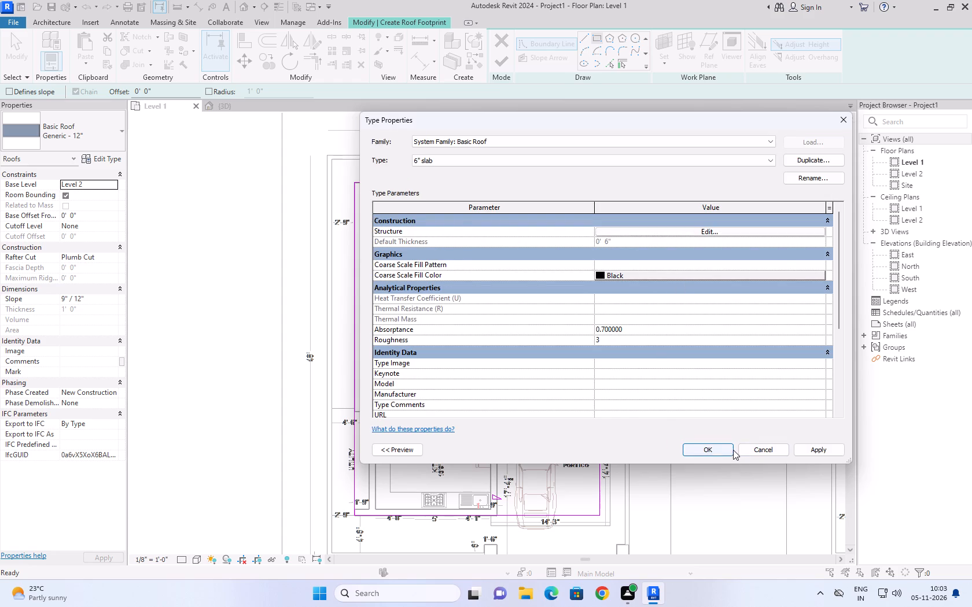
click(733, 450)
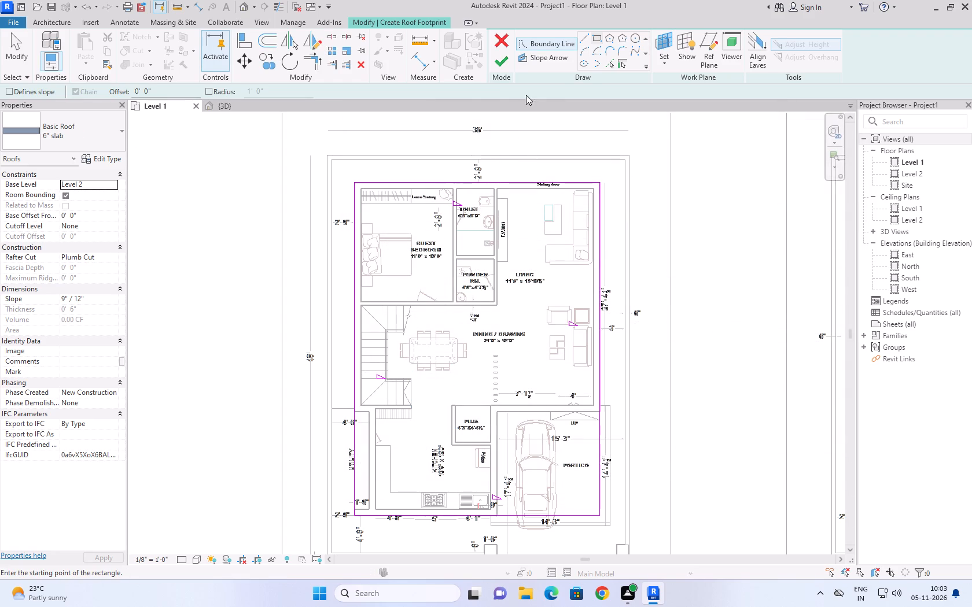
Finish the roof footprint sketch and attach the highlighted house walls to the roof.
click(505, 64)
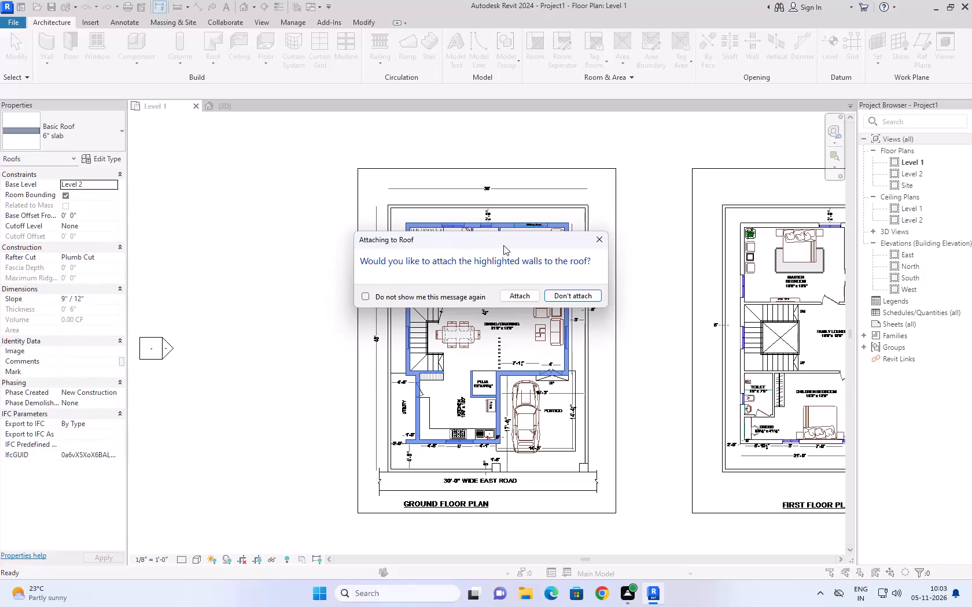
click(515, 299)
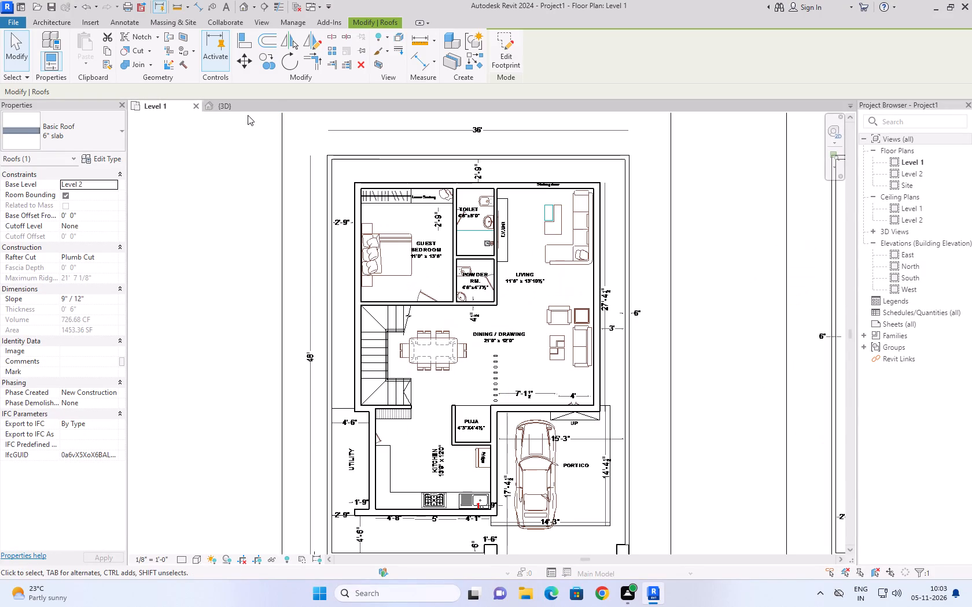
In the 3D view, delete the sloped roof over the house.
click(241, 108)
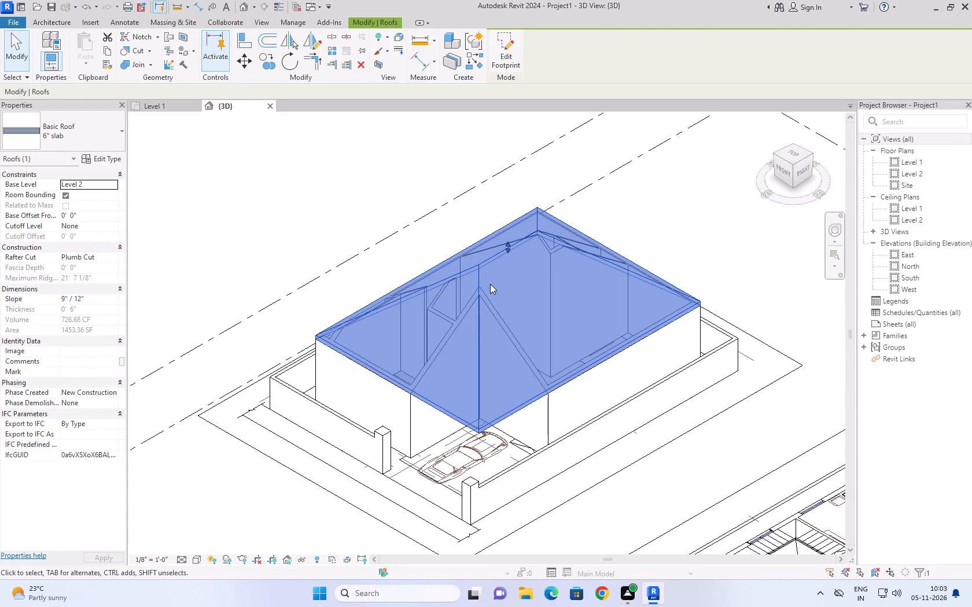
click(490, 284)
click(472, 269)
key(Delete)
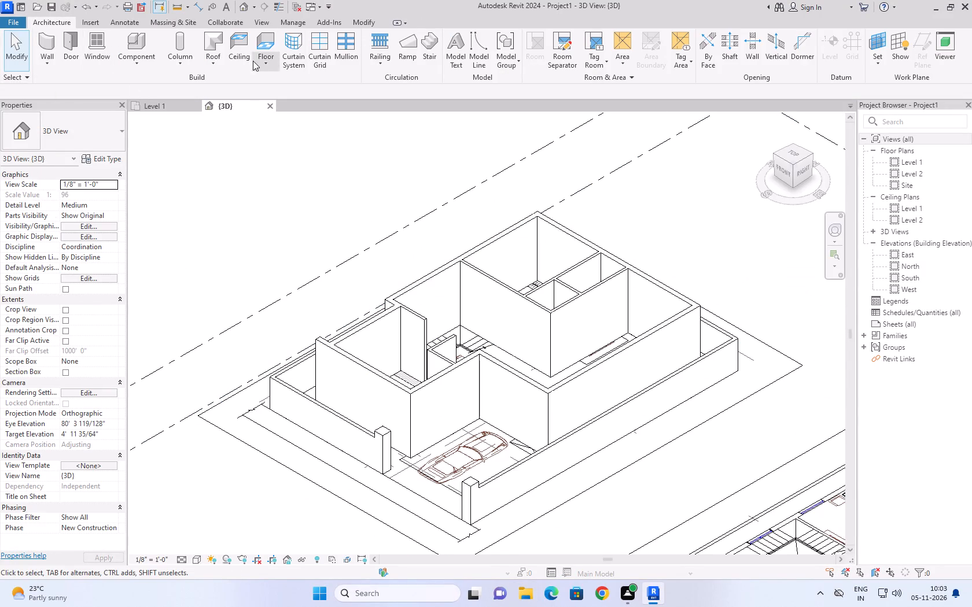
In the 3D view, create a slopeless 6" slab footprint roof on Level 2, about 29'-3" by 39'-9", over the house and attach the walls.
click(215, 66)
click(229, 92)
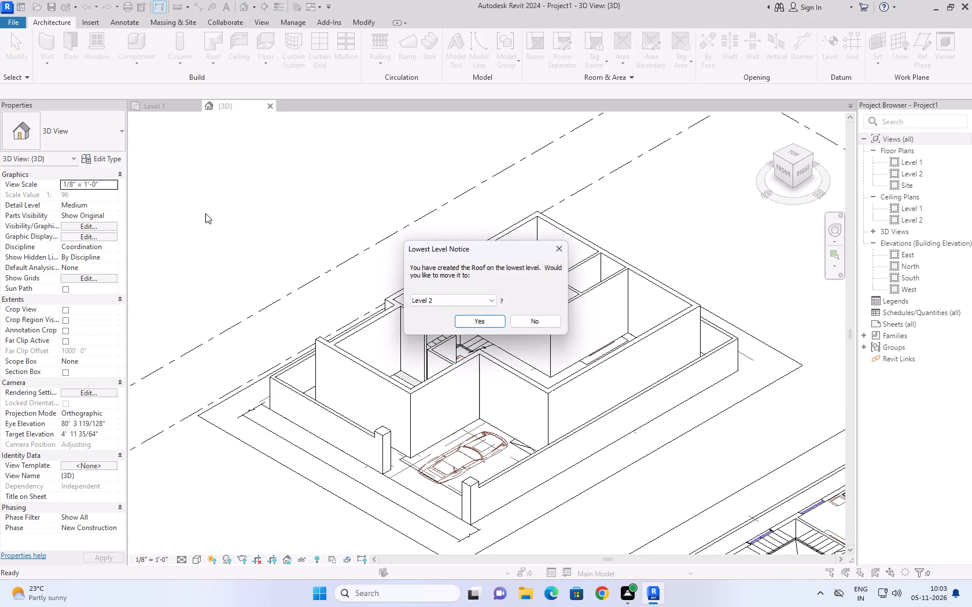
click(467, 320)
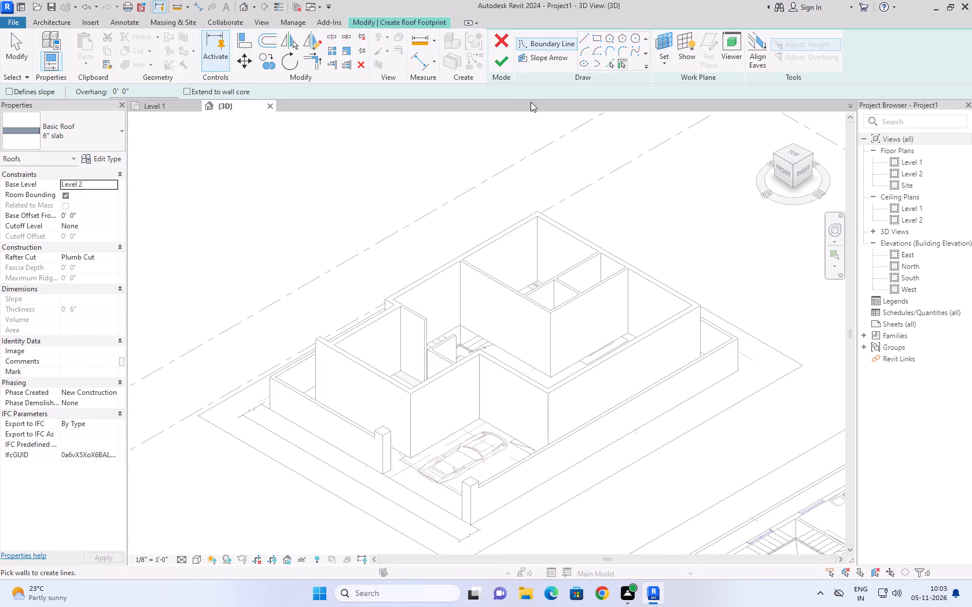
click(597, 36)
click(703, 306)
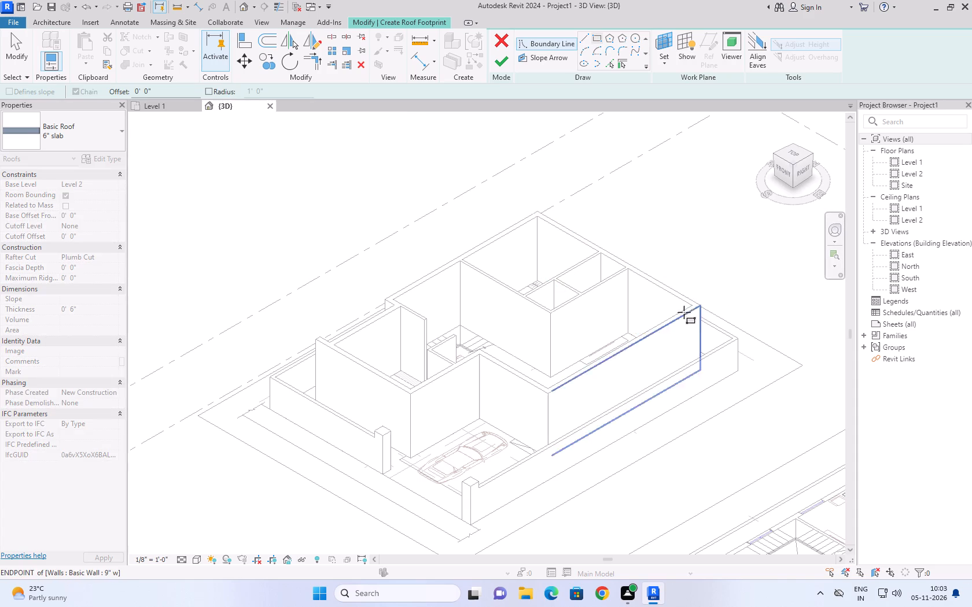
click(316, 340)
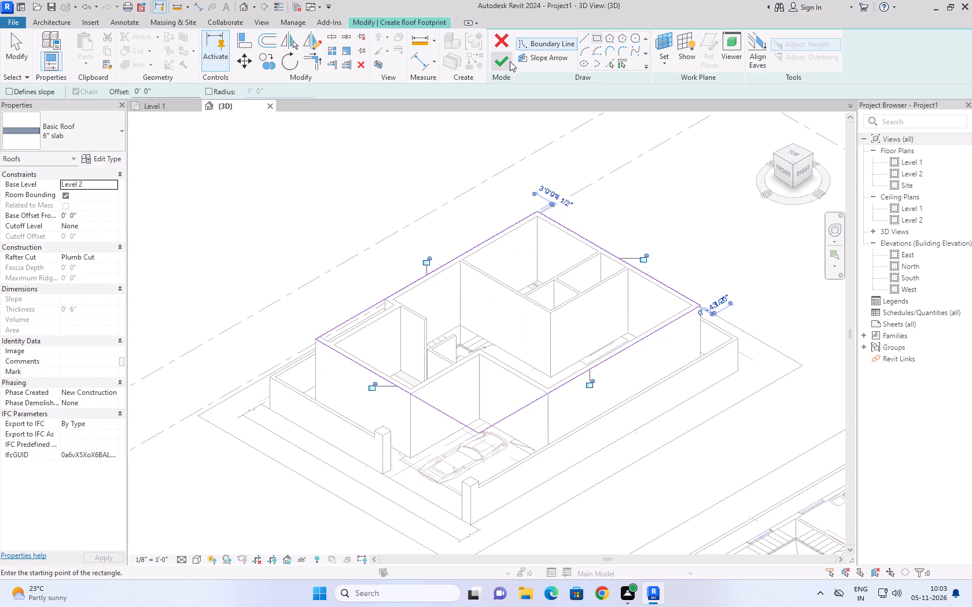
click(502, 60)
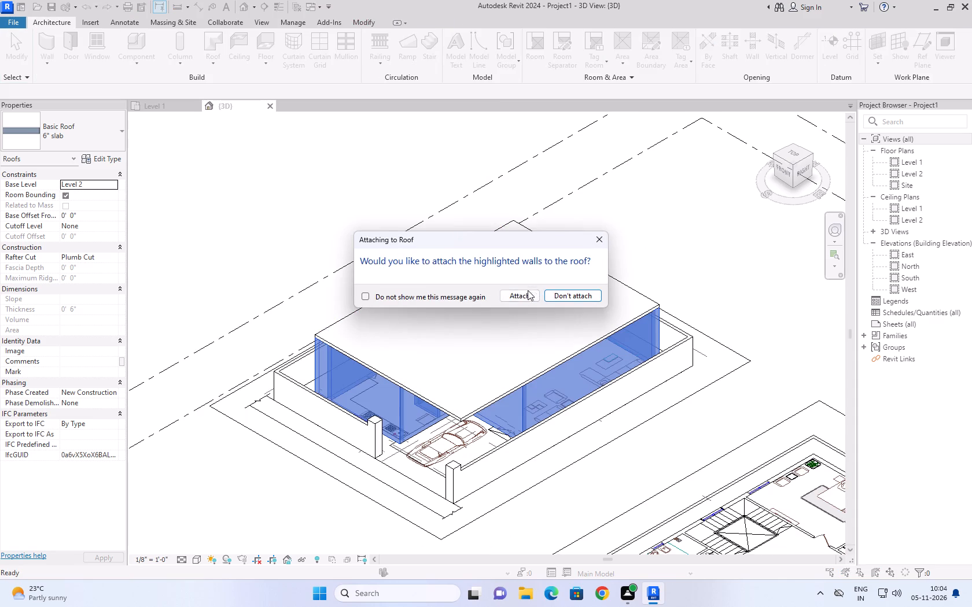
click(525, 294)
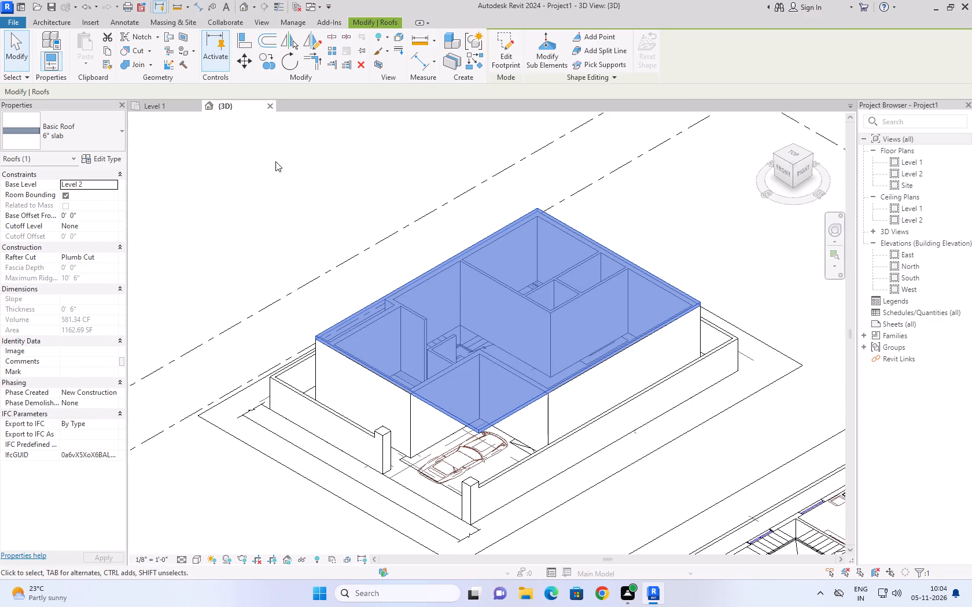
Set the 3D view's visual style to Textures.
click(291, 177)
scroll(532, 495, down, 1)
middle_drag(528, 491, 526, 467)
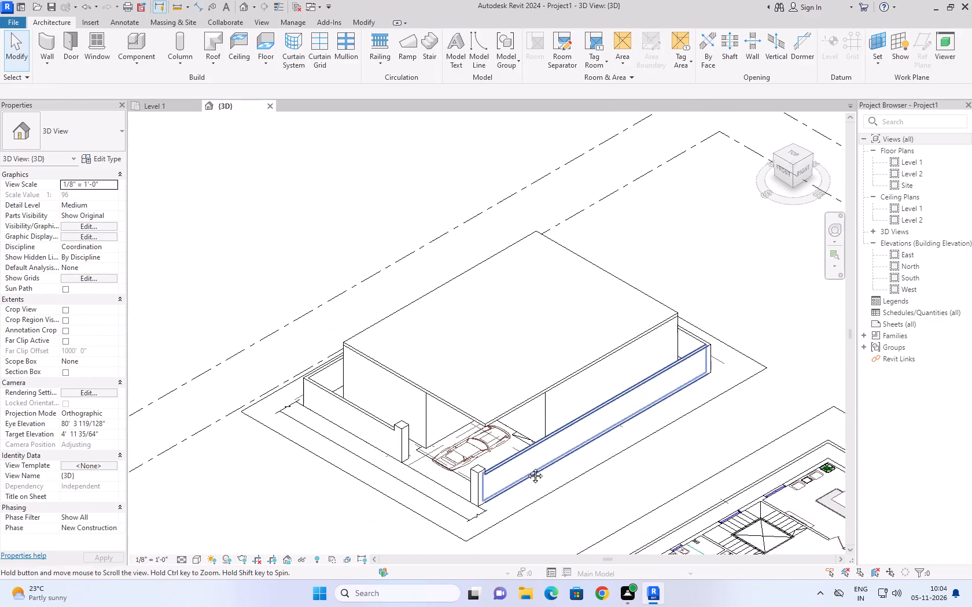
middle_drag(526, 467, 494, 395)
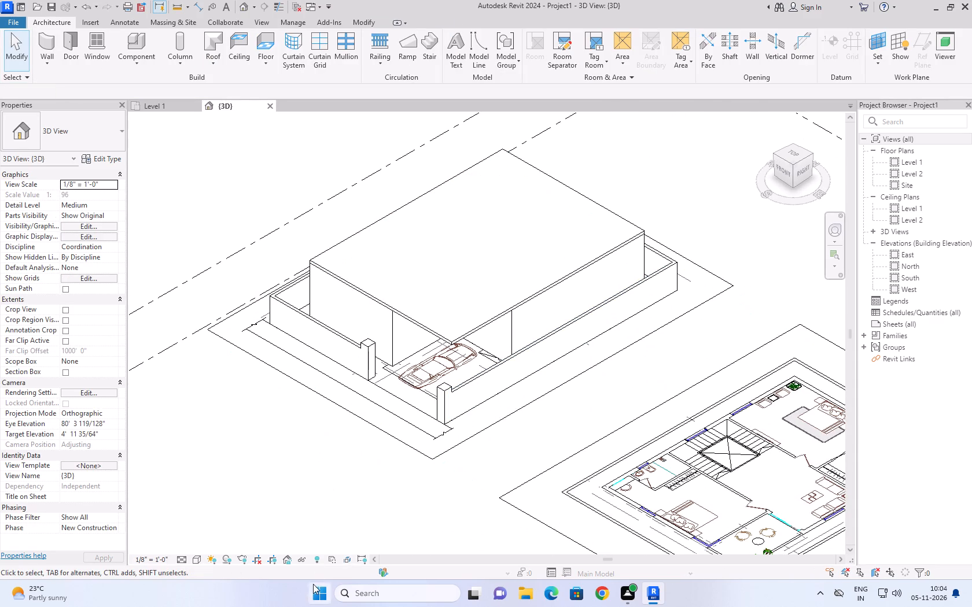
click(196, 558)
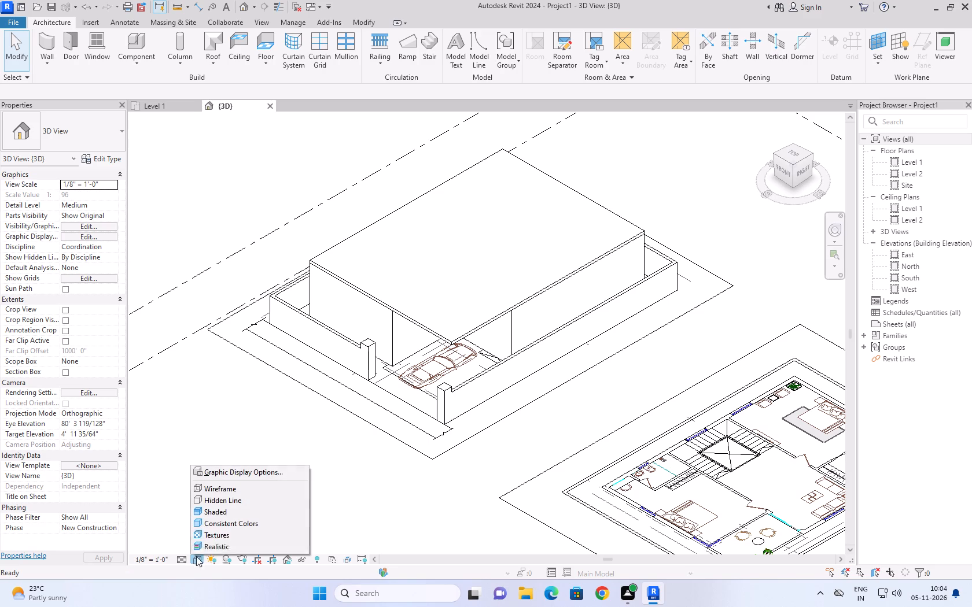
click(215, 535)
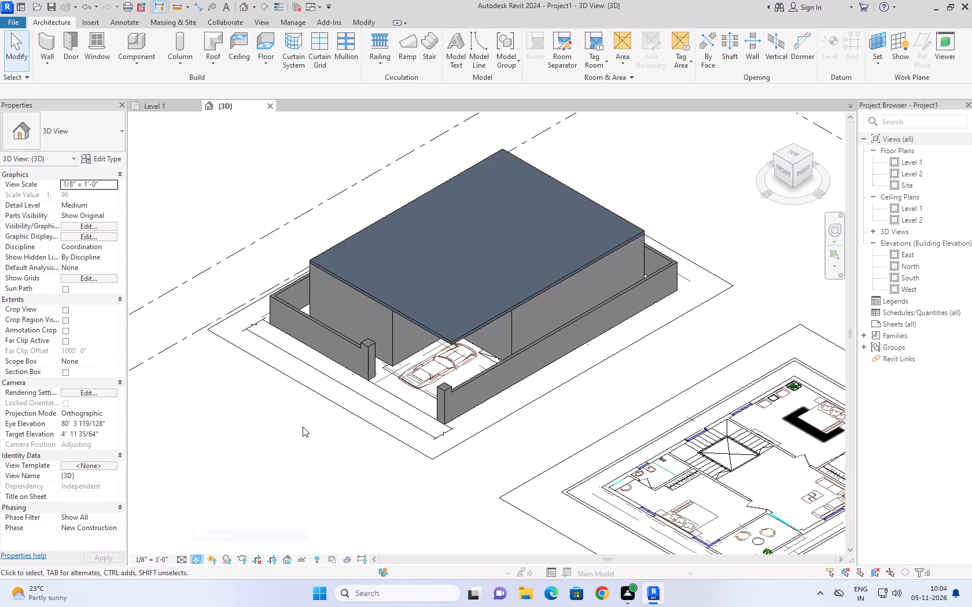
Examine the roofed house, compound walls and imported floor plans from several angles in the 3D view.
click(303, 427)
scroll(303, 427, down, 5)
scroll(321, 463, up, 2)
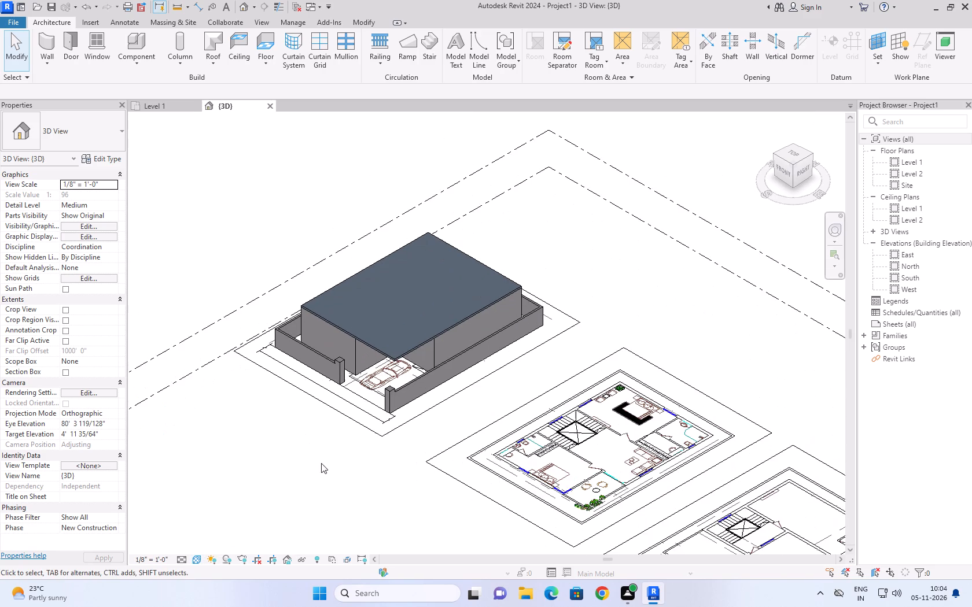
middle_drag(365, 464, 368, 423)
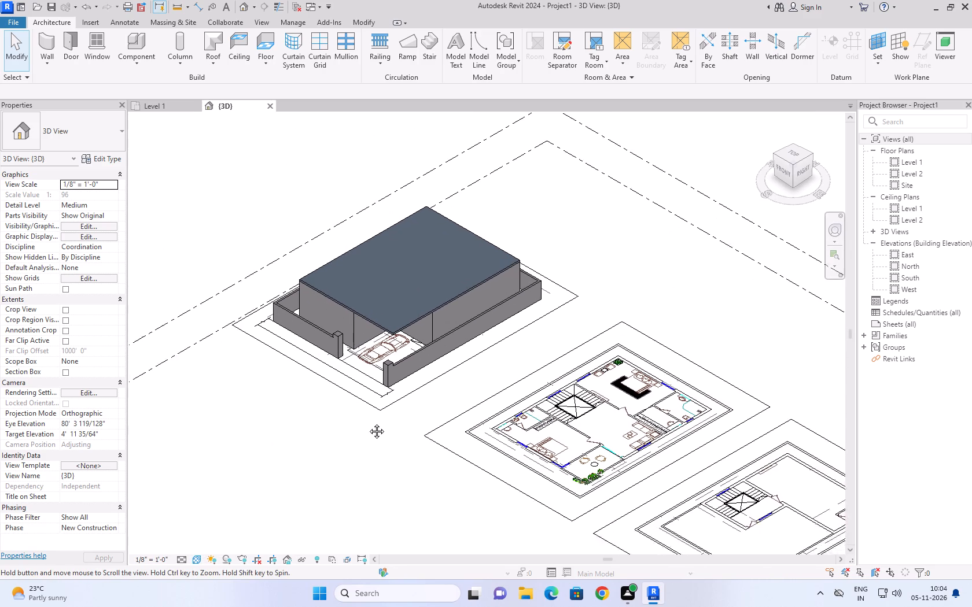
middle_drag(368, 423, 372, 410)
shift+middle_drag(372, 410, 376, 390)
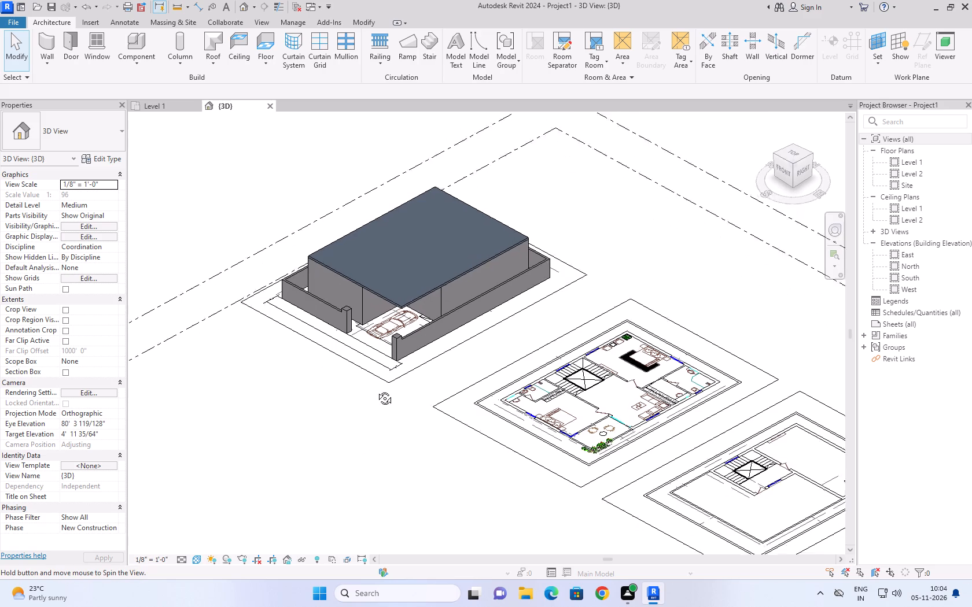
shift+middle_drag(376, 390, 375, 387)
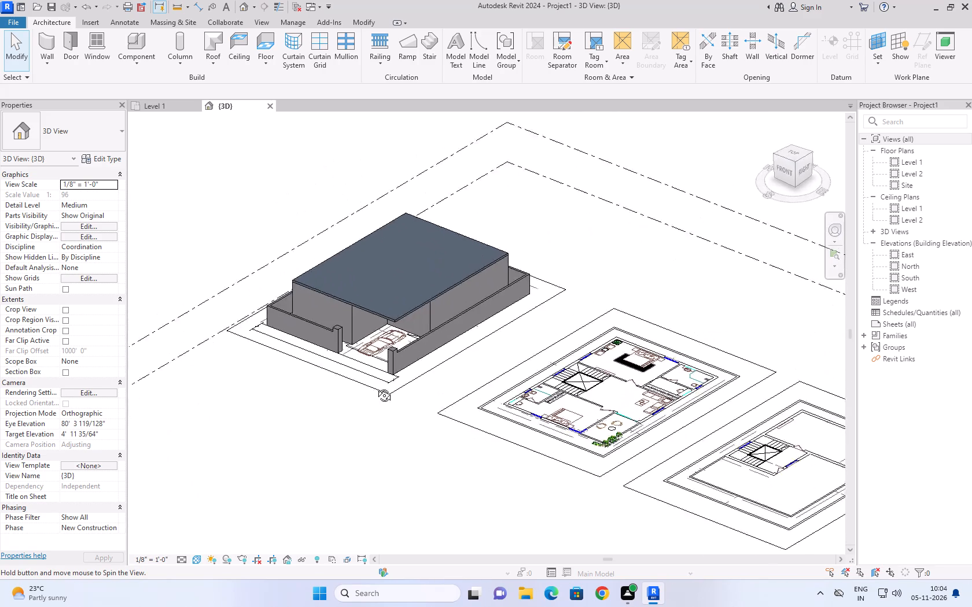
shift+middle_drag(375, 387, 386, 435)
shift+scroll(386, 435, down, 3)
shift+middle_drag(272, 428, 544, 406)
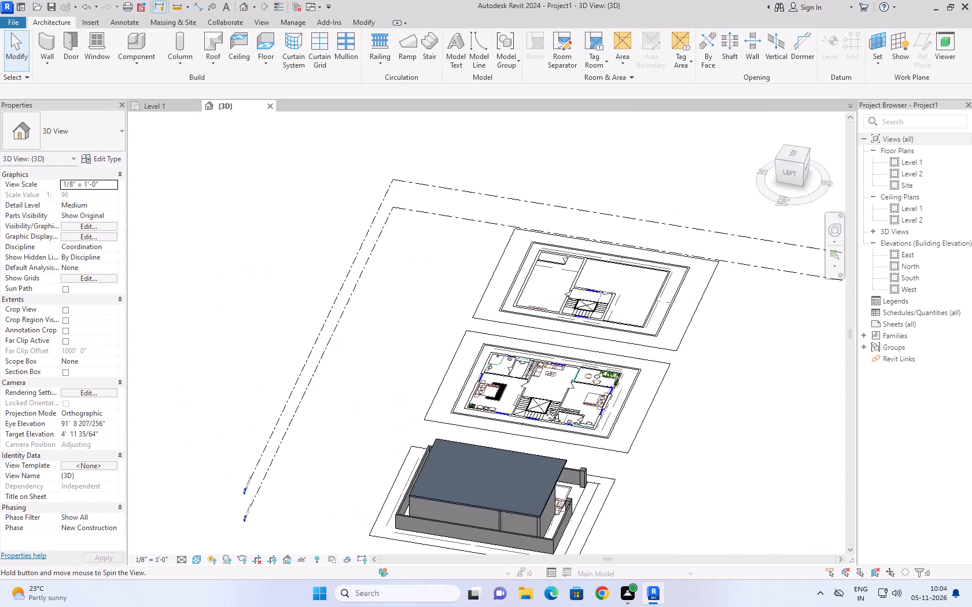
shift+middle_drag(544, 406, 465, 445)
scroll(465, 445, up, 1)
scroll(293, 358, down, 4)
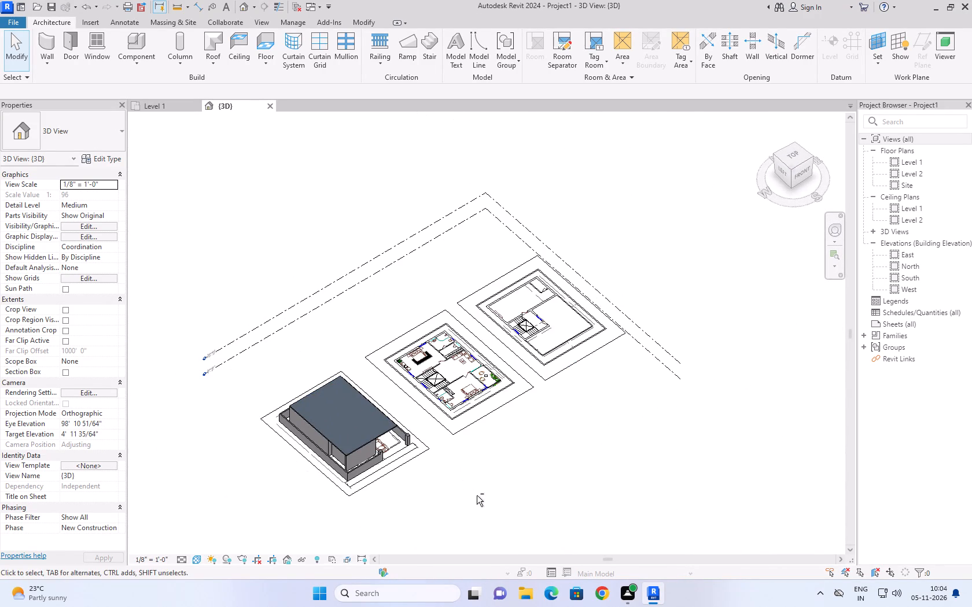
shift+middle_drag(469, 497, 268, 431)
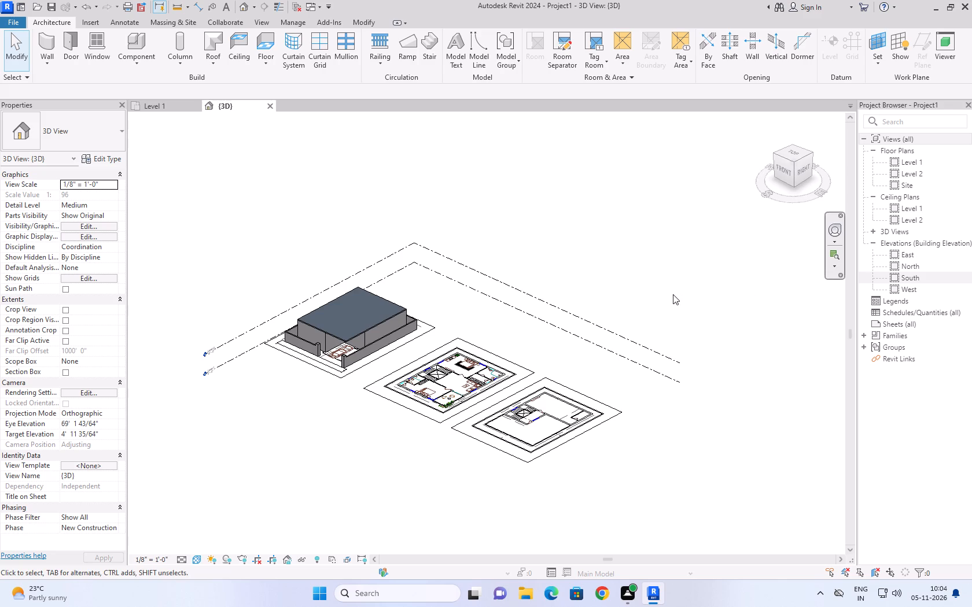
middle_drag(673, 294, 716, 277)
middle_drag(286, 449, 422, 467)
scroll(392, 472, up, 1)
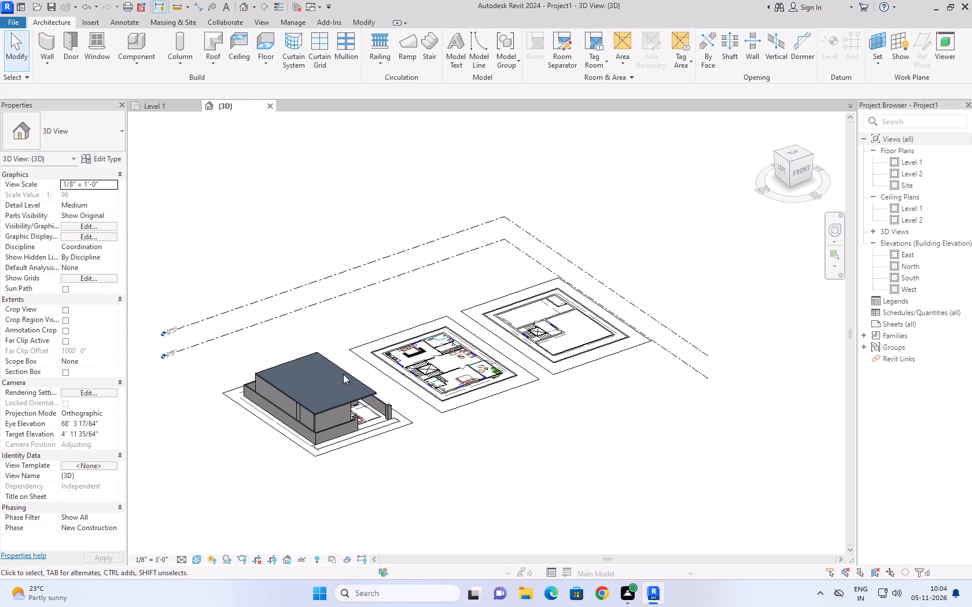
scroll(338, 365, up, 3)
shift+middle_drag(476, 510, 352, 493)
scroll(470, 449, down, 3)
scroll(347, 454, up, 3)
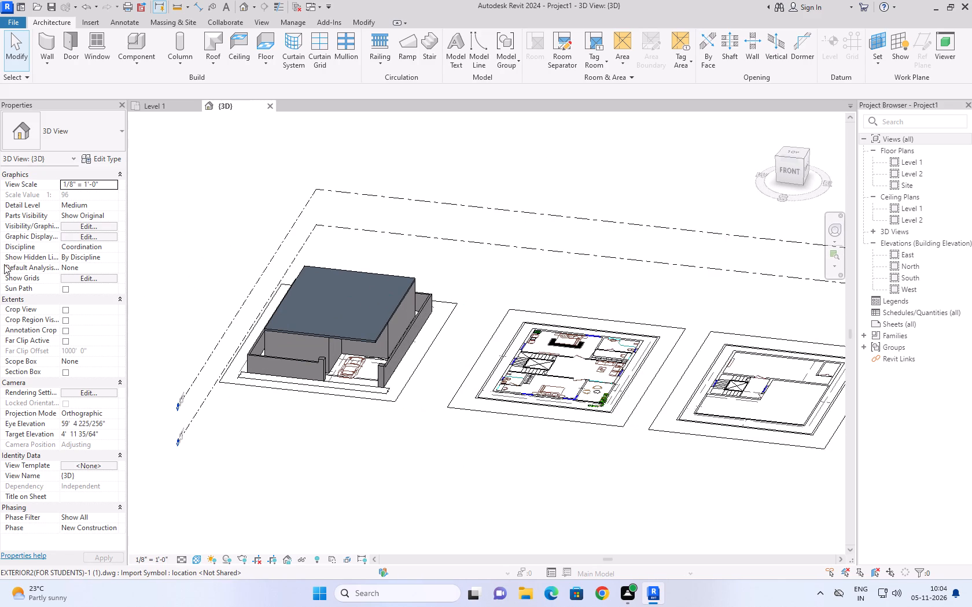
scroll(240, 233, up, 2)
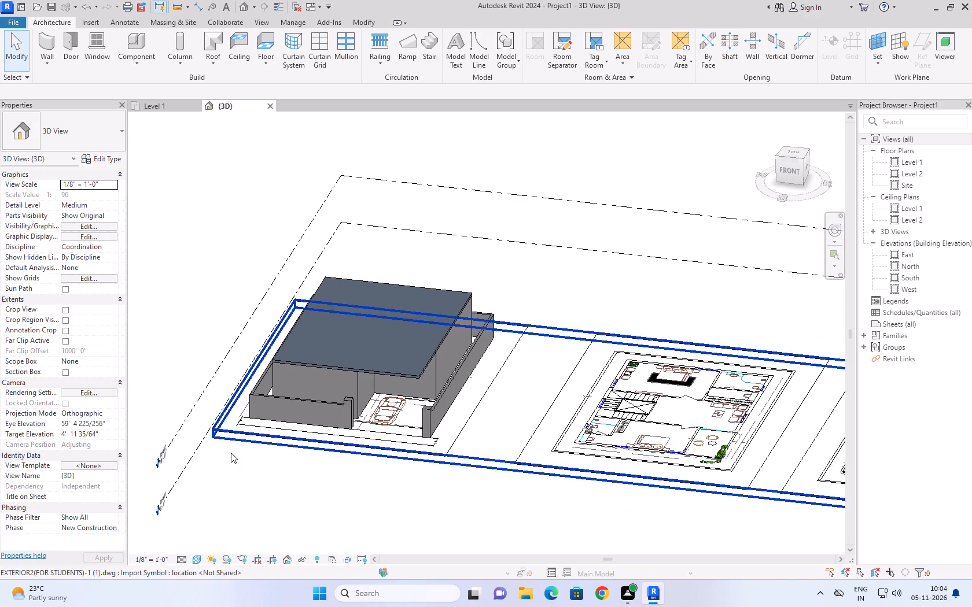
scroll(231, 453, up, 3)
middle_drag(230, 453, 234, 480)
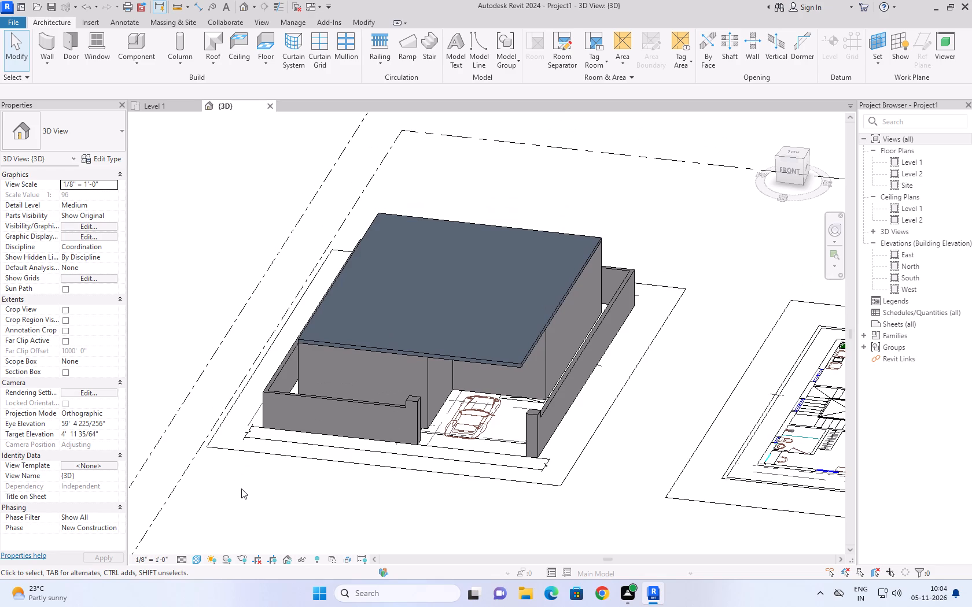
Inspect the gate pillar, the house walls around the car porch and the side and rear compound walls one by one.
click(410, 397)
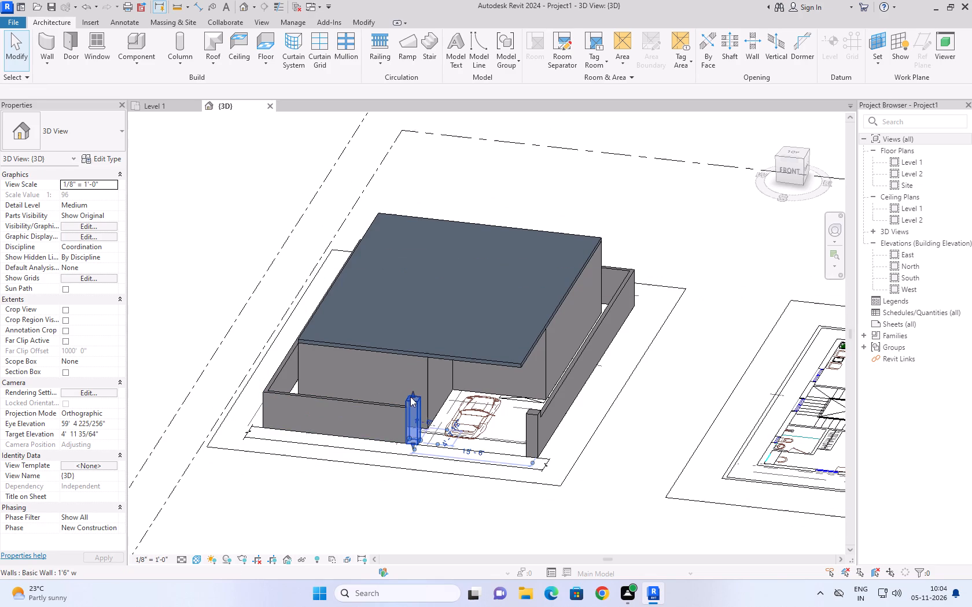
click(419, 505)
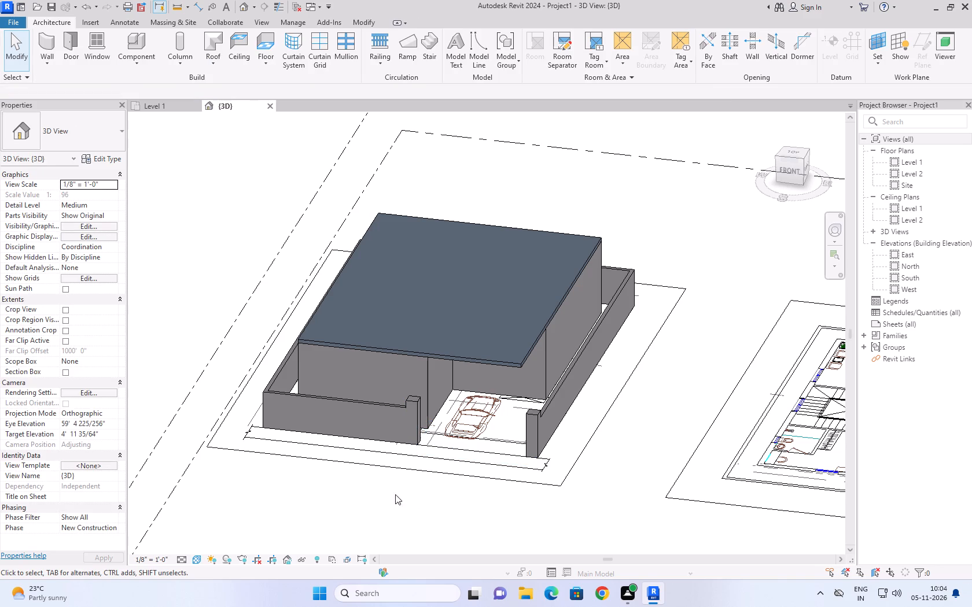
click(429, 382)
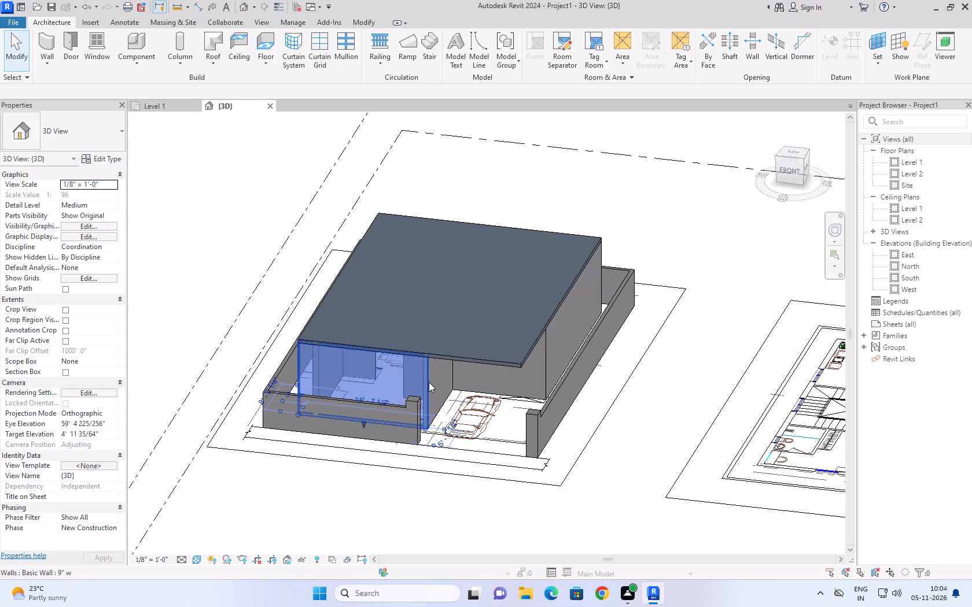
click(369, 487)
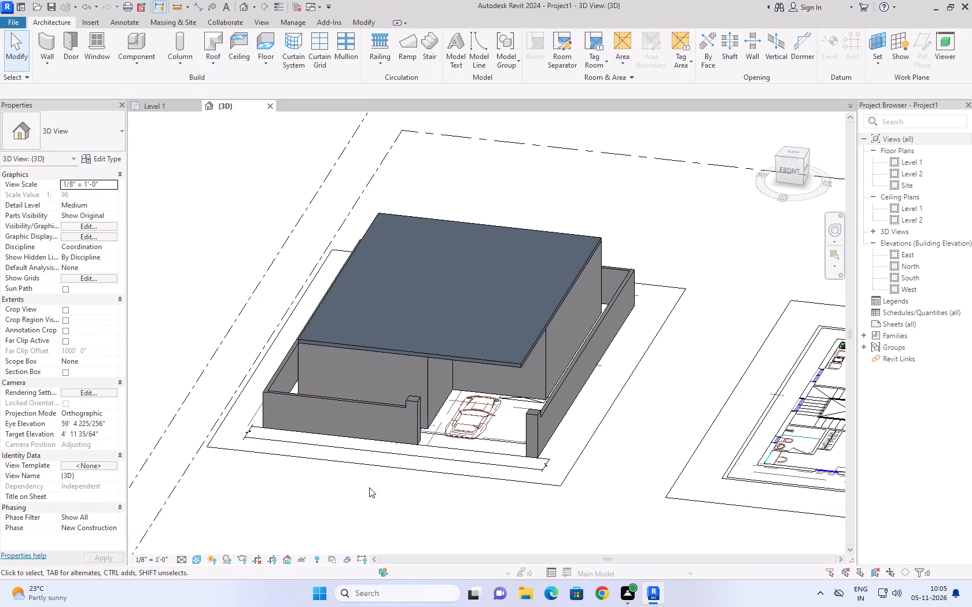
click(443, 403)
click(416, 490)
click(546, 375)
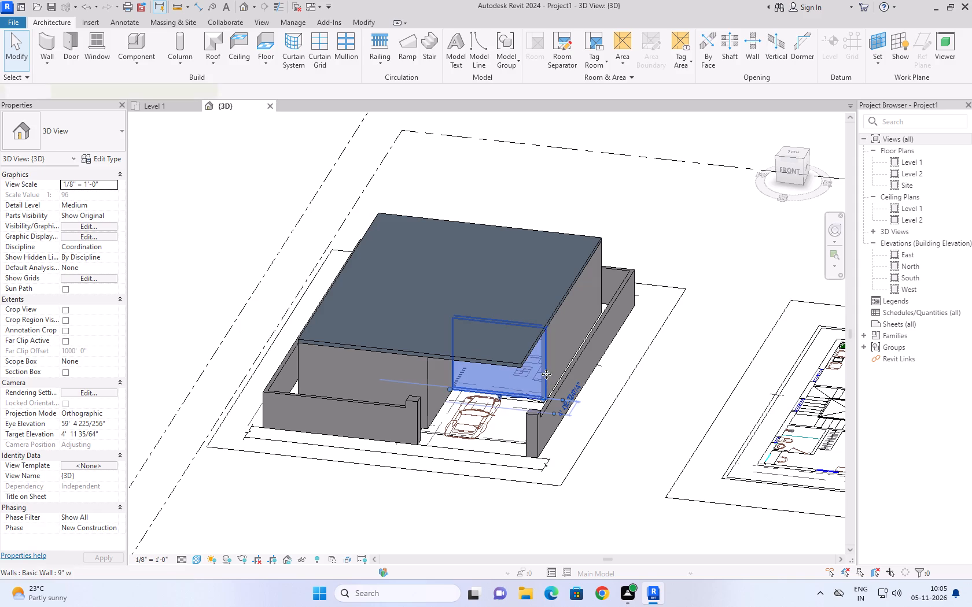
click(431, 498)
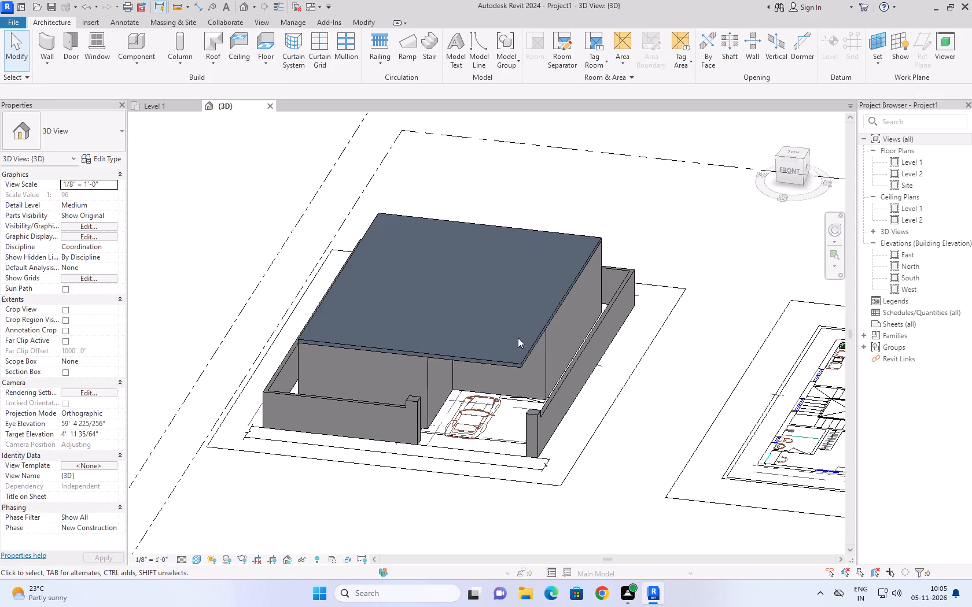
click(562, 372)
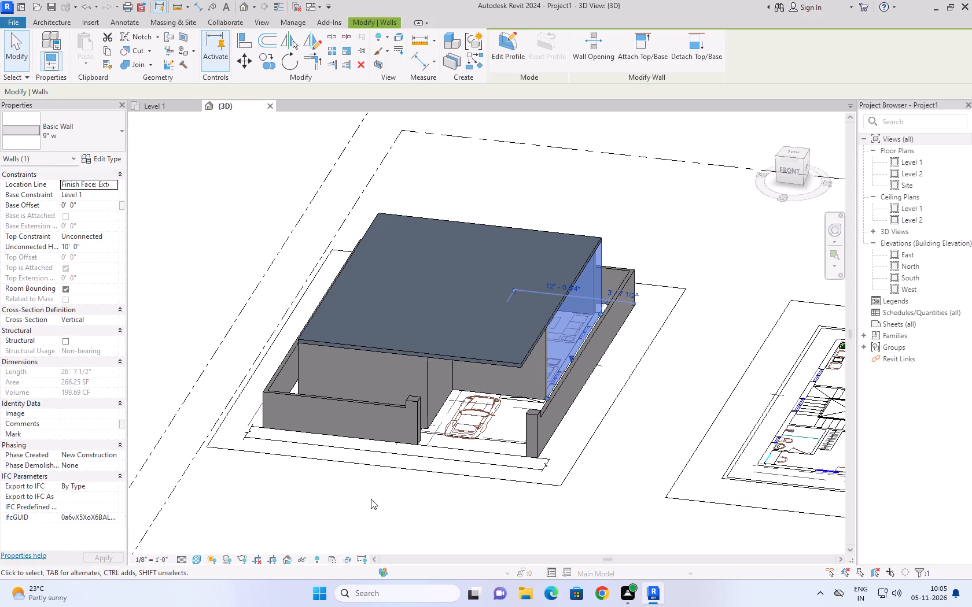
click(371, 499)
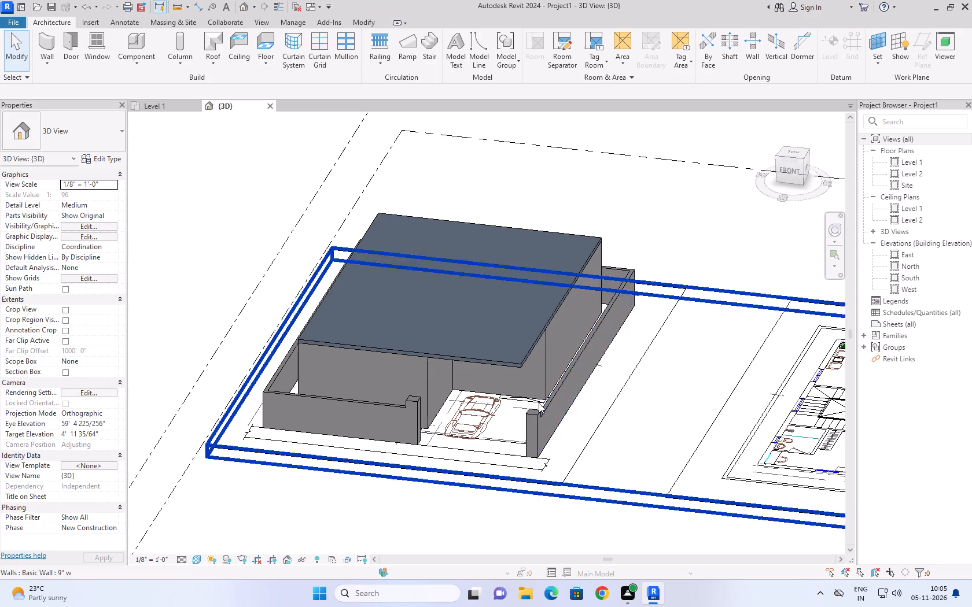
click(550, 405)
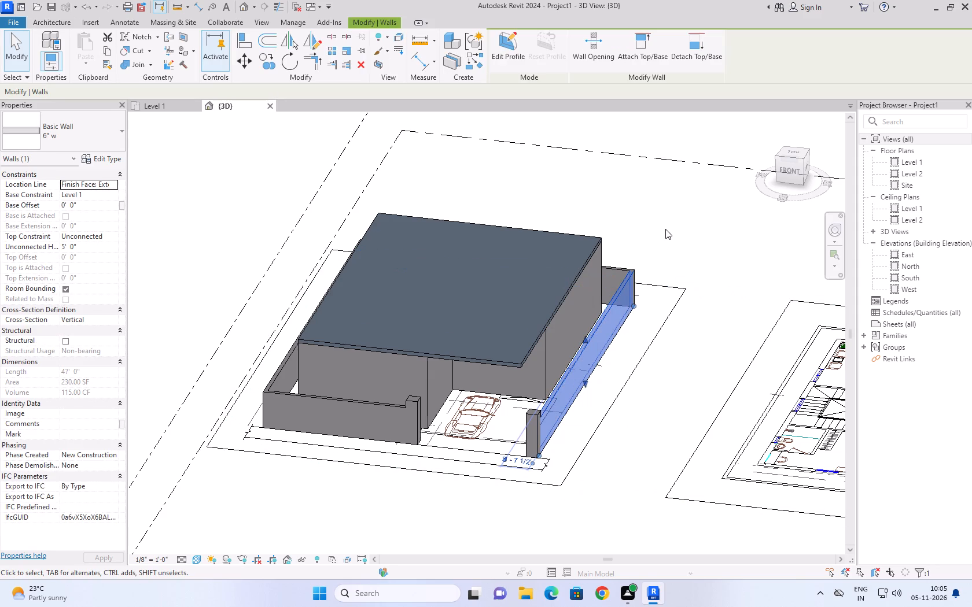
click(665, 225)
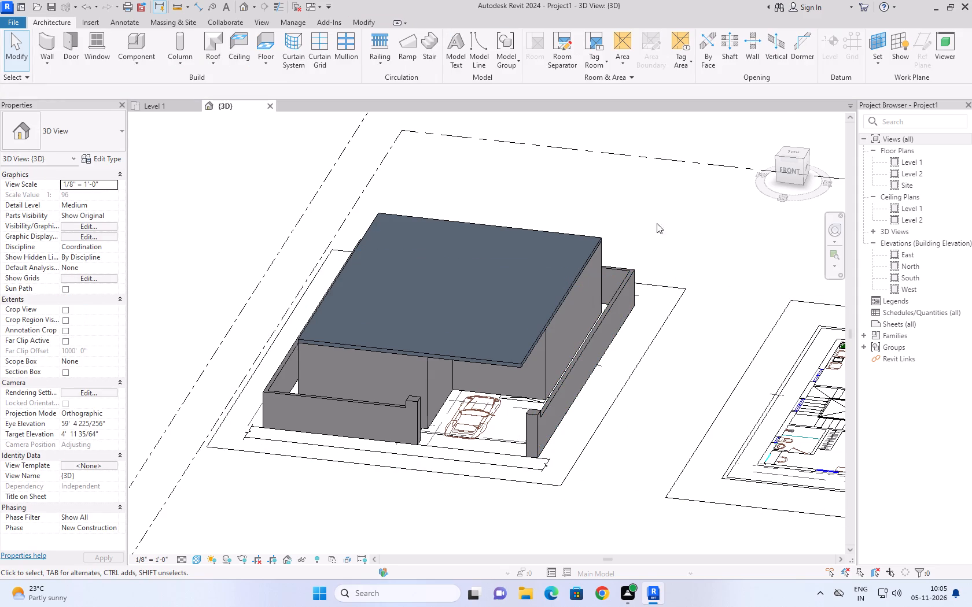
scroll(632, 250, up, 3)
click(625, 277)
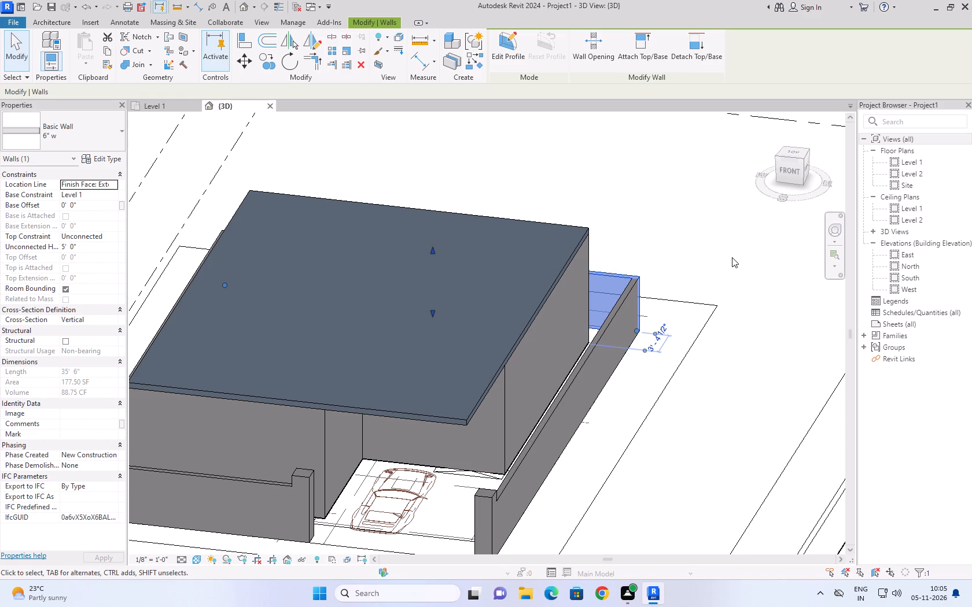
click(633, 198)
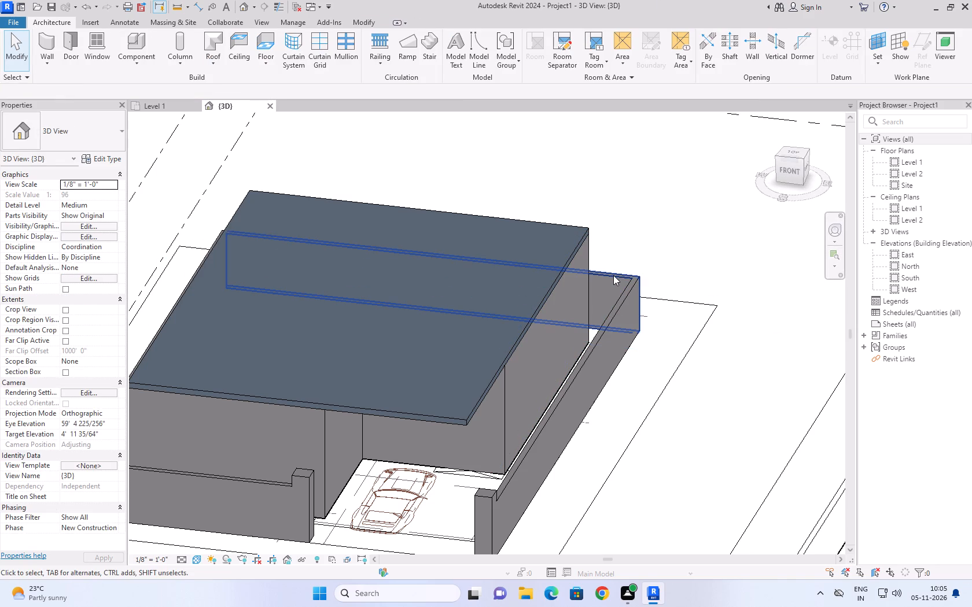
click(613, 275)
click(602, 238)
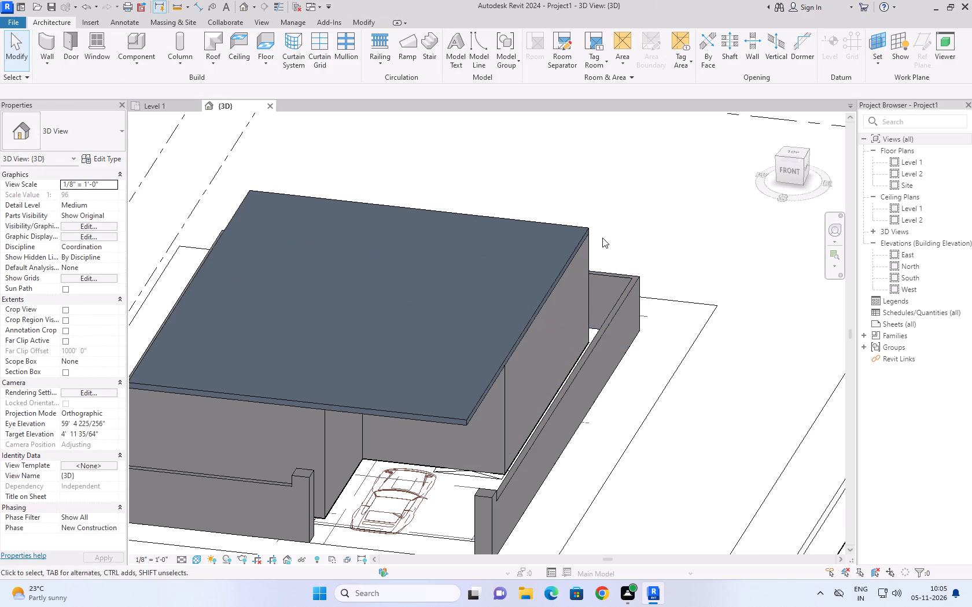
click(608, 313)
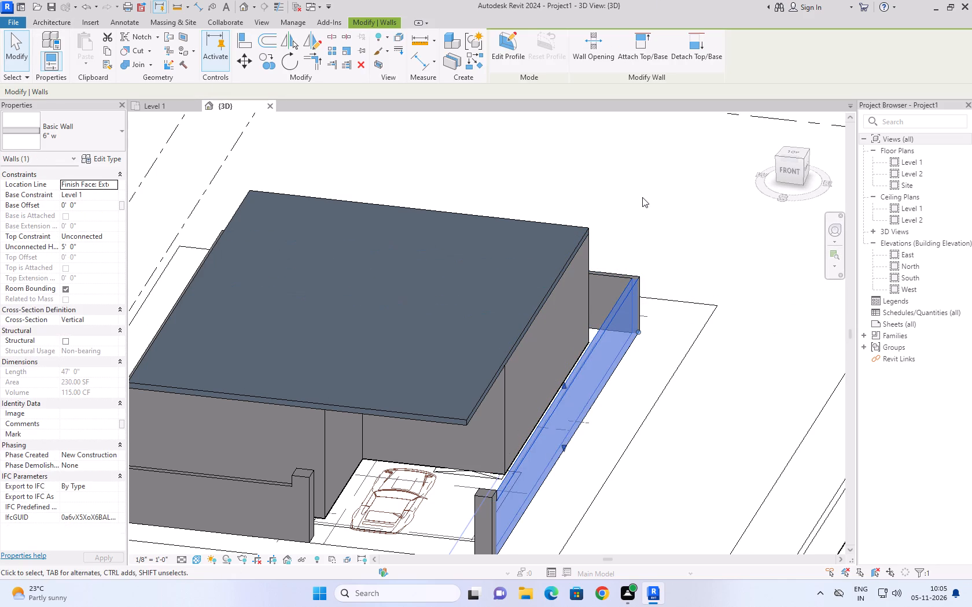
click(642, 197)
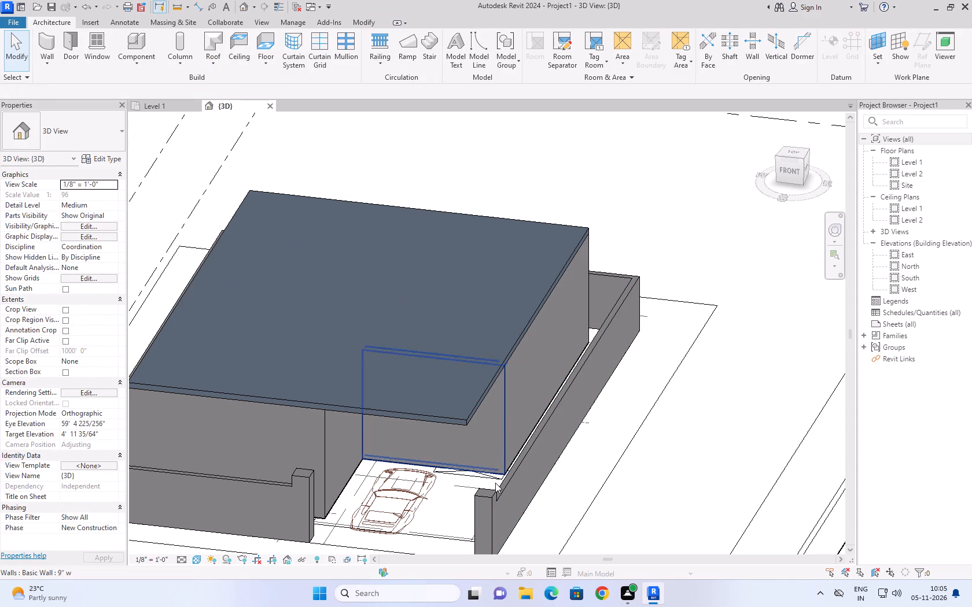
click(491, 501)
click(692, 377)
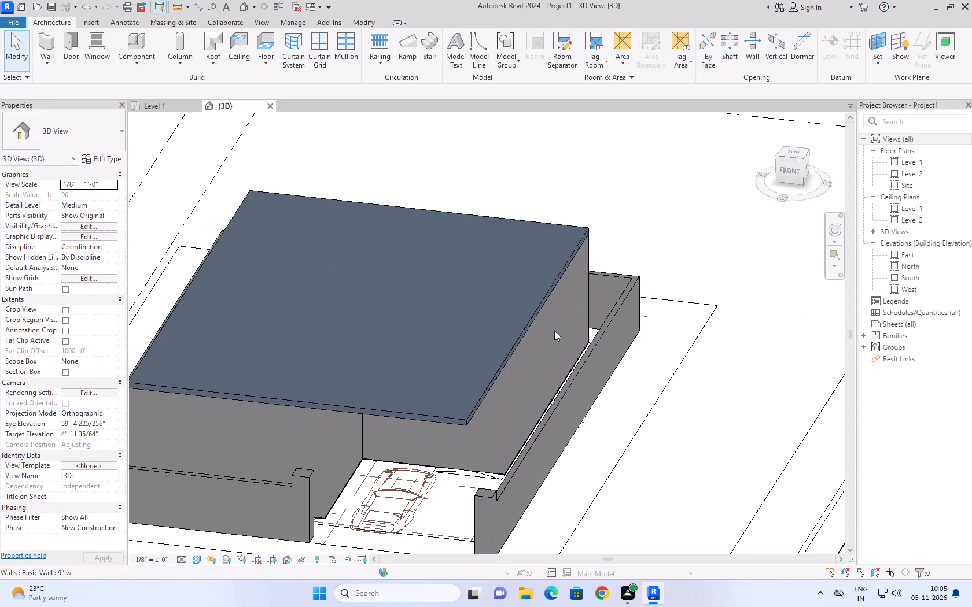
click(506, 414)
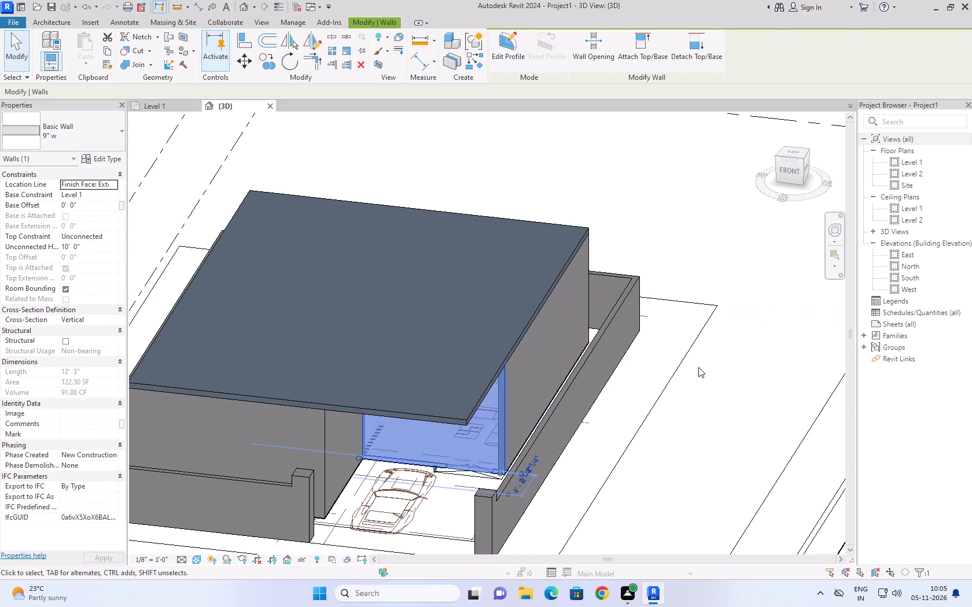
click(702, 365)
click(590, 297)
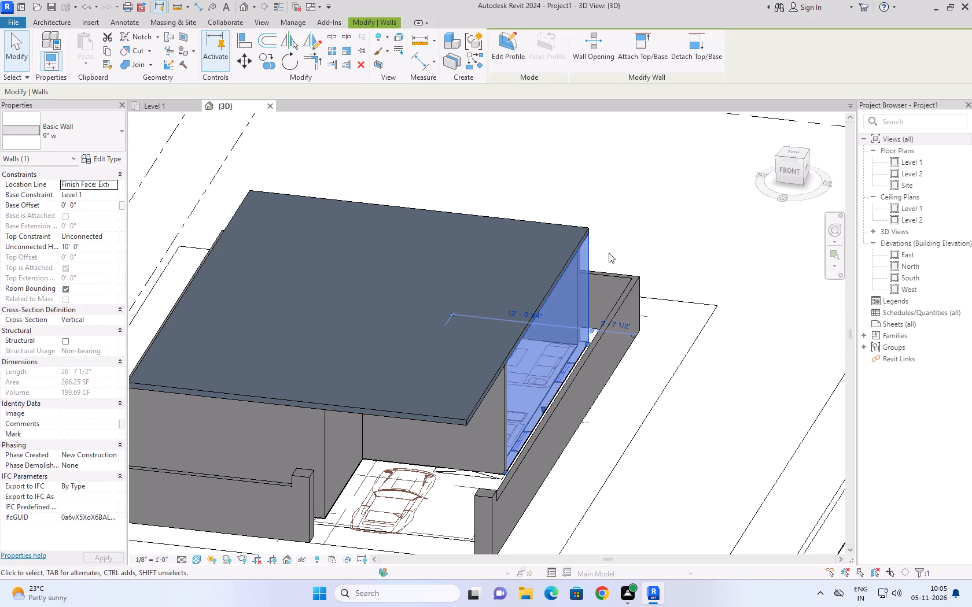
click(618, 211)
Examine the room layout and roof slab from below, and the whole house with the imported plans from the side.
scroll(618, 211, down, 4)
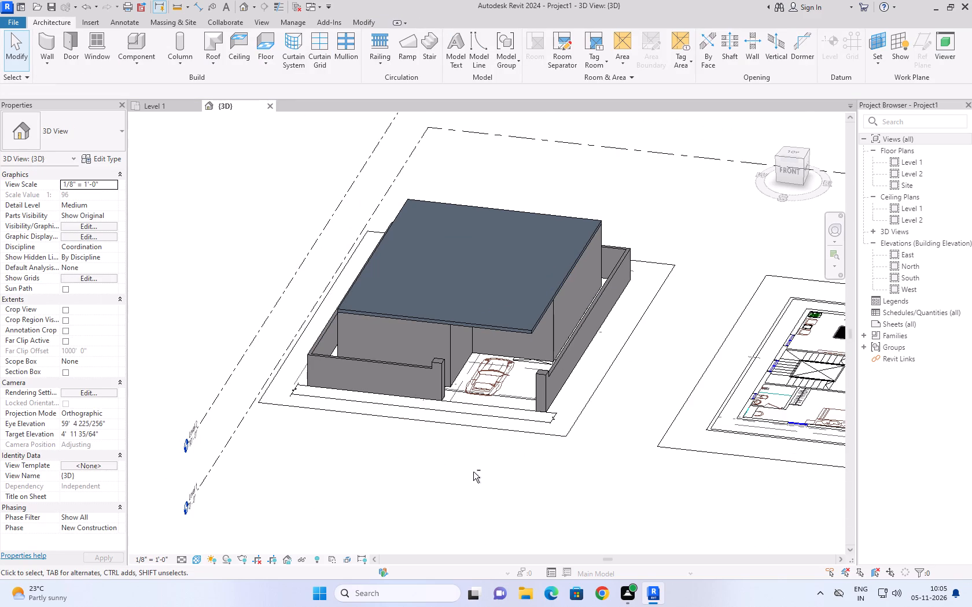
shift+middle_drag(473, 472, 747, 224)
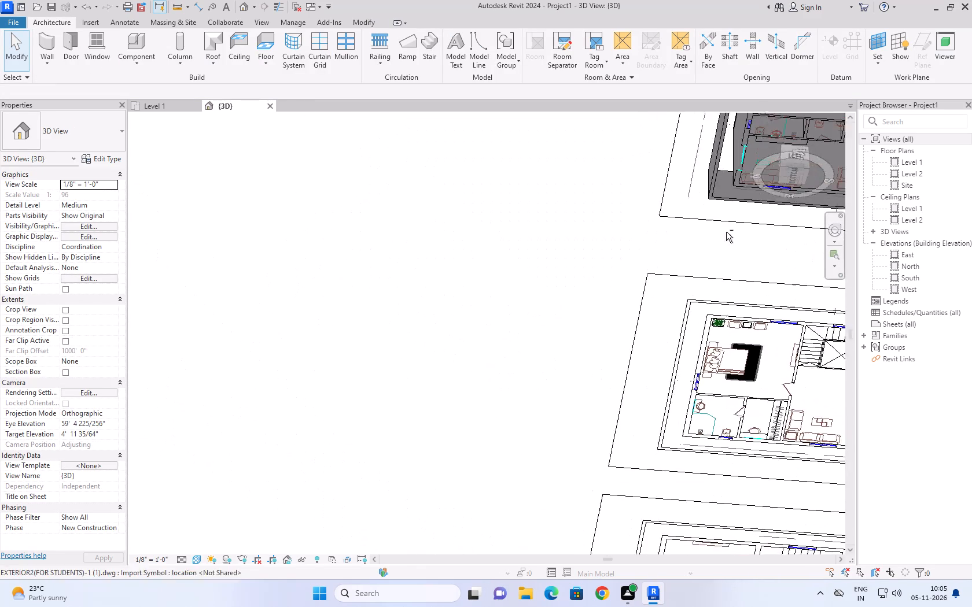
scroll(332, 308, down, 9)
scroll(544, 202, up, 3)
shift+middle_drag(521, 362, 511, 315)
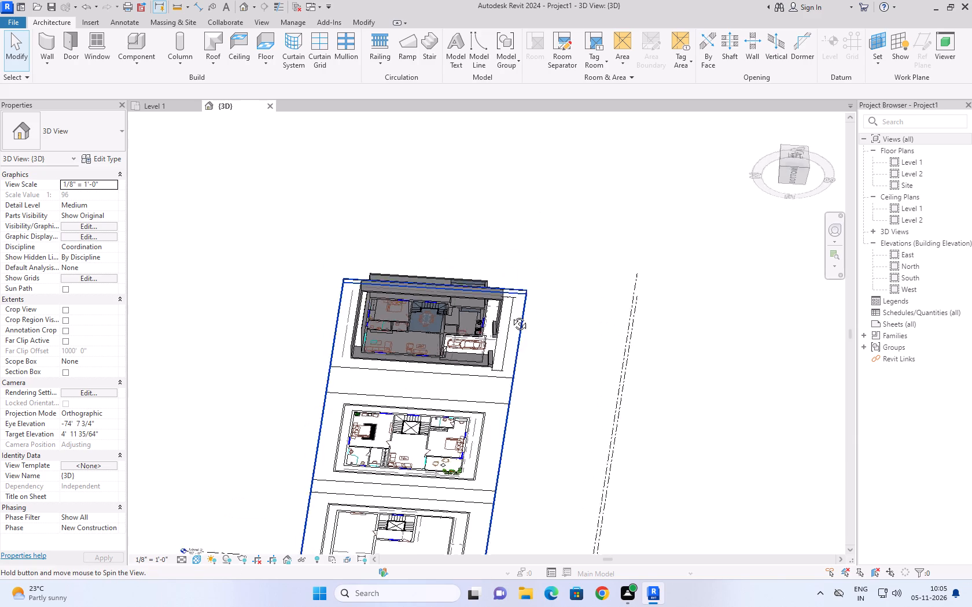
shift+middle_drag(511, 315, 449, 172)
shift+scroll(508, 268, up, 1)
shift+scroll(449, 172, up, 2)
shift+scroll(448, 172, down, 2)
scroll(461, 295, up, 1)
middle_drag(463, 283, 495, 238)
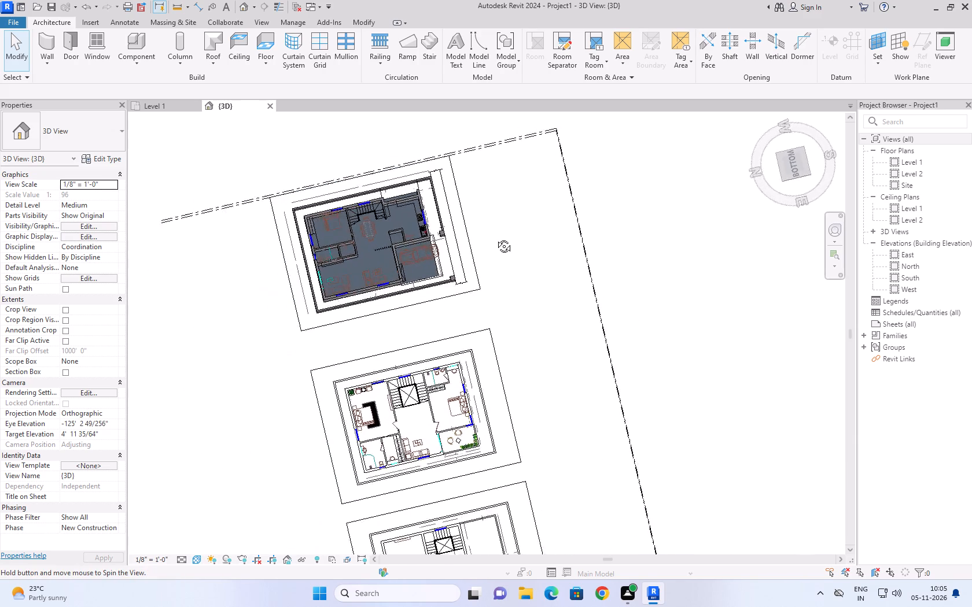
middle_drag(495, 238, 551, 236)
scroll(472, 147, up, 8)
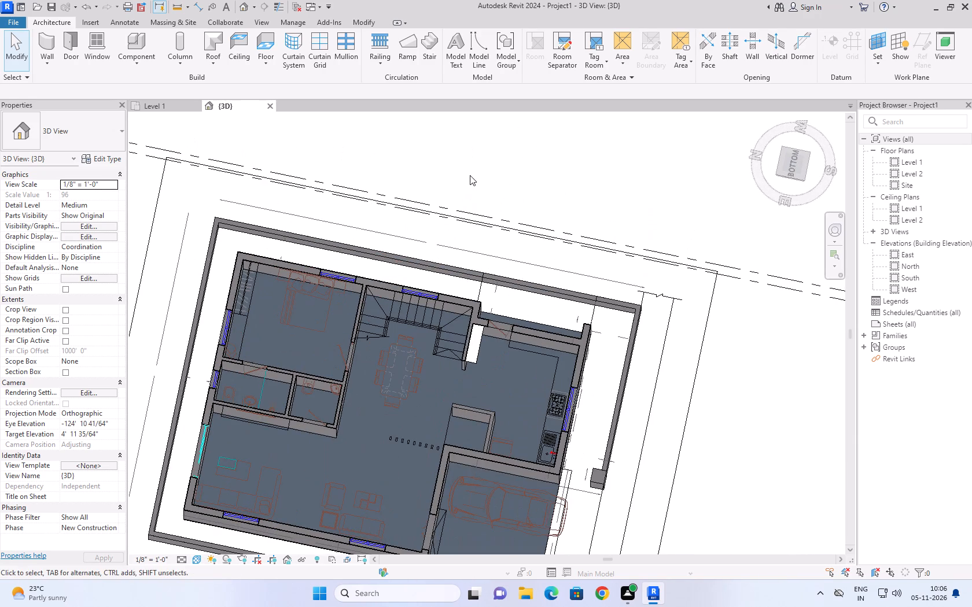
shift+middle_drag(470, 180, 429, 291)
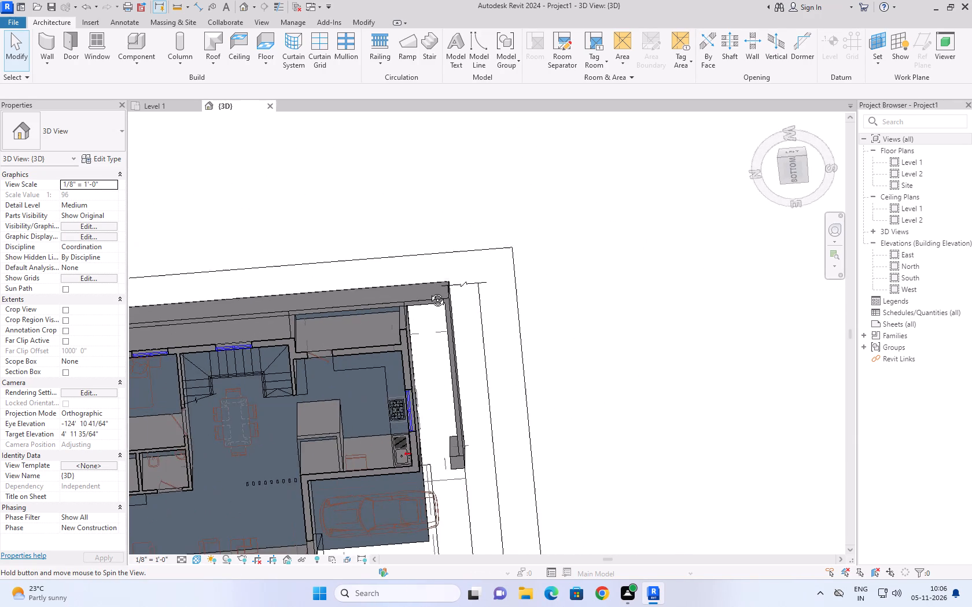
shift+middle_drag(429, 291, 505, 219)
scroll(385, 217, down, 3)
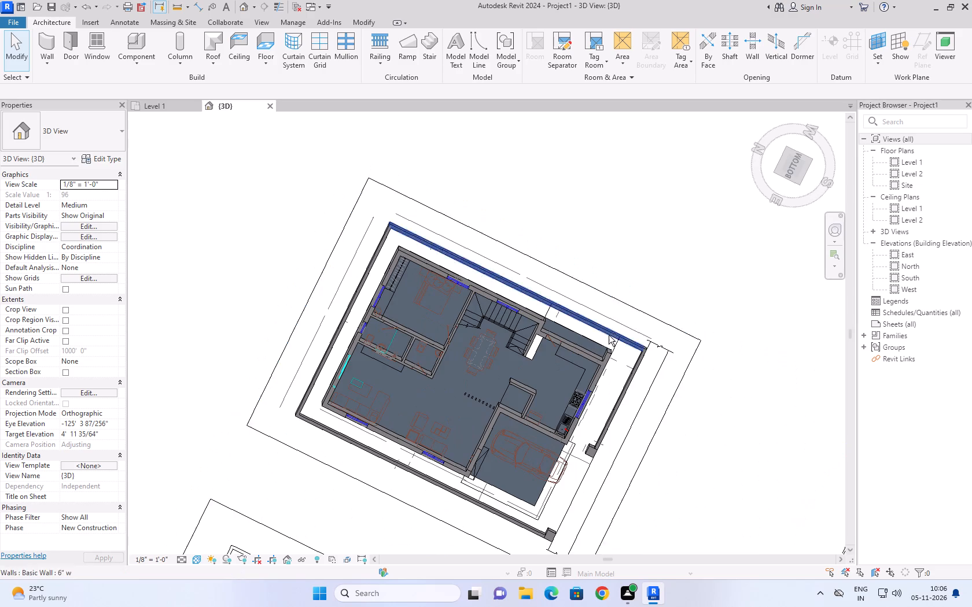
shift+middle_drag(606, 336, 463, 360)
scroll(551, 299, down, 5)
shift+middle_drag(472, 280, 472, 405)
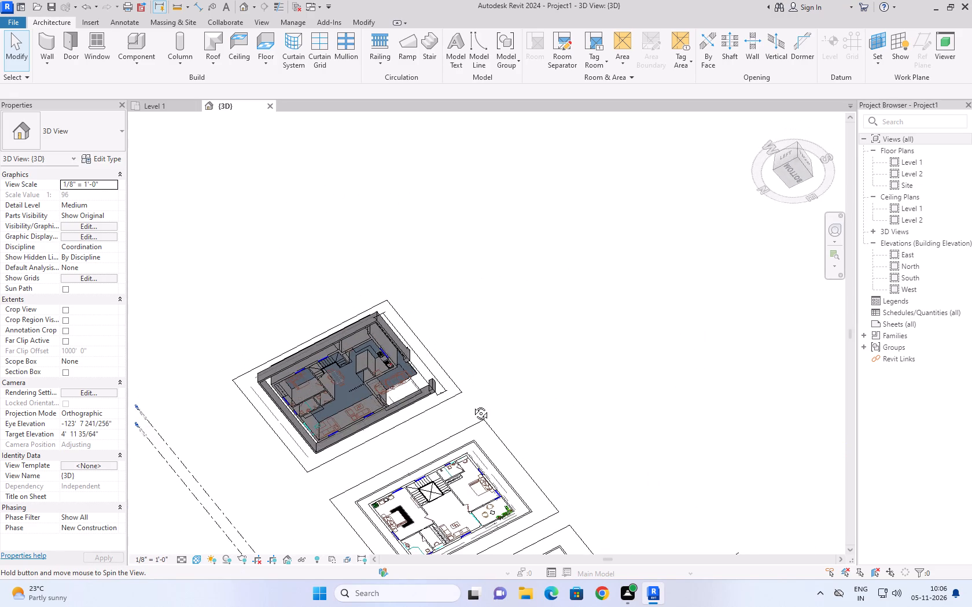
shift+middle_drag(472, 405, 500, 600)
shift+middle_drag(383, 388, 321, 426)
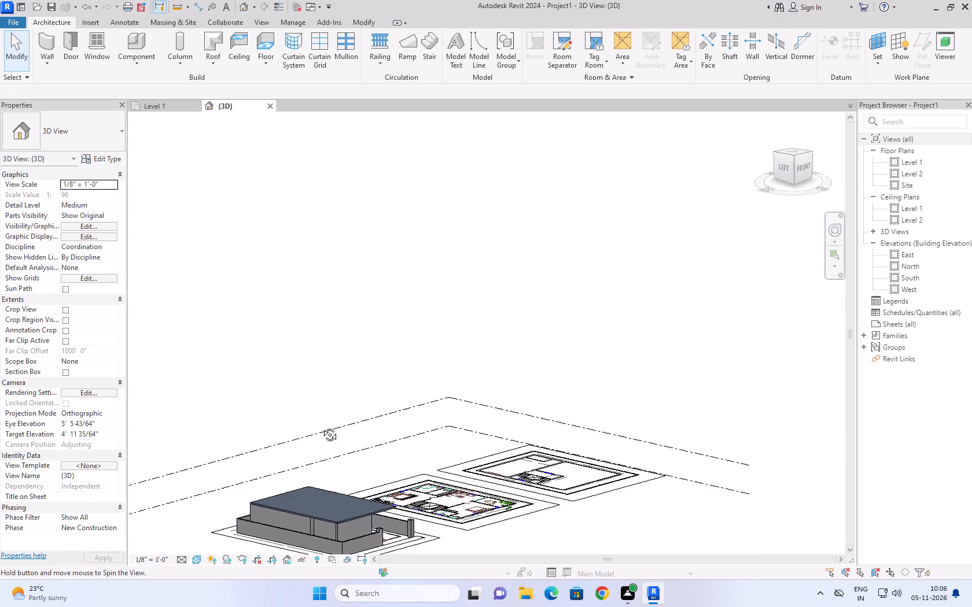
shift+middle_drag(321, 426, 524, 214)
scroll(400, 271, down, 3)
shift+middle_drag(582, 325, 496, 204)
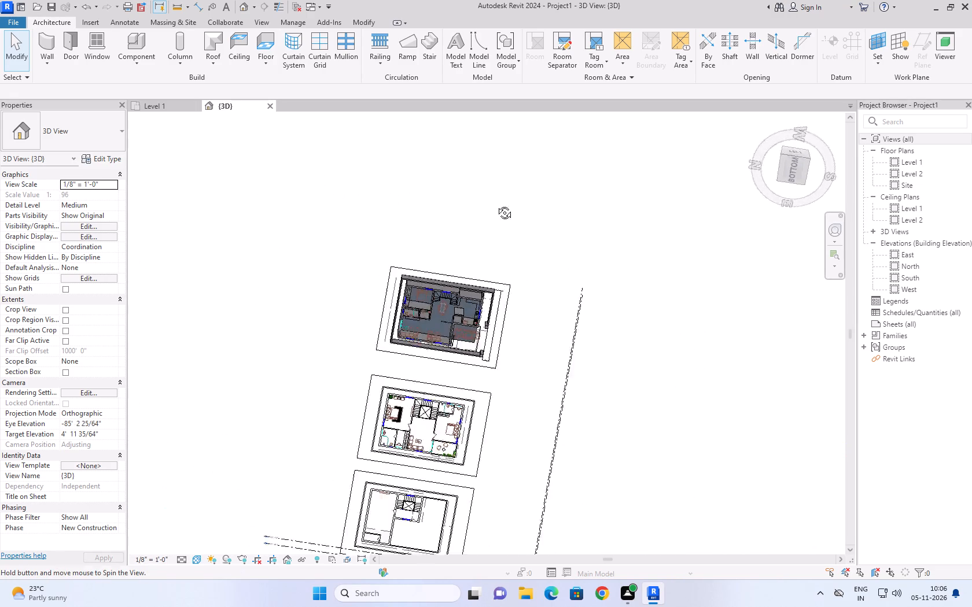
shift+middle_drag(496, 204, 395, 150)
shift+scroll(484, 194, up, 1)
shift+scroll(395, 150, up, 1)
scroll(302, 268, up, 8)
shift+middle_drag(350, 305, 341, 305)
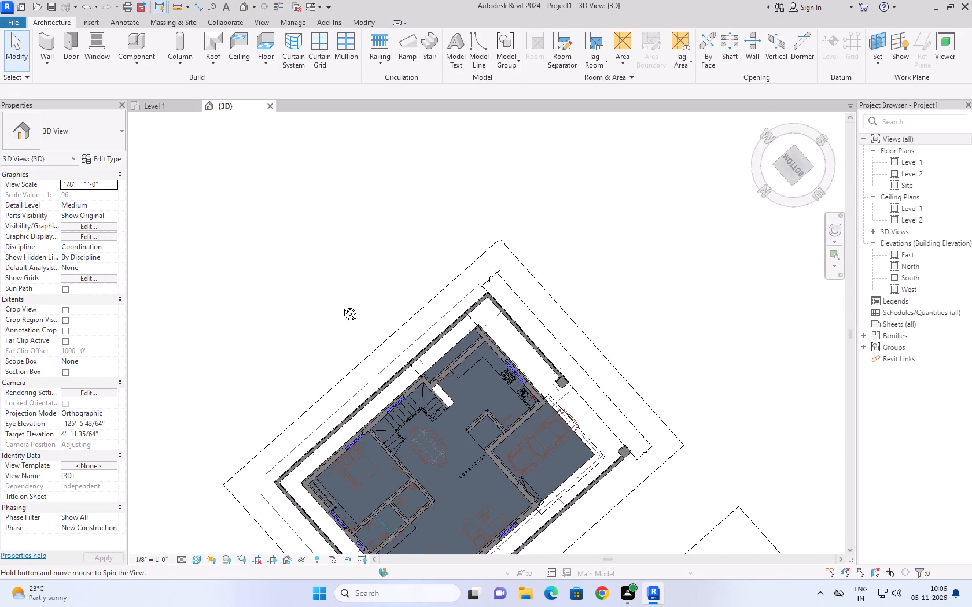
shift+middle_drag(341, 305, 377, 308)
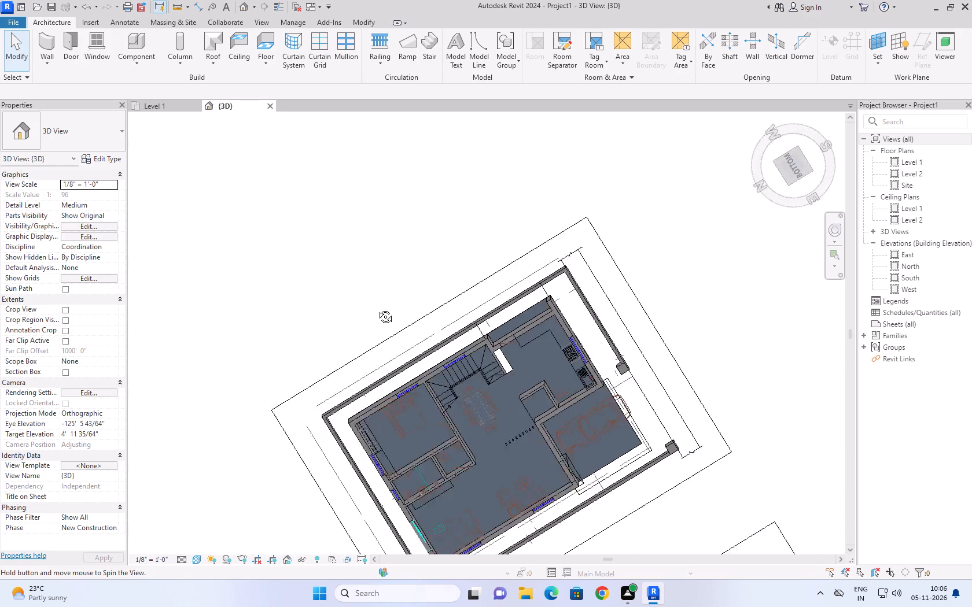
shift+middle_drag(377, 308, 310, 378)
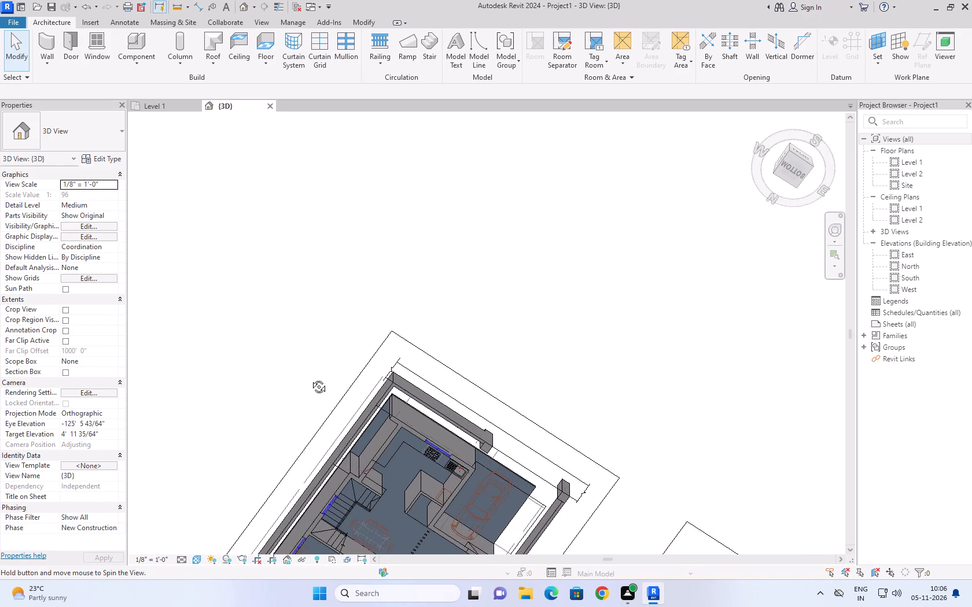
shift+middle_drag(310, 378, 354, 356)
scroll(361, 346, down, 3)
shift+middle_drag(384, 320, 448, 494)
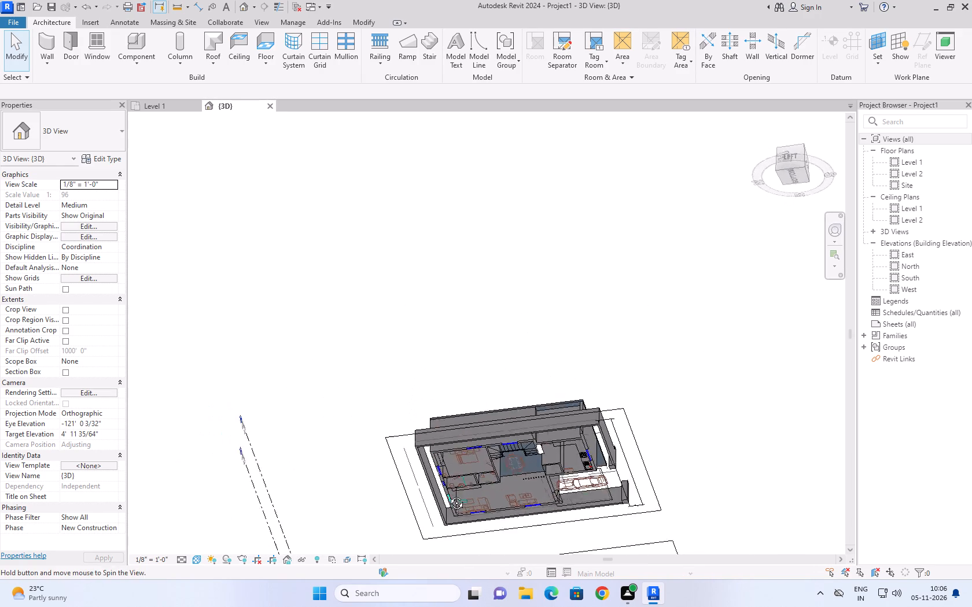
shift+middle_drag(448, 494, 451, 512)
shift+middle_drag(428, 305, 442, 456)
scroll(323, 254, down, 10)
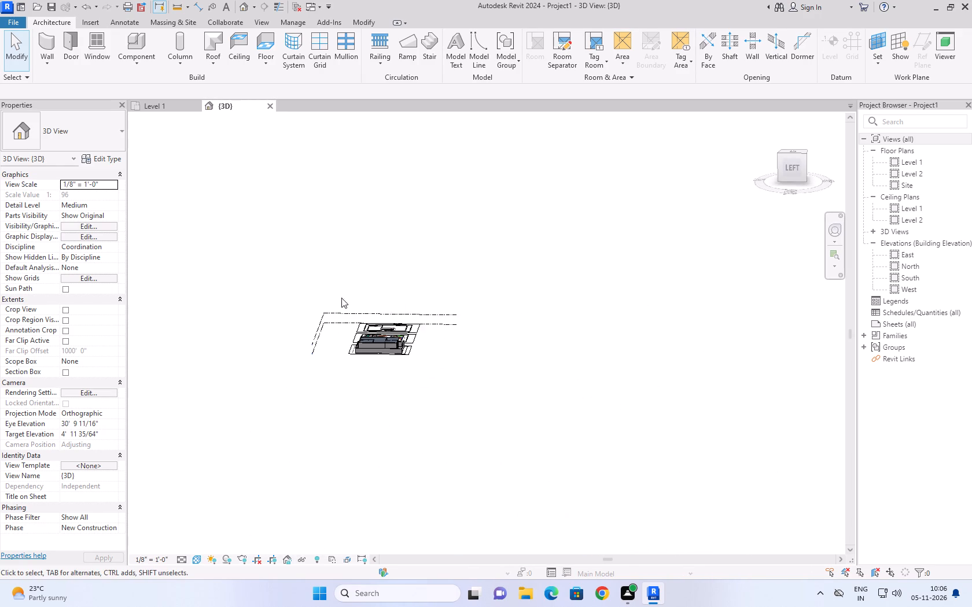
scroll(432, 303, up, 5)
shift+scroll(421, 375, up, 1)
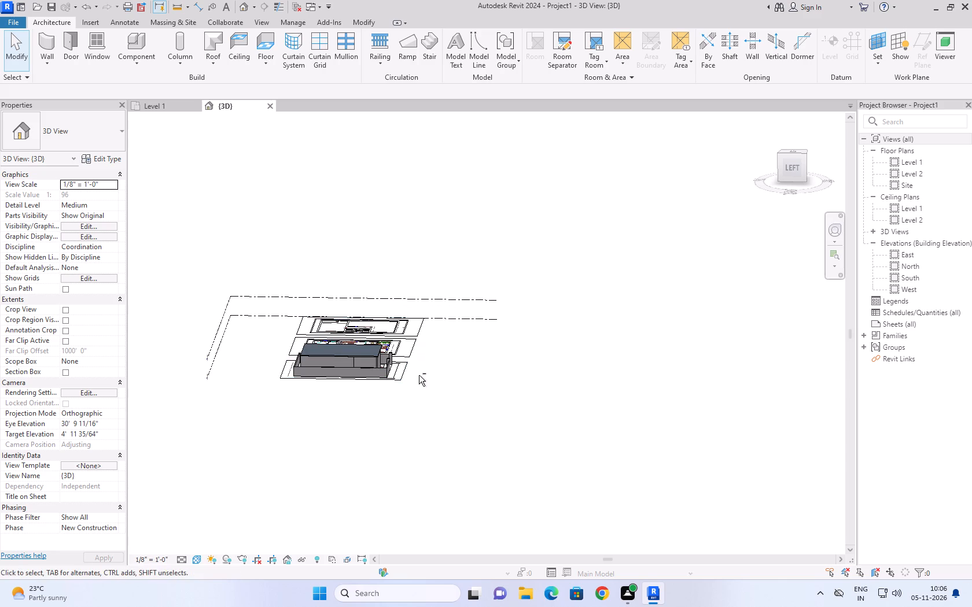
Examine the roofed house and its compound walls beside the imported upper-floor plans from above in the 3D view.
shift+middle_drag(384, 395, 269, 476)
scroll(196, 403, up, 5)
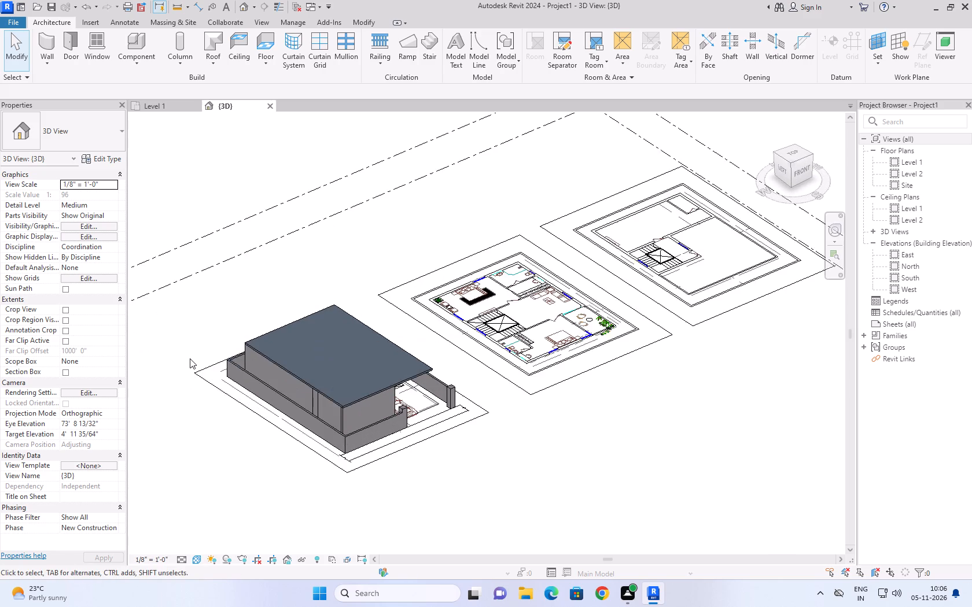
scroll(190, 358, up, 4)
scroll(190, 358, down, 2)
shift+middle_drag(190, 373, 131, 382)
shift+scroll(131, 382, up, 1)
shift+scroll(135, 380, down, 1)
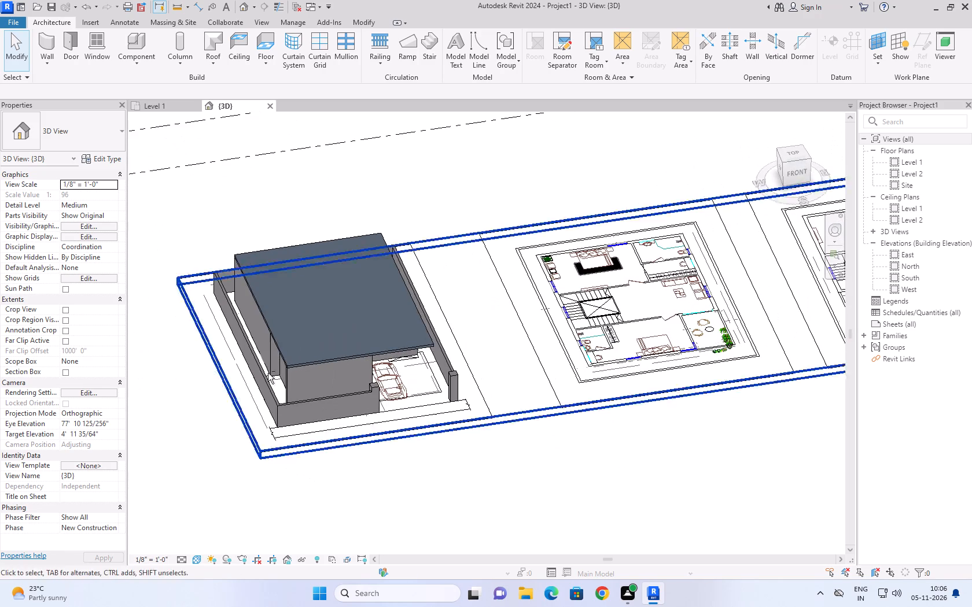
scroll(459, 385, down, 4)
scroll(428, 456, up, 4)
scroll(439, 439, down, 3)
scroll(440, 438, up, 3)
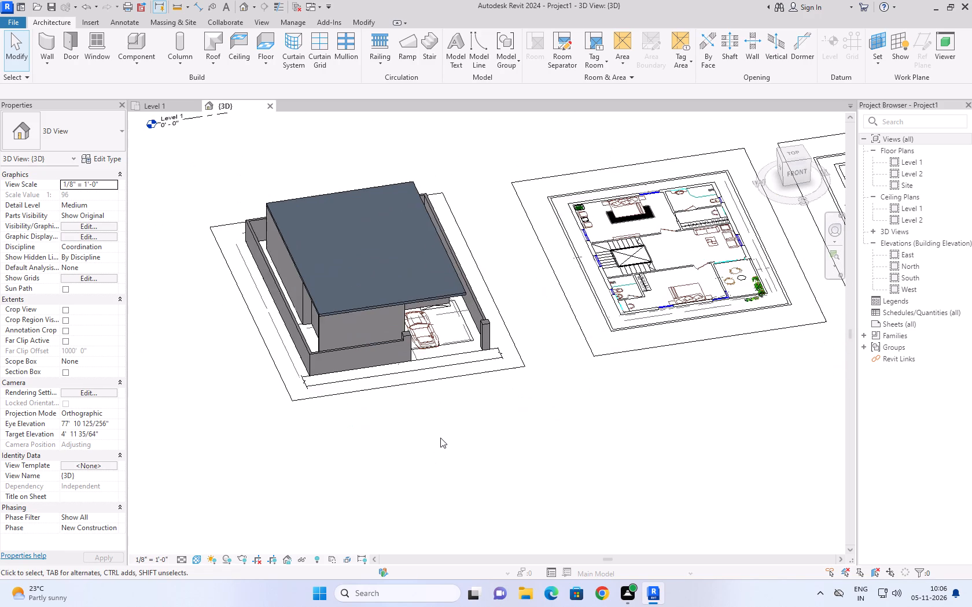
scroll(441, 438, down, 2)
scroll(398, 430, up, 3)
scroll(398, 430, down, 3)
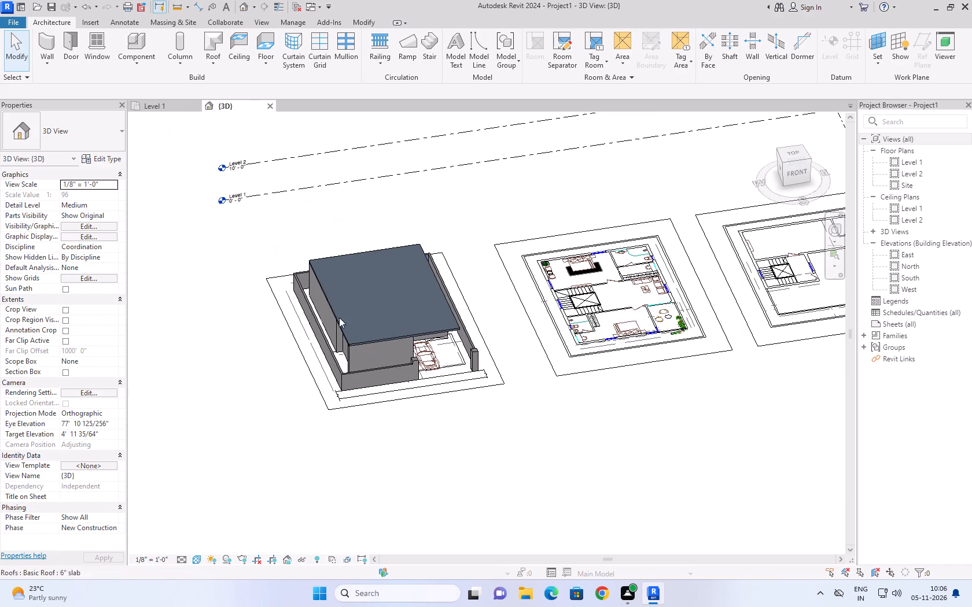
scroll(304, 298, up, 2)
scroll(291, 229, up, 1)
scroll(292, 228, down, 2)
scroll(292, 228, up, 2)
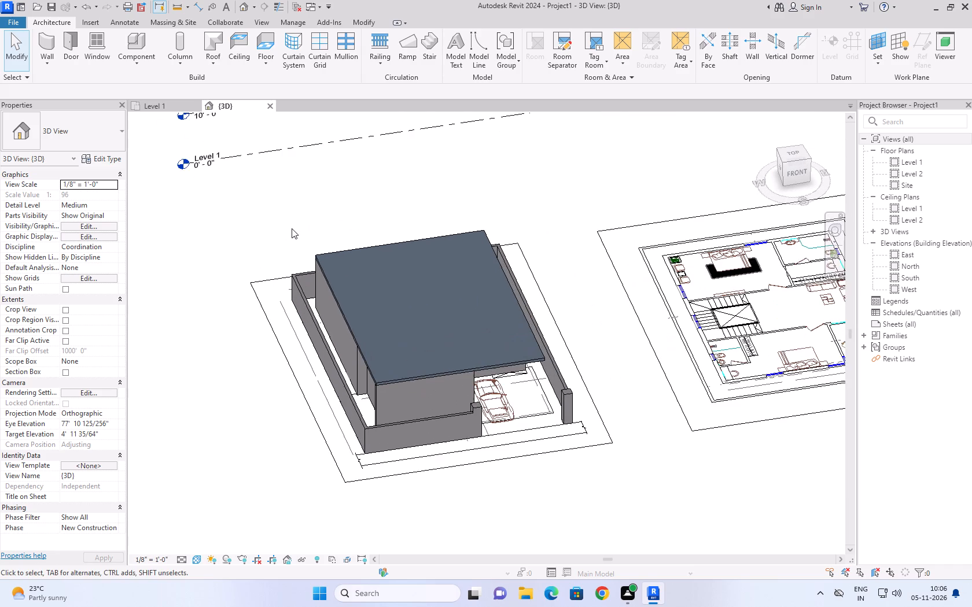
middle_drag(292, 228, 219, 260)
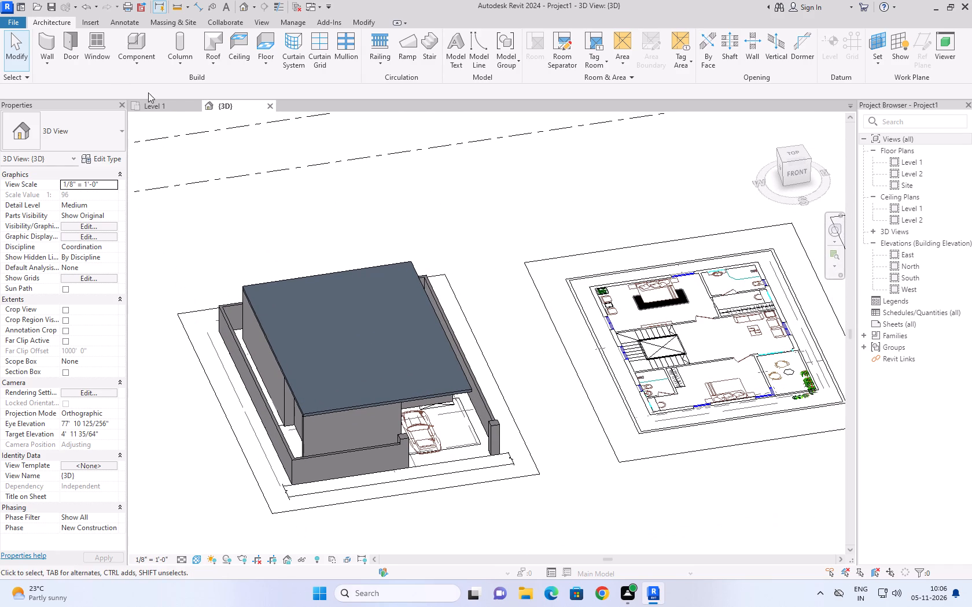
Switch to the Level 1 floor plan and examine the imported first floor plan beside the ground floor plan.
click(168, 103)
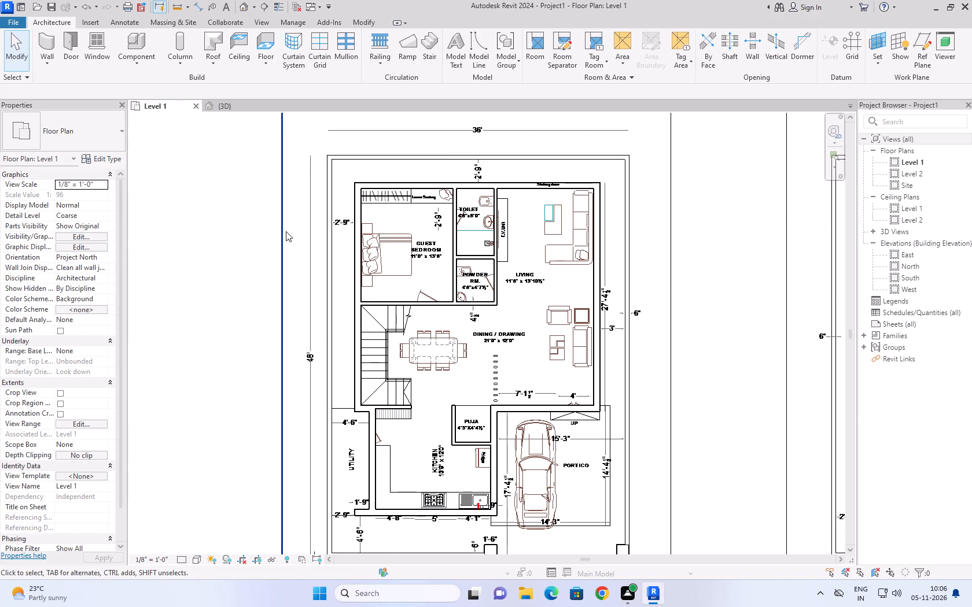
scroll(286, 231, down, 3)
middle_drag(576, 267, 457, 334)
scroll(457, 334, down, 2)
scroll(457, 334, up, 1)
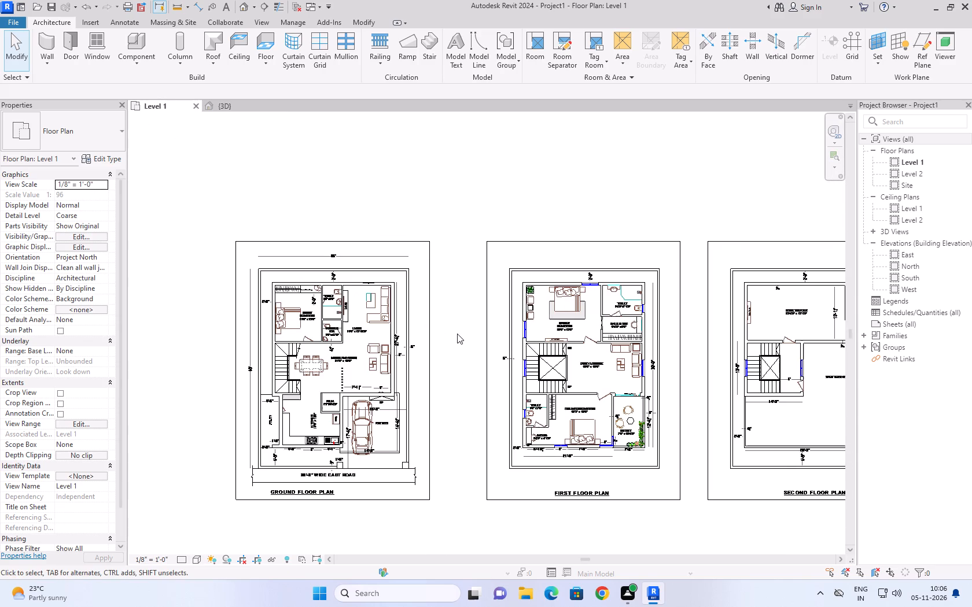
scroll(457, 334, up, 1)
middle_drag(457, 334, 380, 359)
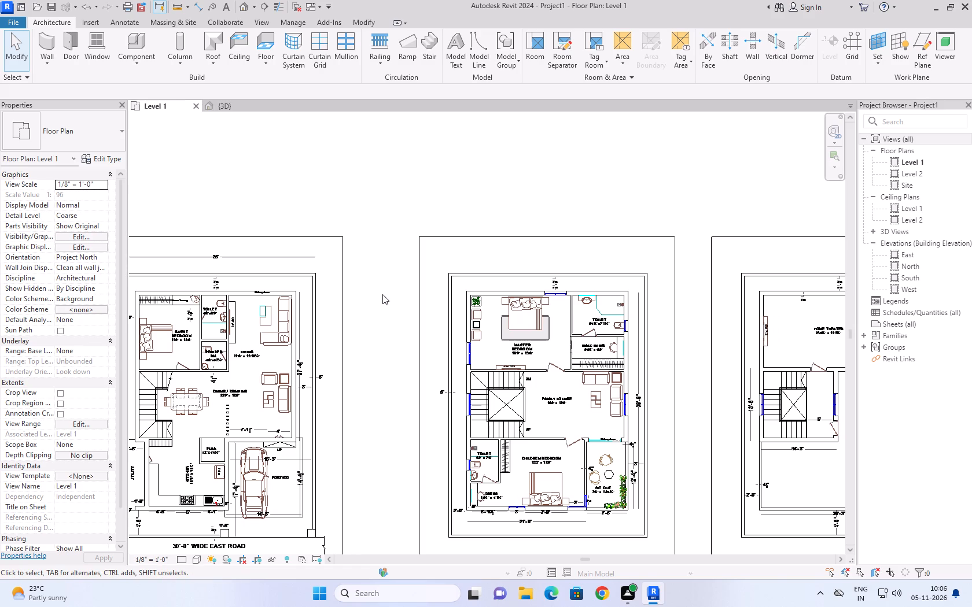
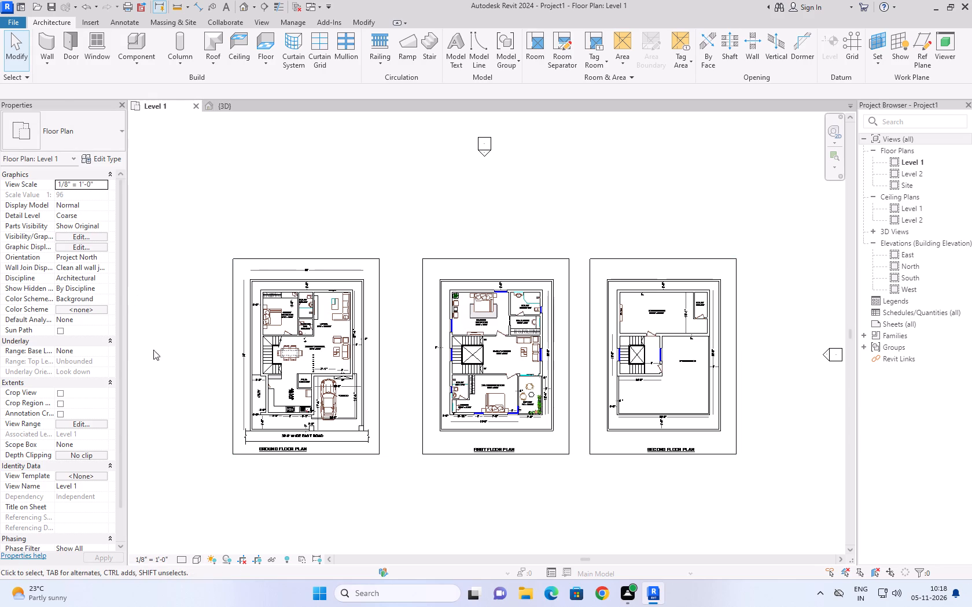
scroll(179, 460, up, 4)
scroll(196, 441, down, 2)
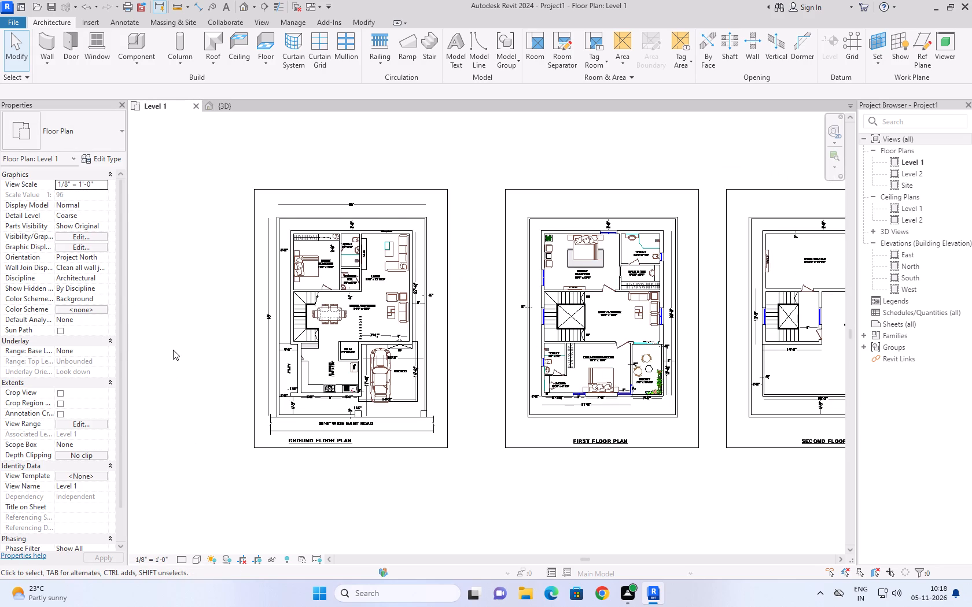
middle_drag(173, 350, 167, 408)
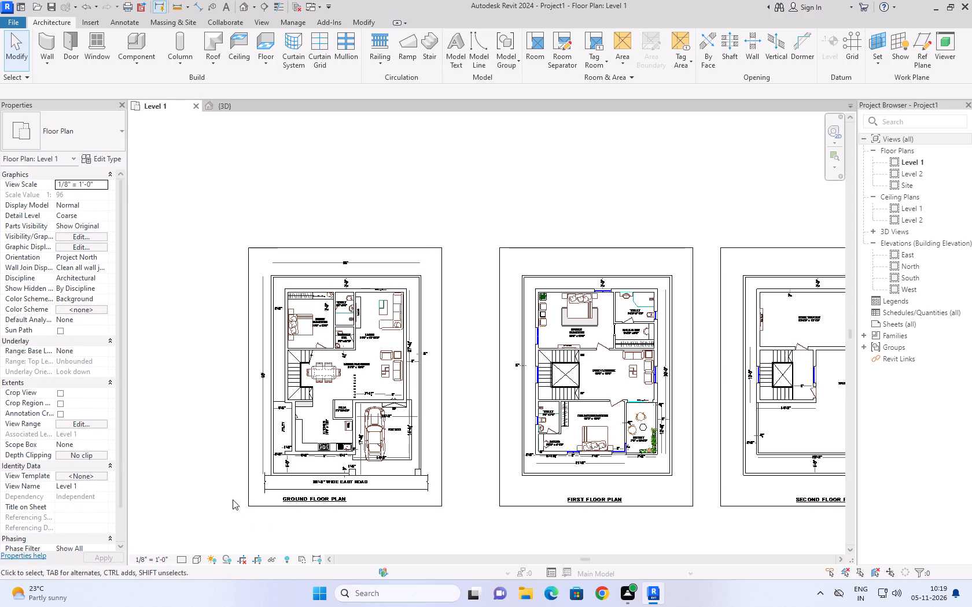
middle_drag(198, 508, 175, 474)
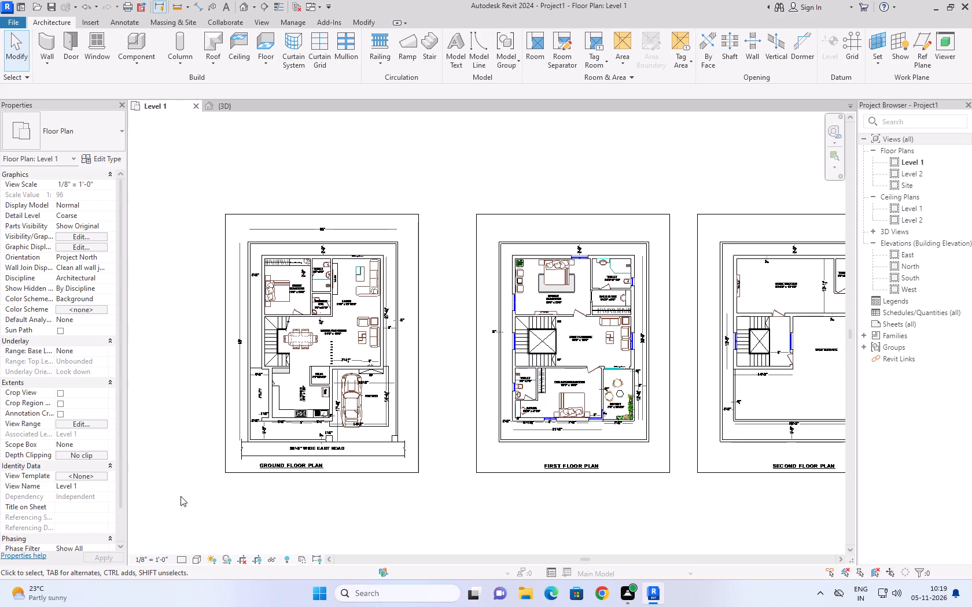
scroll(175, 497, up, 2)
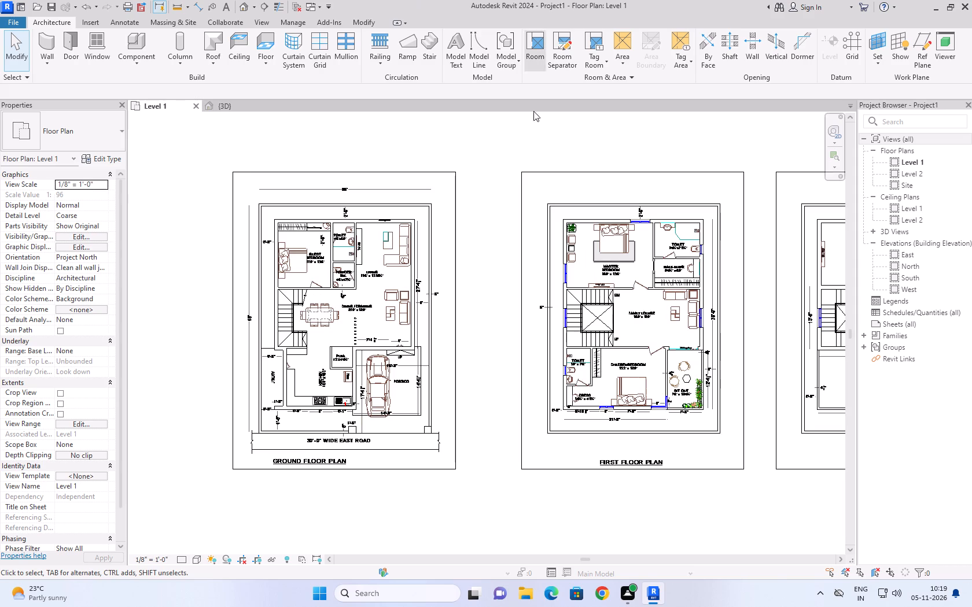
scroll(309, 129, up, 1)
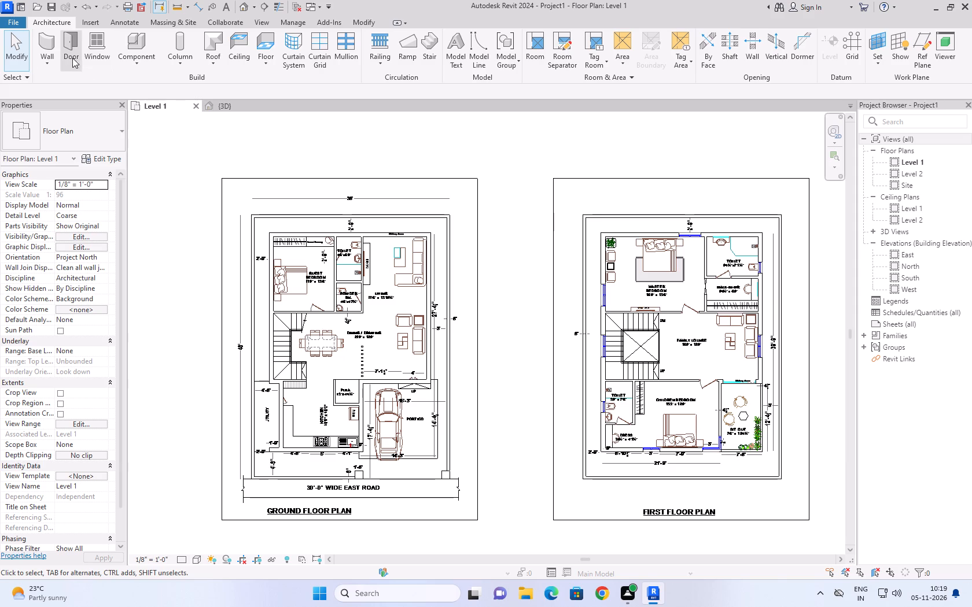
Save the project in the Documents folder under the name deevena11.
click(44, 63)
click(80, 89)
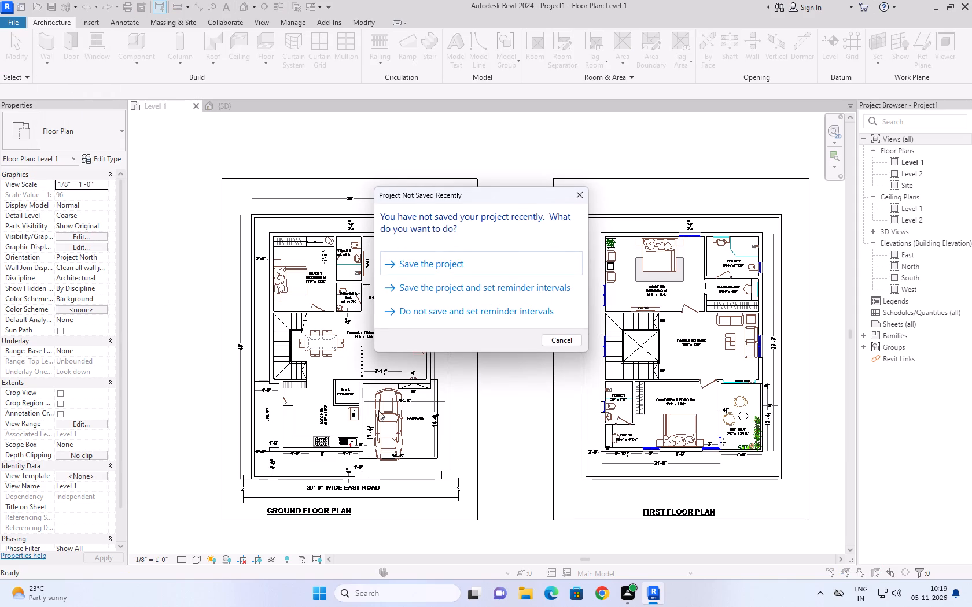
click(447, 264)
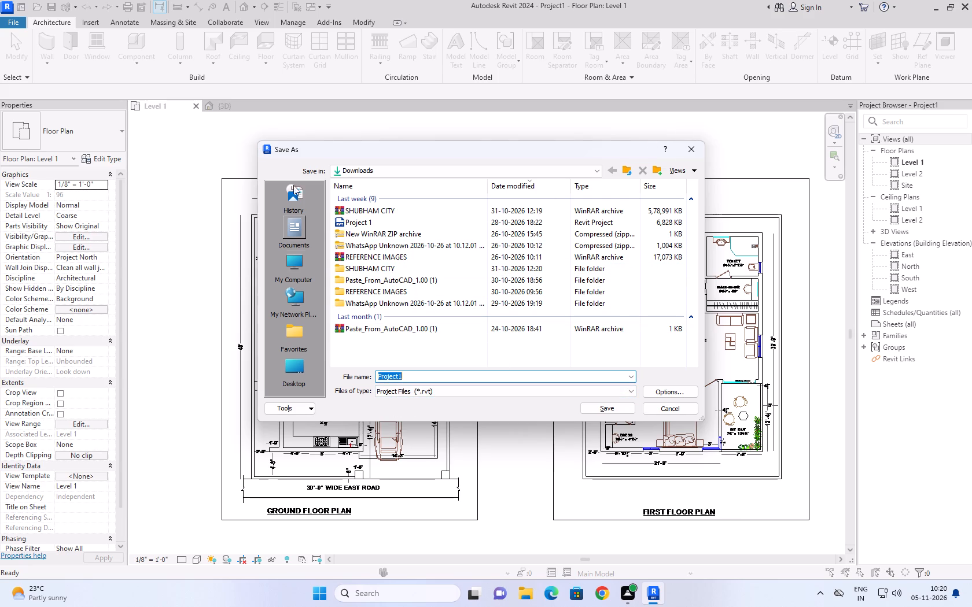
click(289, 228)
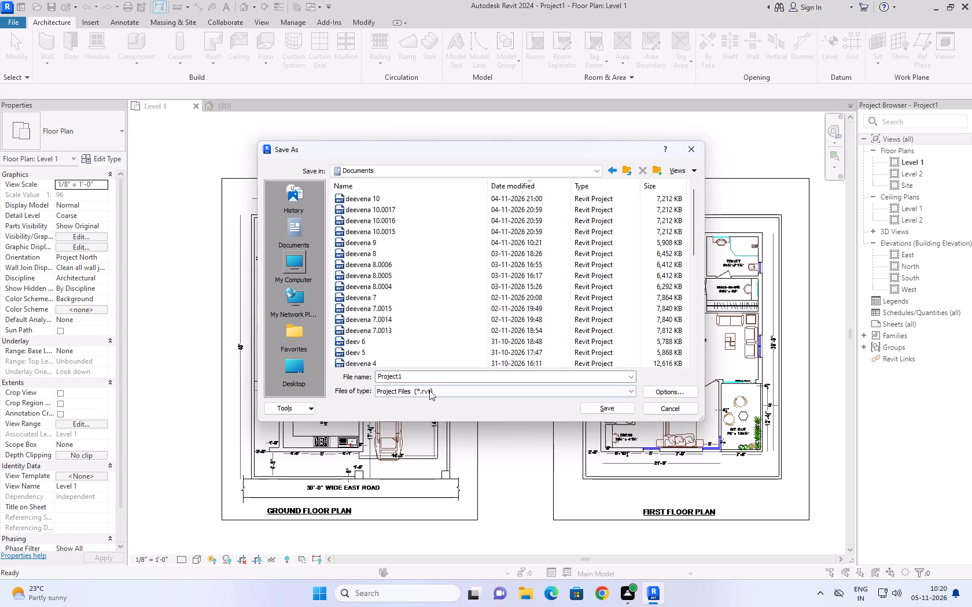
click(402, 371)
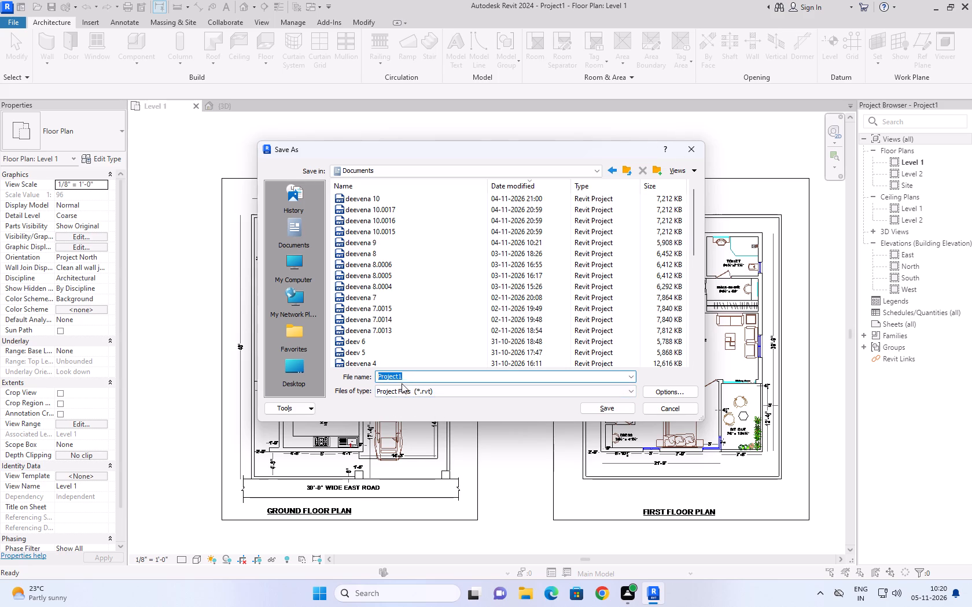
key(d)
key(e)
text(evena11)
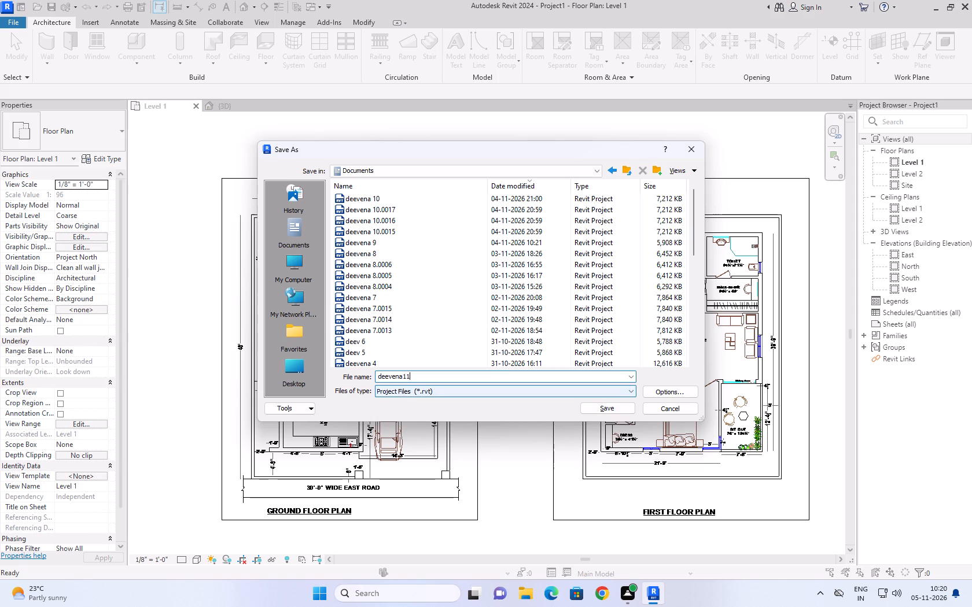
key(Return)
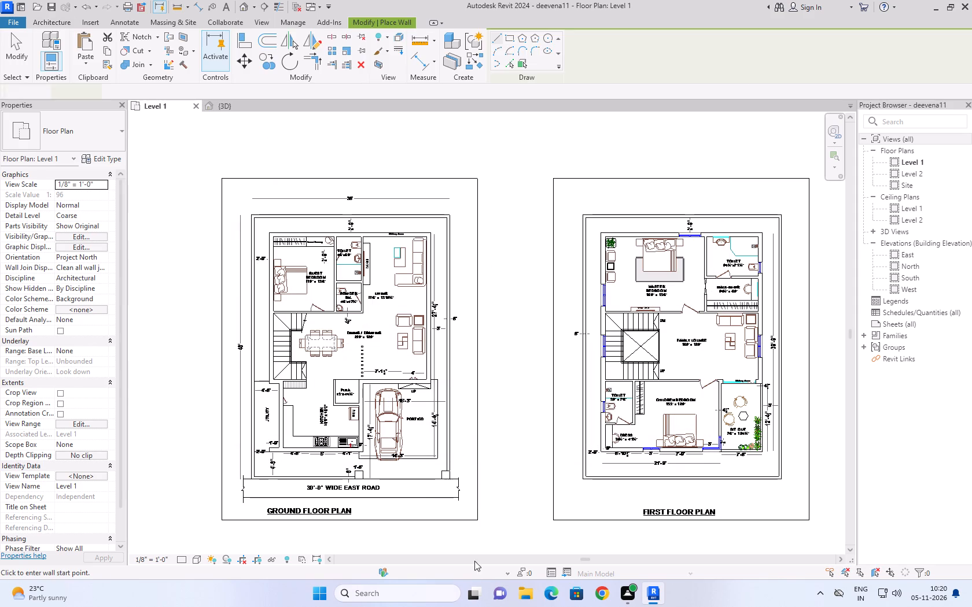
Examine the room layout, portico and compound boundary of the imported ground floor plan in the Level 1 view.
scroll(484, 387, down, 2)
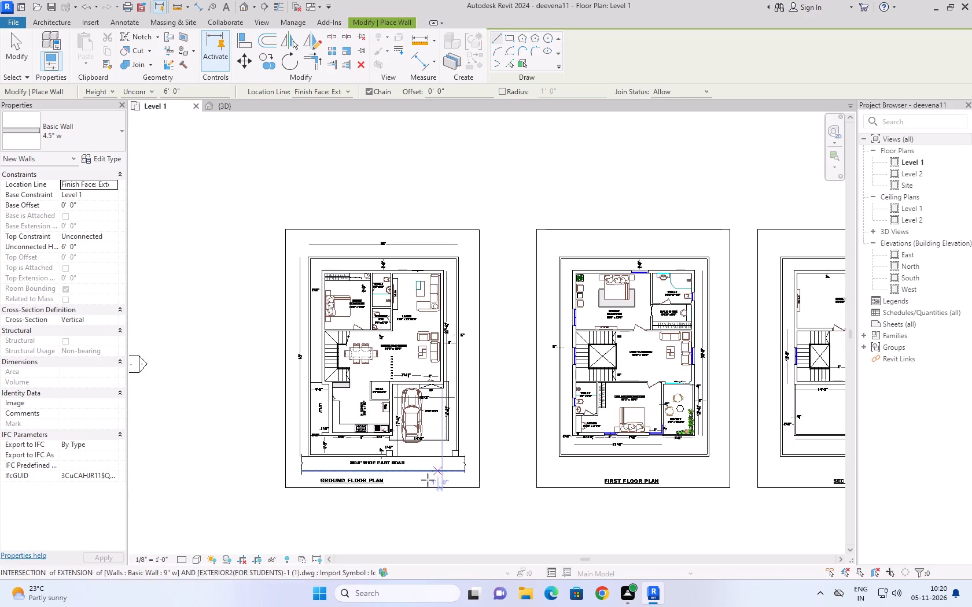
scroll(426, 482, up, 4)
middle_drag(412, 455, 424, 479)
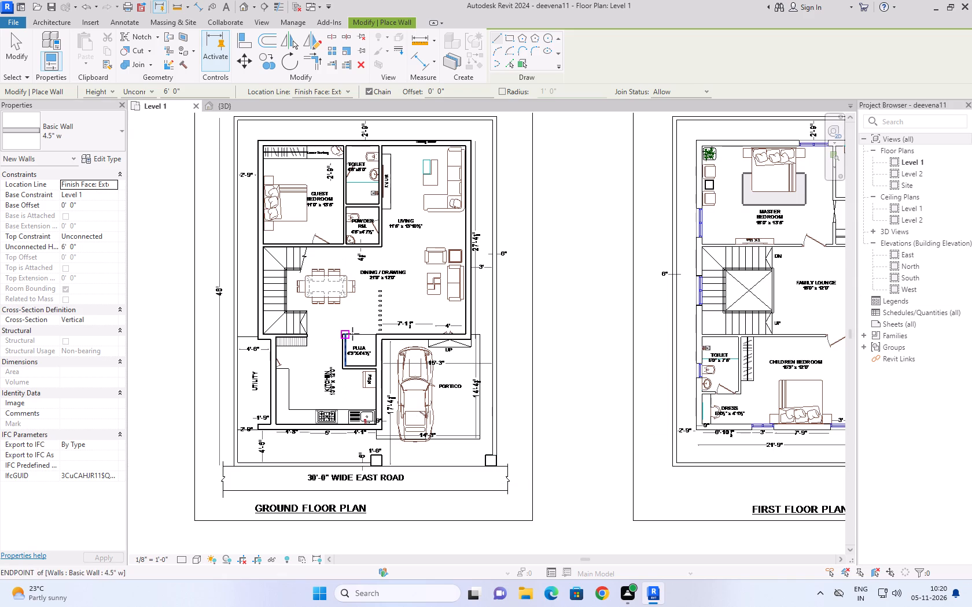
scroll(361, 306, up, 3)
scroll(361, 306, down, 2)
middle_drag(361, 306, 409, 350)
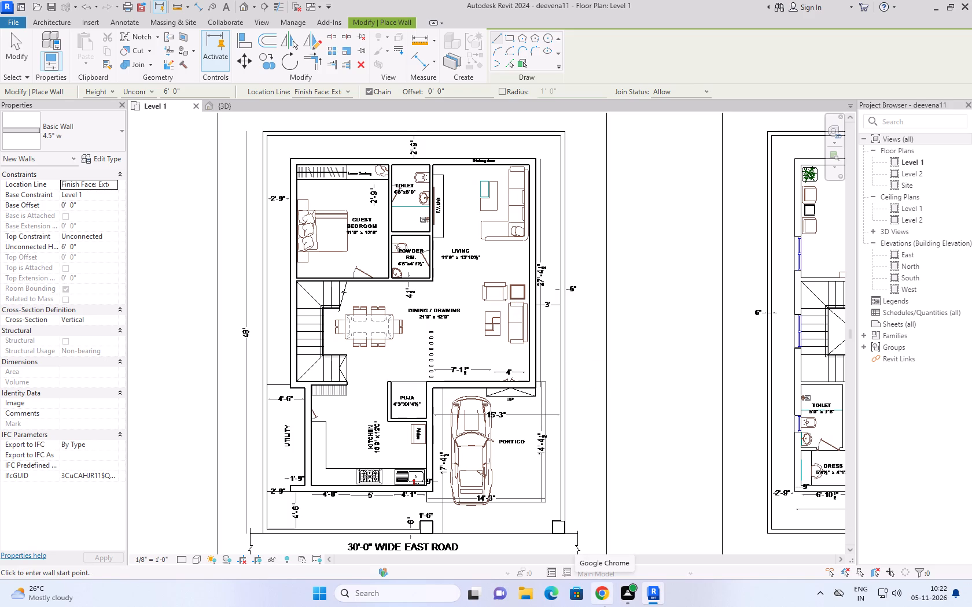
scroll(628, 242, down, 2)
scroll(633, 245, up, 1)
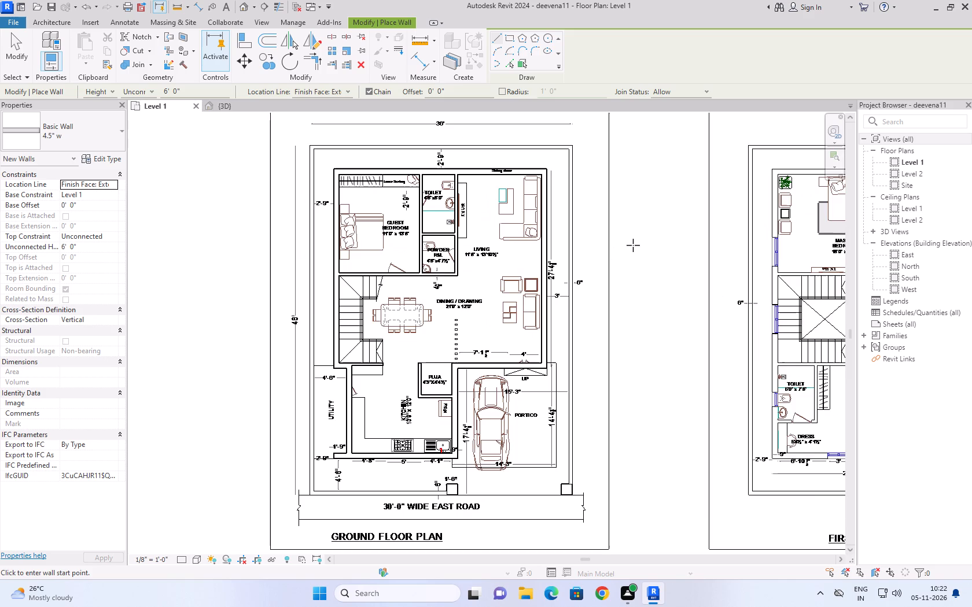
scroll(633, 245, down, 1)
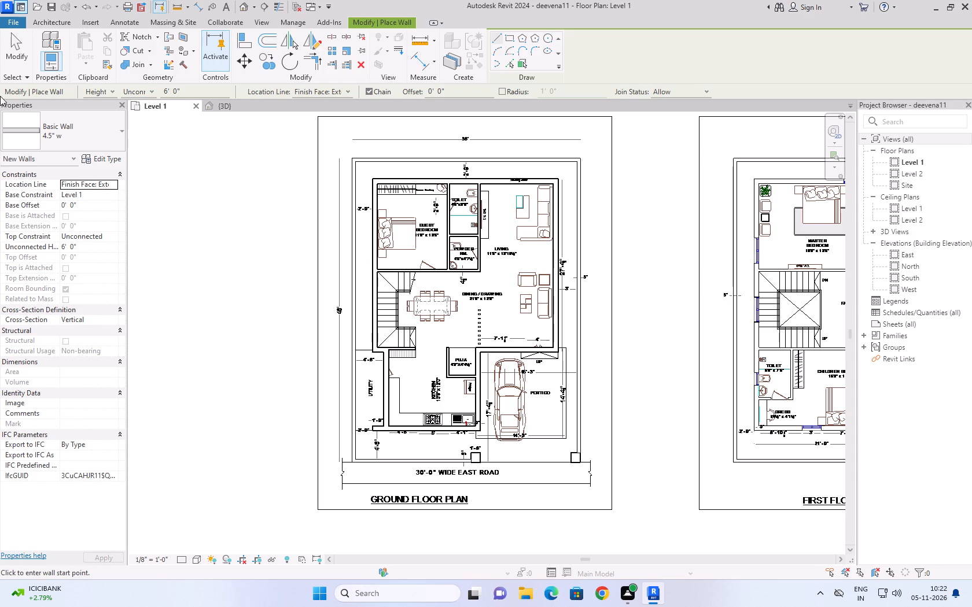
scroll(231, 243, down, 8)
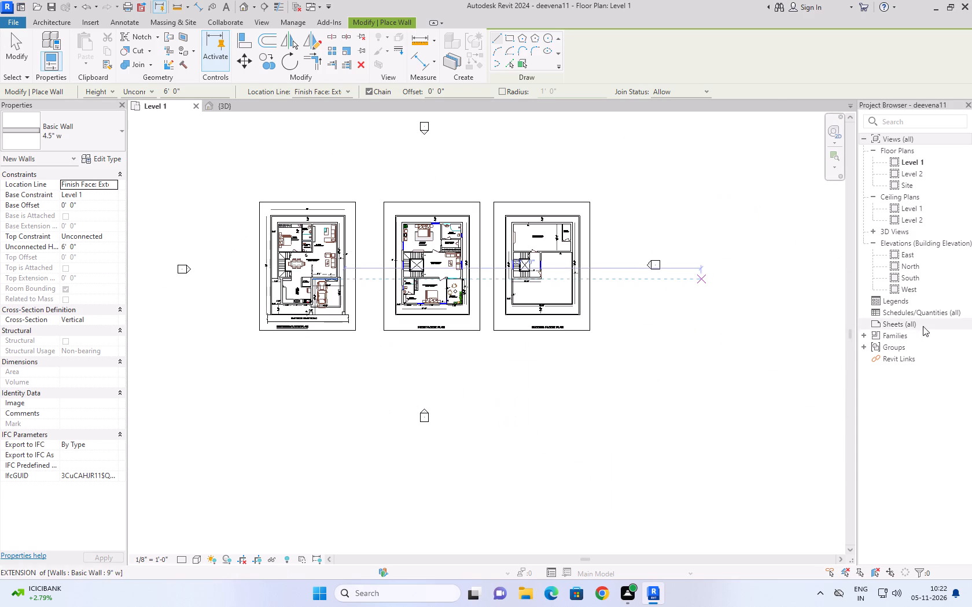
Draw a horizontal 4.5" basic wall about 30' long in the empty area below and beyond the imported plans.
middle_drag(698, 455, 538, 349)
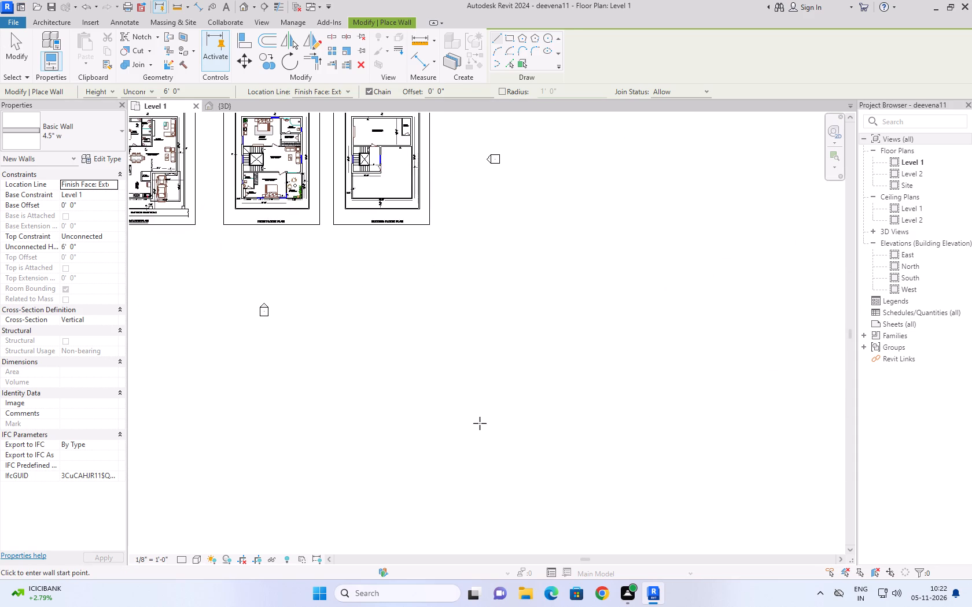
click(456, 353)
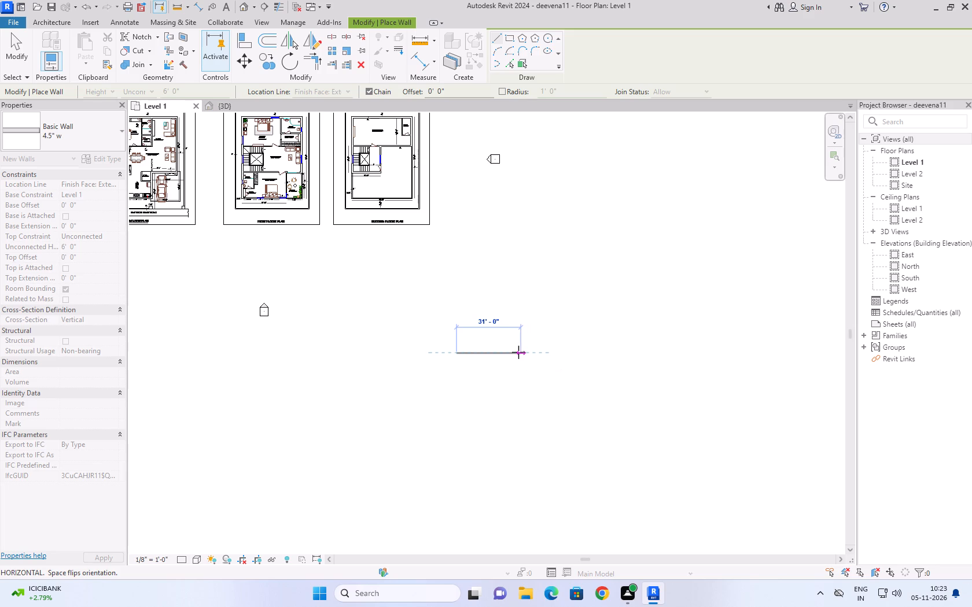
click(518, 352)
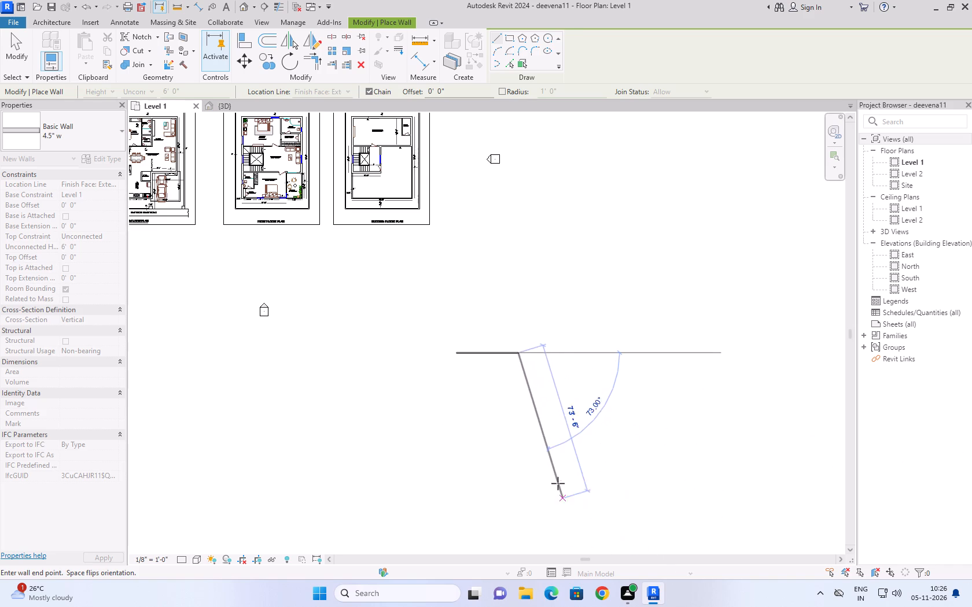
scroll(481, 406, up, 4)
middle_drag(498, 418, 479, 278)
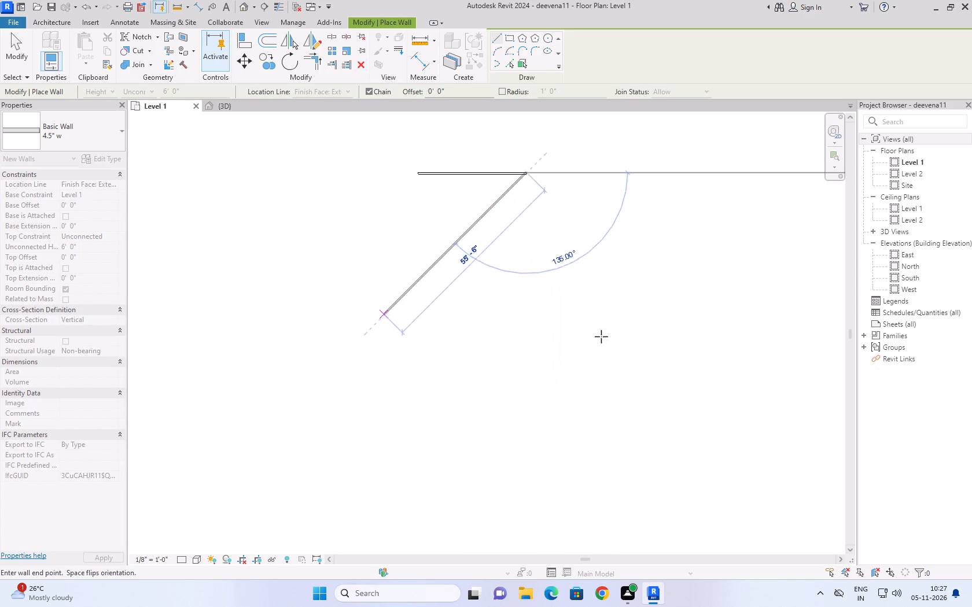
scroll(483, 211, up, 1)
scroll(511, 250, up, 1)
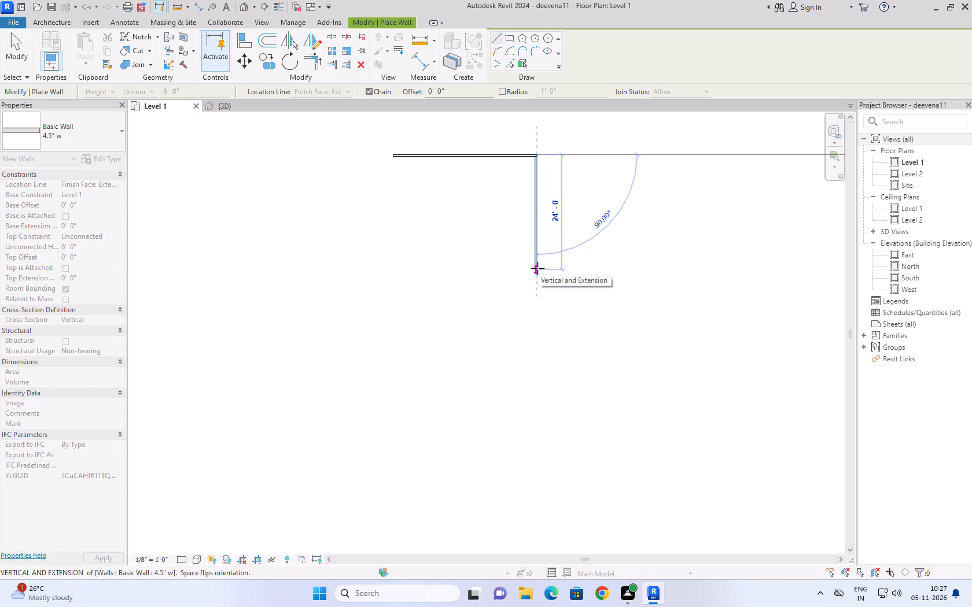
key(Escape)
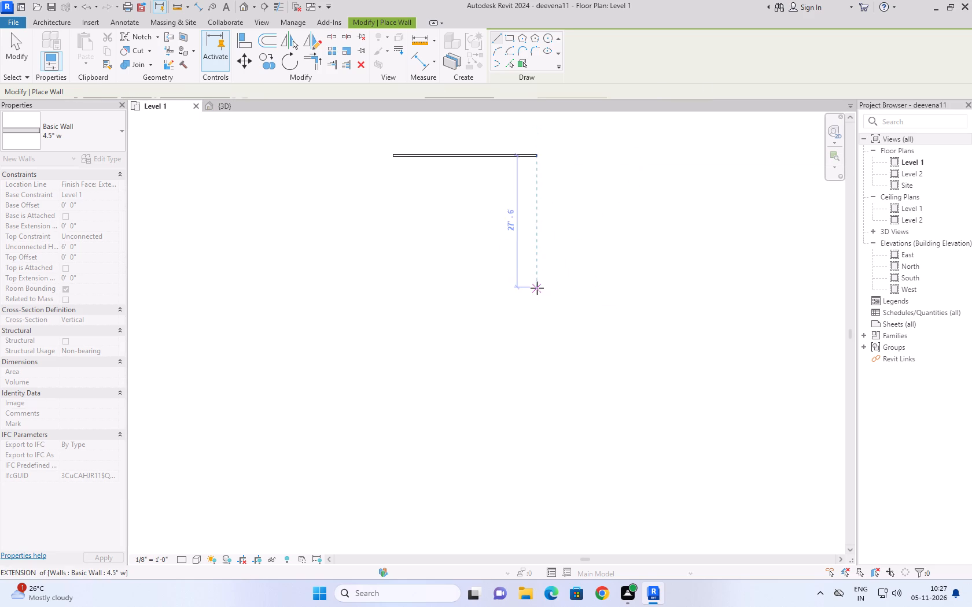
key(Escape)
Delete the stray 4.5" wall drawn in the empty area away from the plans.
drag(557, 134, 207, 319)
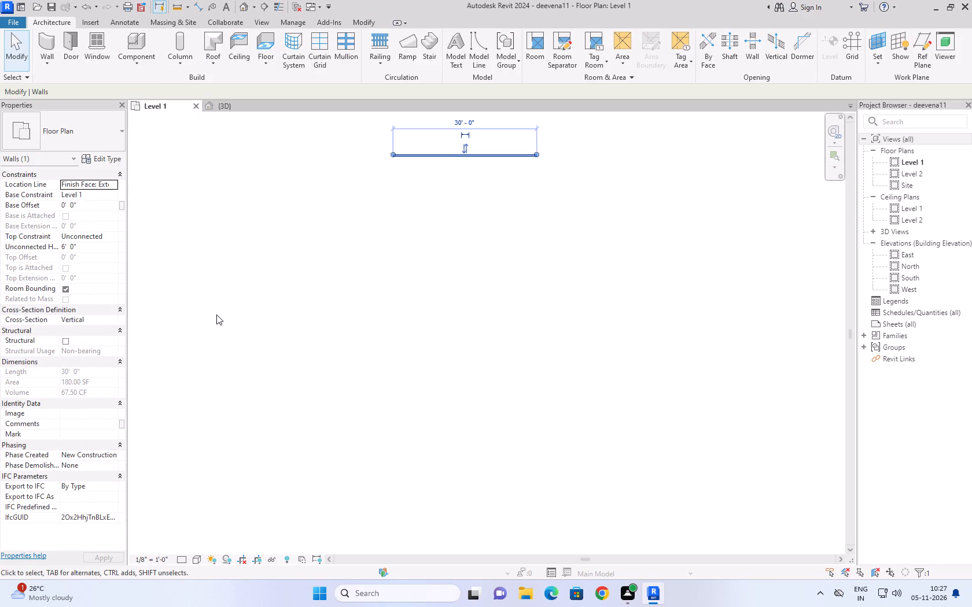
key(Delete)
Examine the imported ground, first and second floor plans side by side in the Level 1 view.
scroll(462, 310, down, 2)
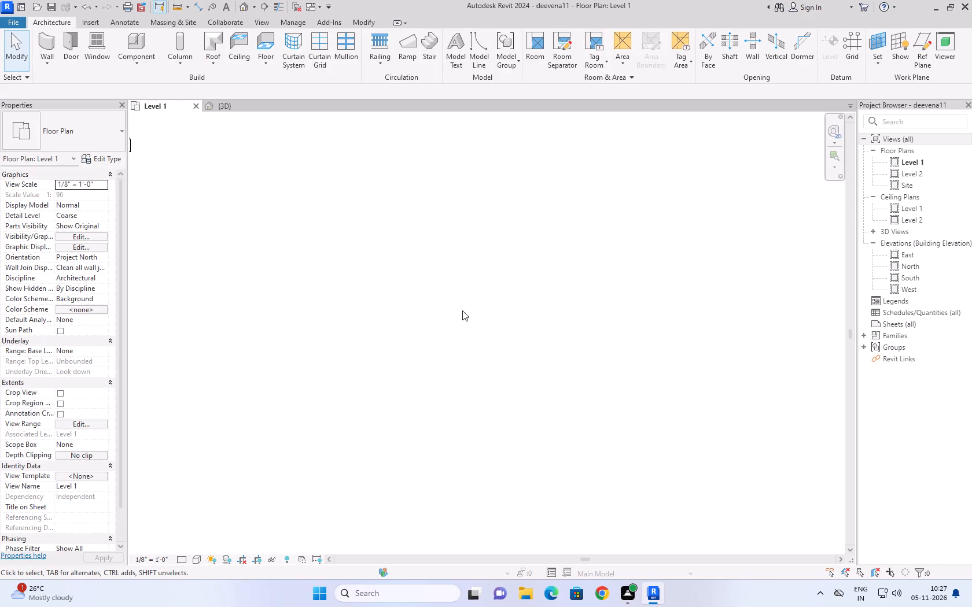
scroll(462, 310, down, 10)
scroll(262, 135, up, 5)
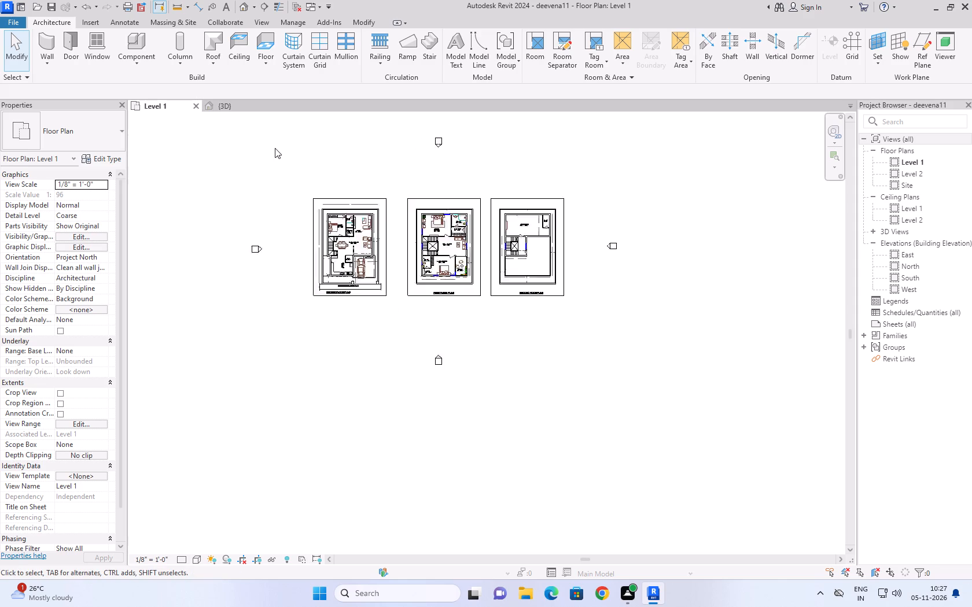
scroll(337, 395, up, 1)
scroll(362, 343, up, 2)
middle_drag(337, 340, 304, 389)
scroll(336, 342, up, 1)
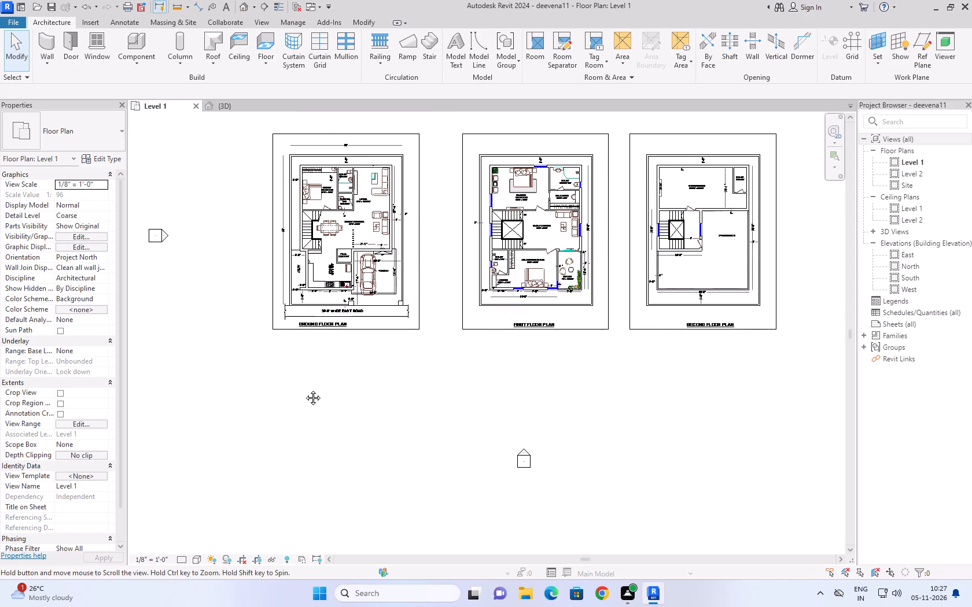
middle_drag(304, 389, 284, 456)
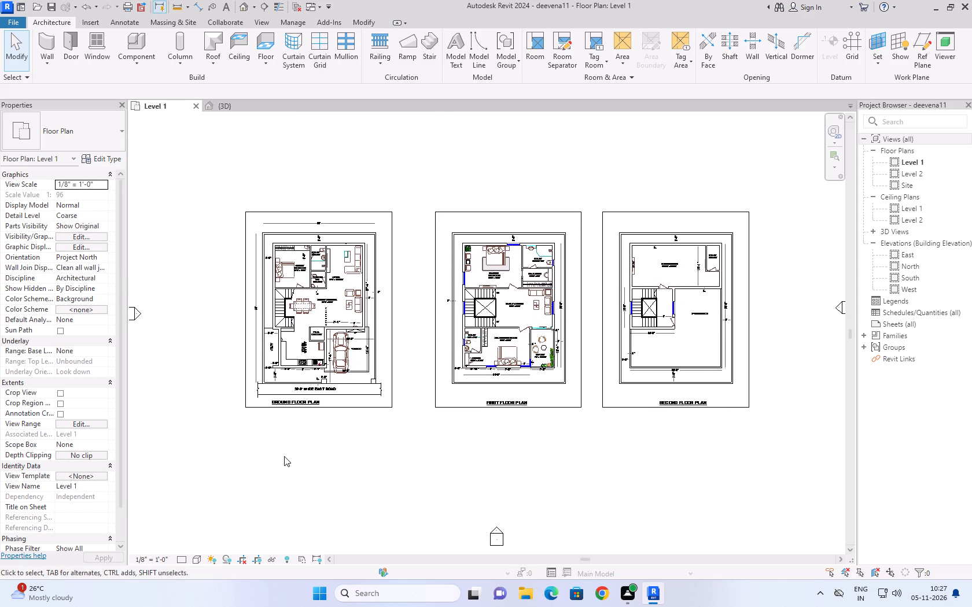
scroll(285, 446, up, 1)
middle_drag(279, 452, 260, 488)
Switch to the 3D view and examine the roofed house beside the imported first and second floor plans.
click(228, 111)
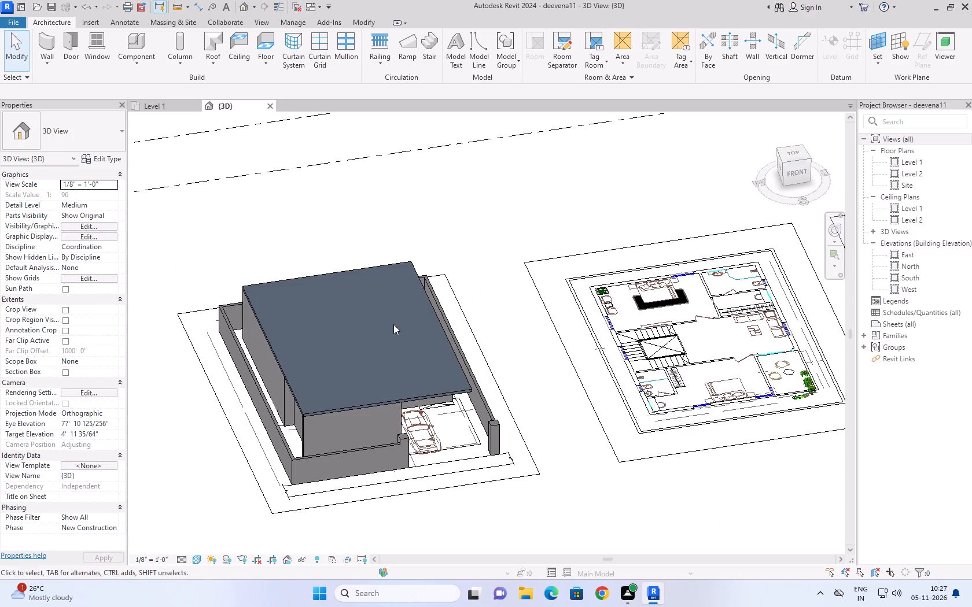
scroll(489, 276, down, 2)
scroll(487, 277, up, 1)
scroll(487, 277, down, 2)
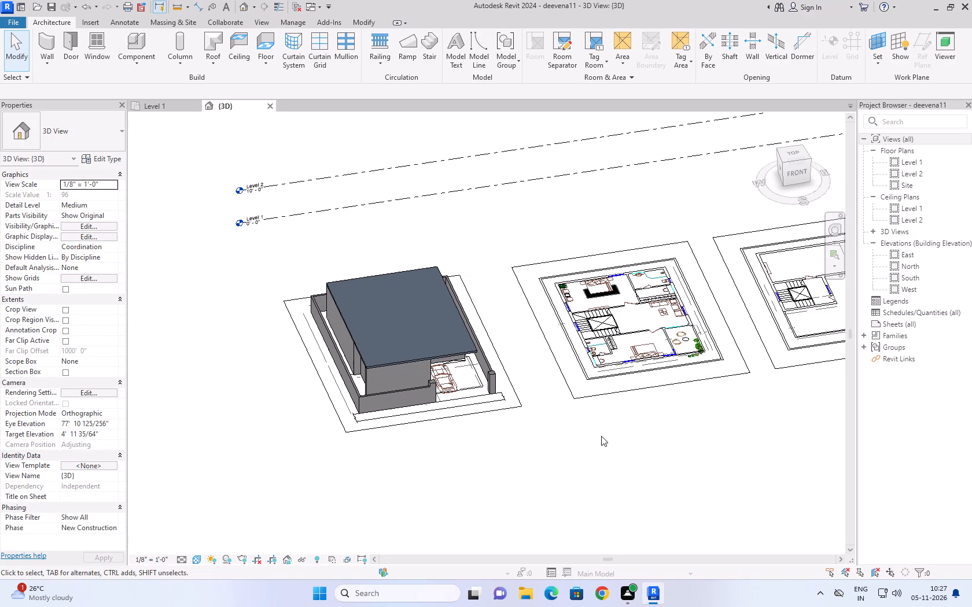
middle_drag(654, 451, 553, 425)
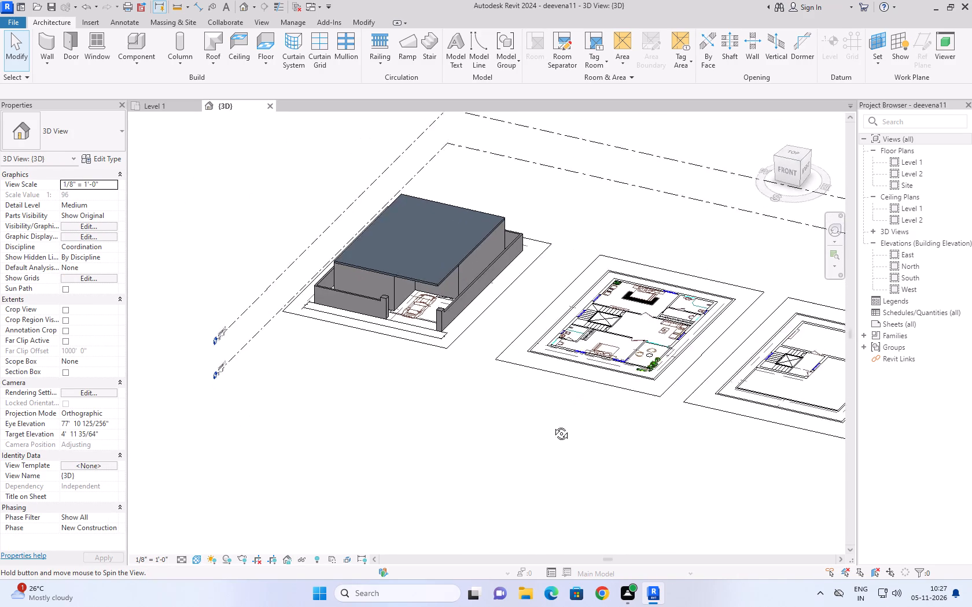
middle_drag(553, 425, 535, 407)
scroll(534, 408, down, 2)
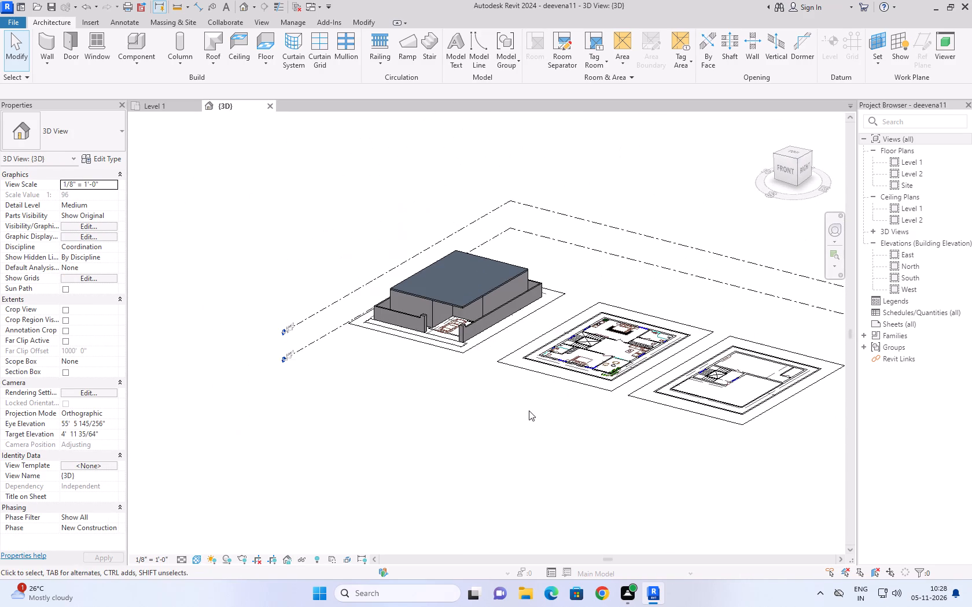
scroll(534, 284, up, 3)
scroll(601, 277, up, 1)
scroll(580, 280, down, 1)
scroll(505, 225, down, 2)
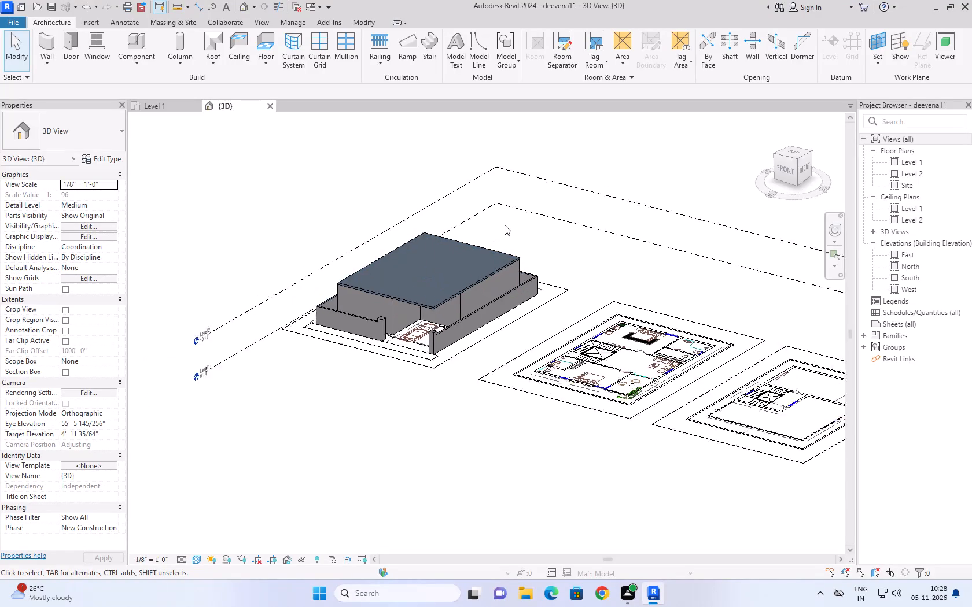
scroll(739, 309, up, 4)
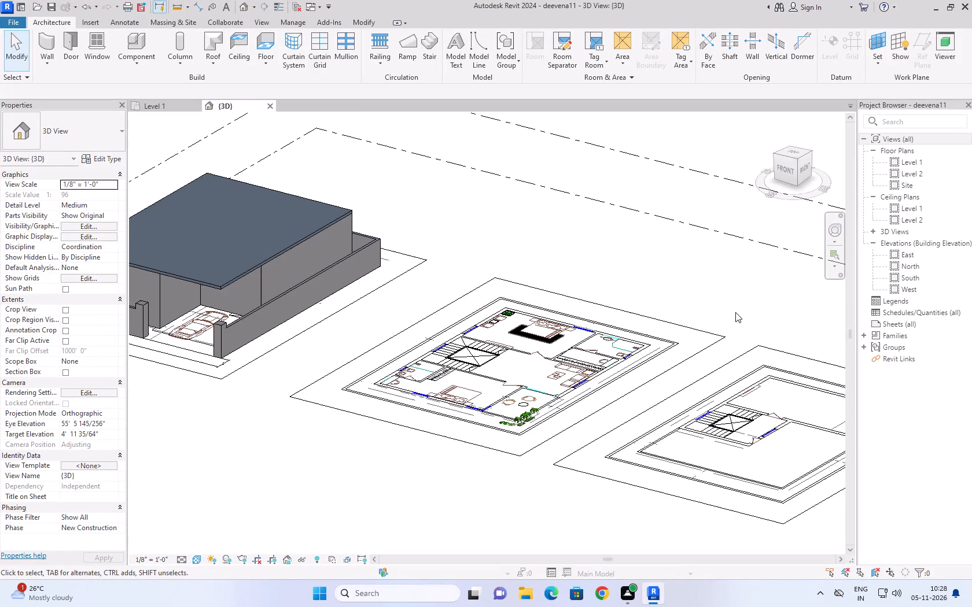
scroll(734, 313, down, 1)
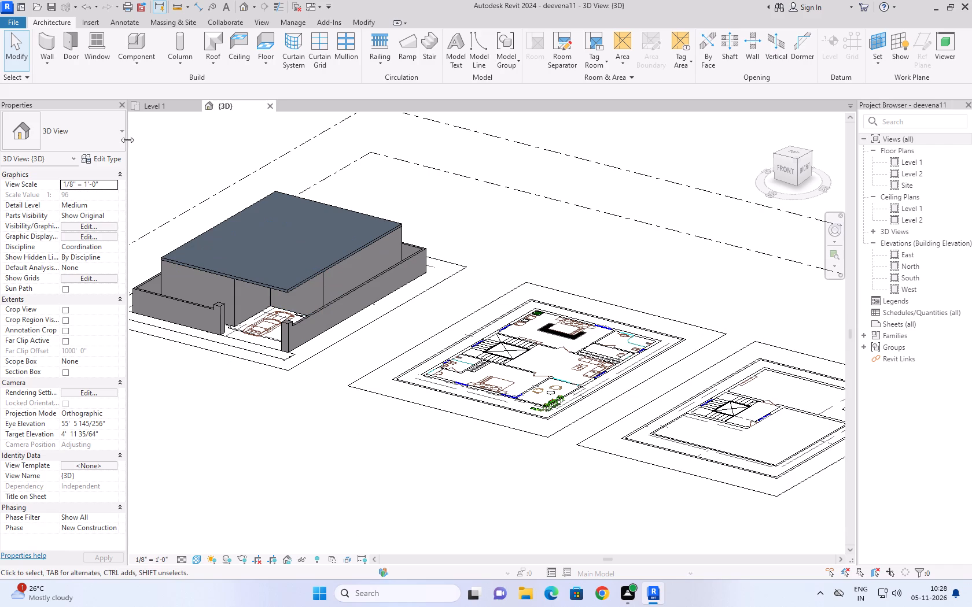
Return to the Level 1 floor plan and examine the imported first floor plan beside the ground and second floor plans.
click(160, 103)
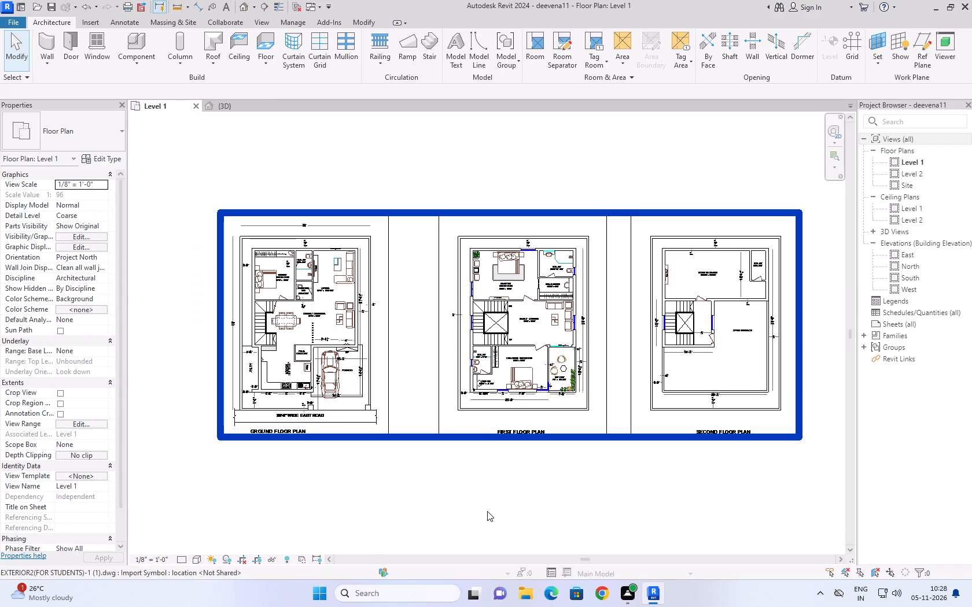
scroll(584, 523, up, 1)
scroll(570, 464, up, 1)
middle_drag(570, 464, 564, 524)
scroll(561, 519, up, 1)
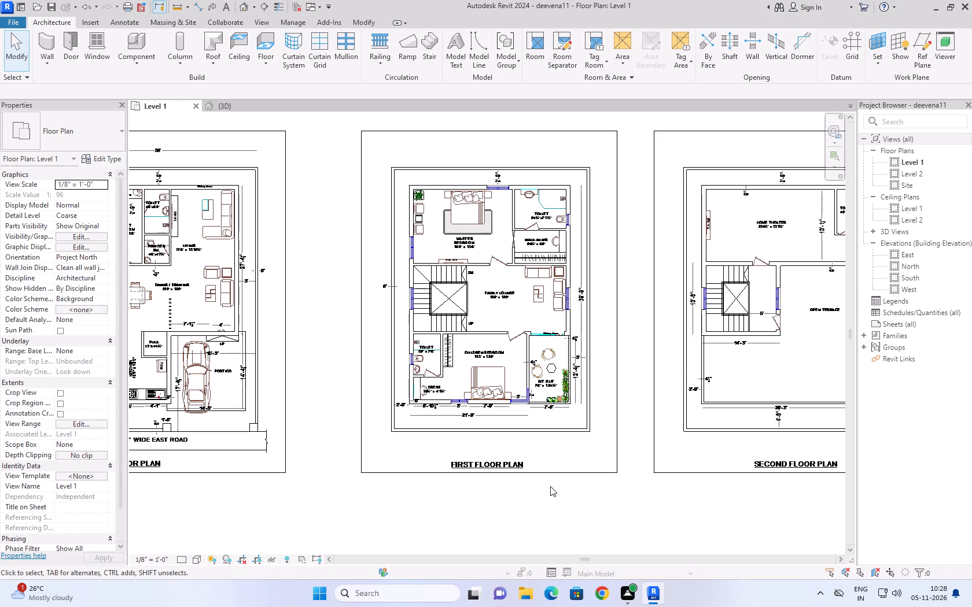
middle_drag(550, 494, 550, 538)
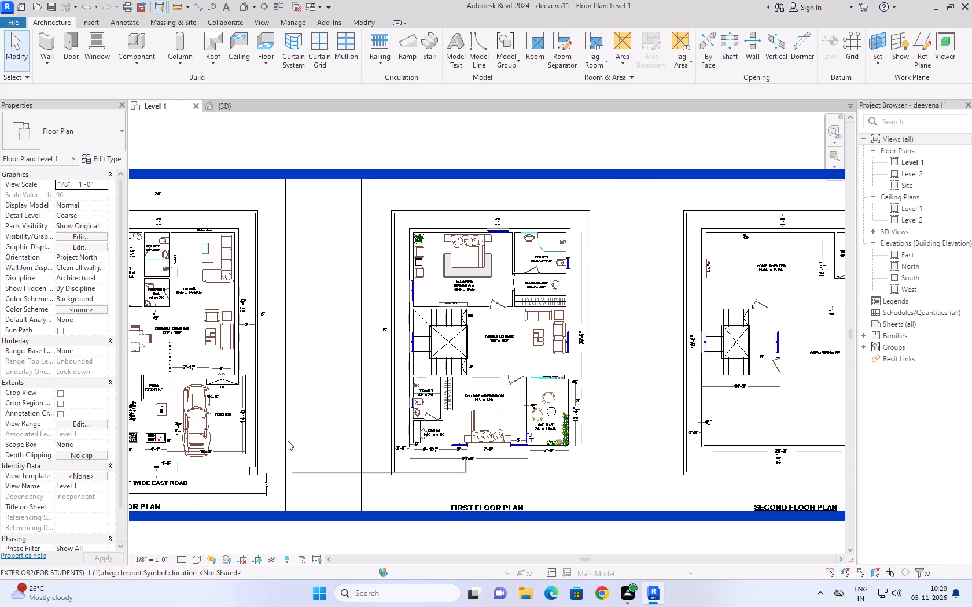
scroll(288, 441, down, 2)
scroll(556, 470, down, 2)
scroll(385, 523, up, 3)
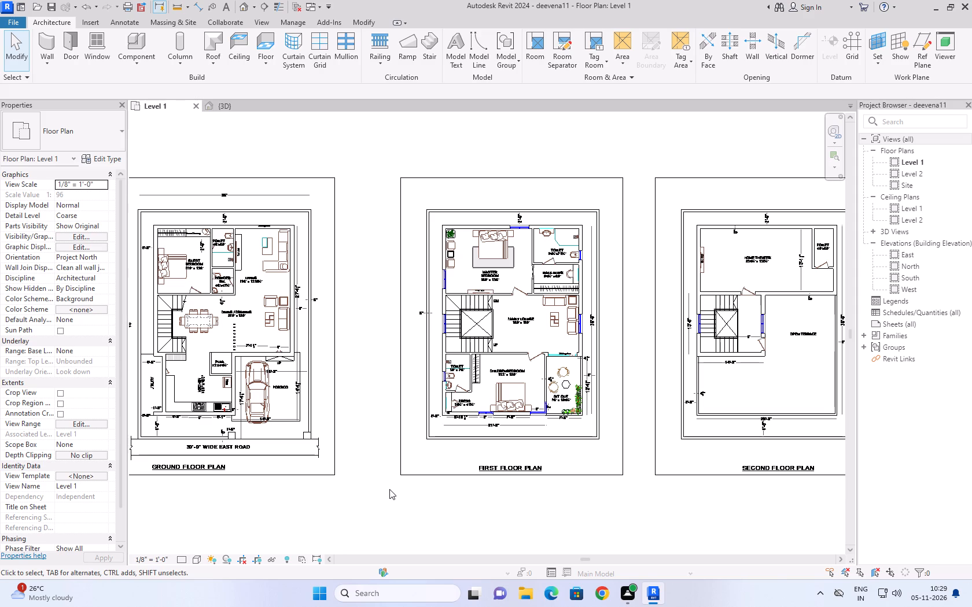
scroll(389, 490, down, 3)
scroll(396, 493, up, 3)
scroll(516, 489, up, 4)
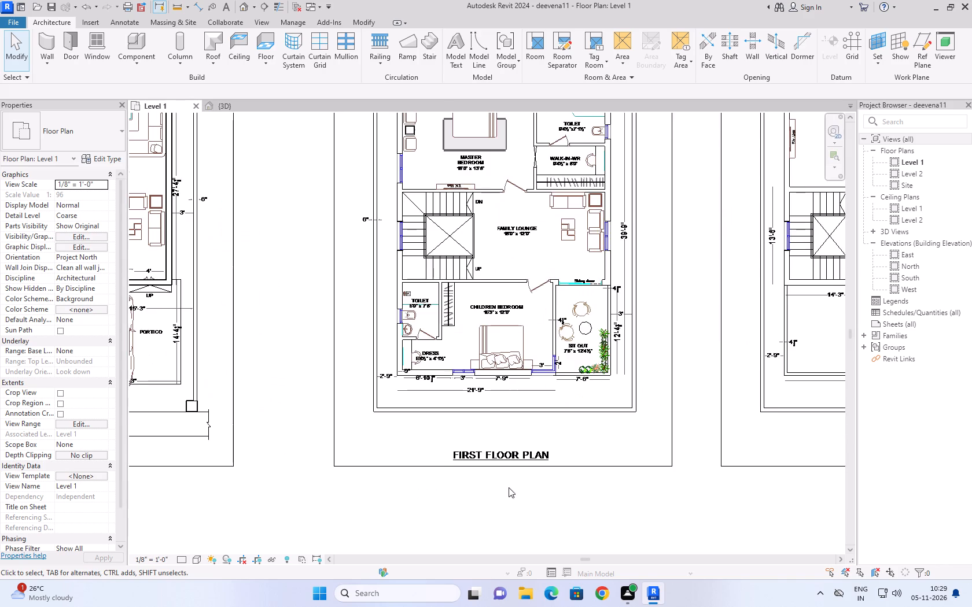
middle_drag(507, 490, 451, 556)
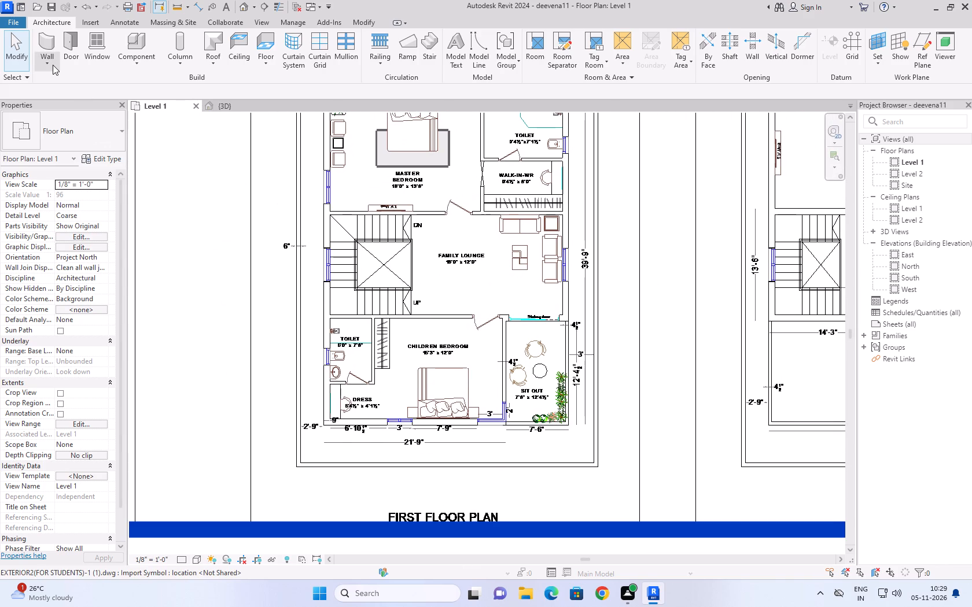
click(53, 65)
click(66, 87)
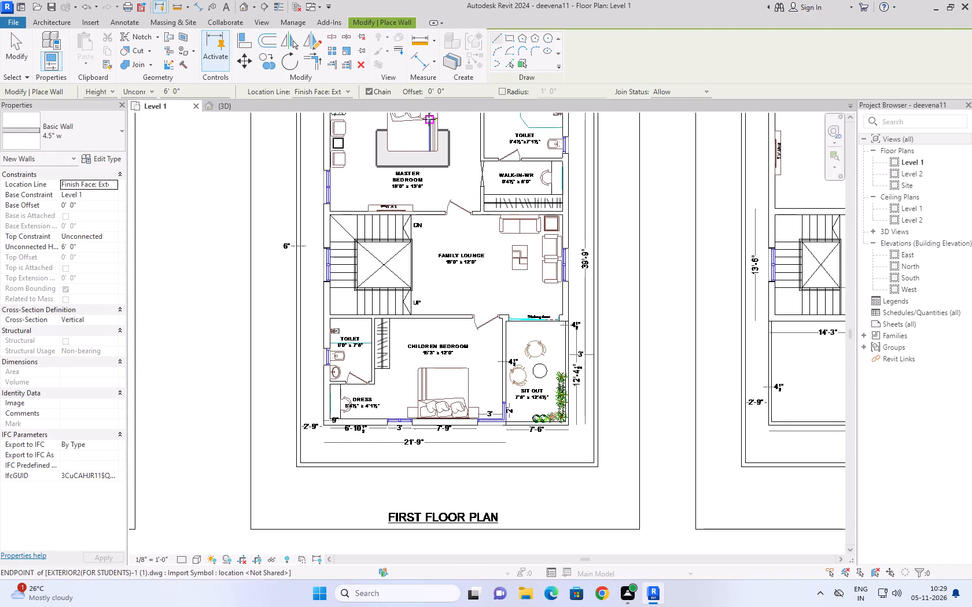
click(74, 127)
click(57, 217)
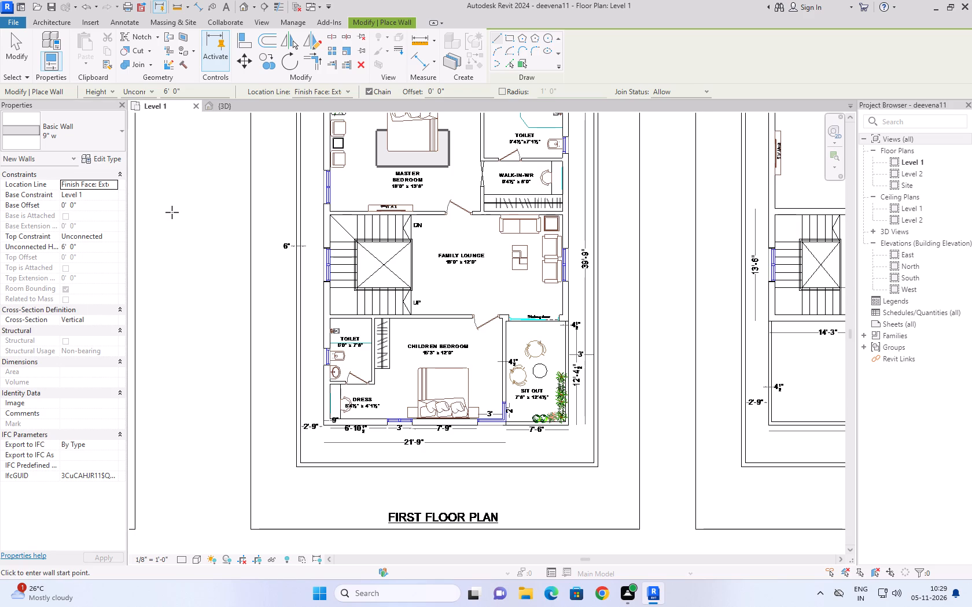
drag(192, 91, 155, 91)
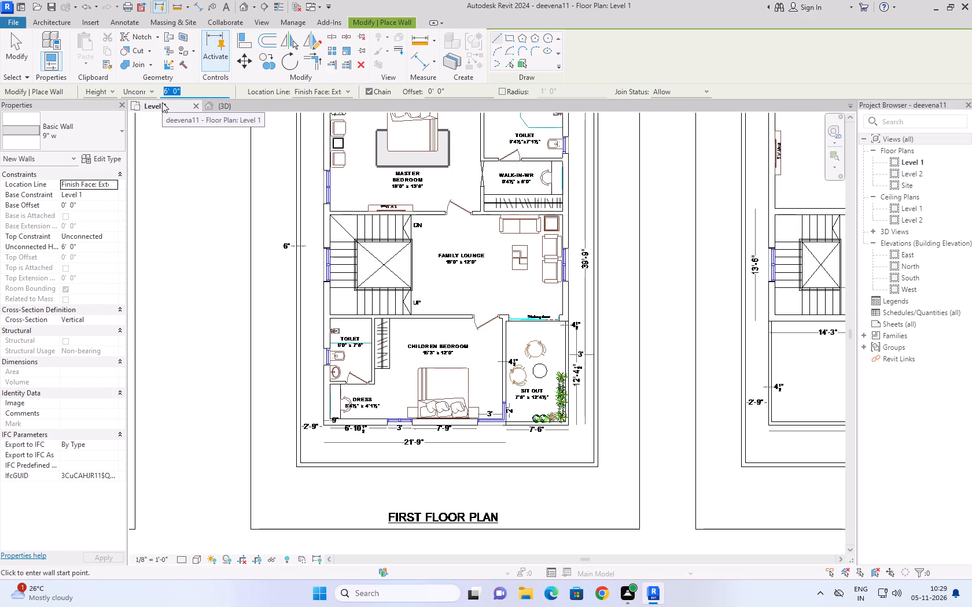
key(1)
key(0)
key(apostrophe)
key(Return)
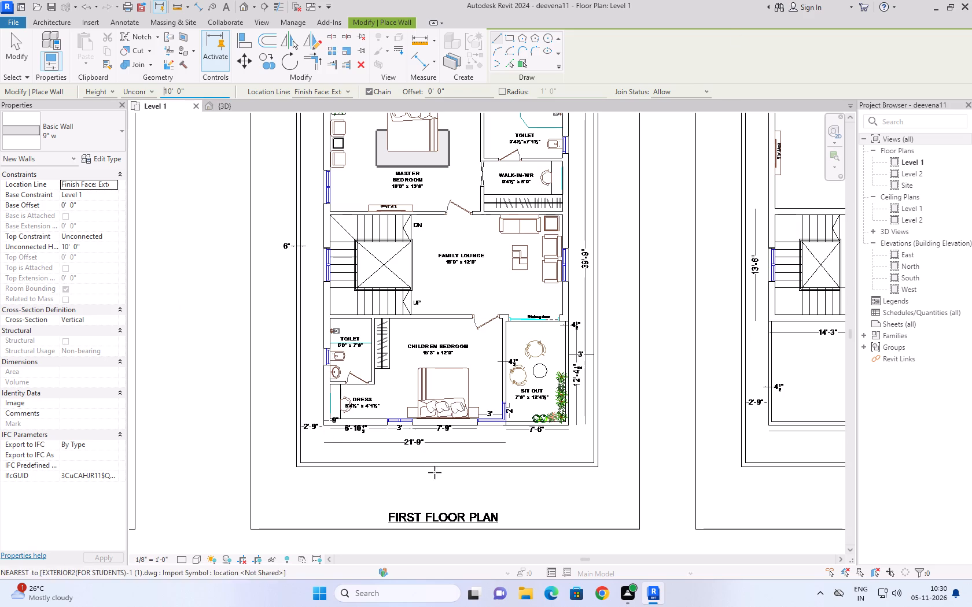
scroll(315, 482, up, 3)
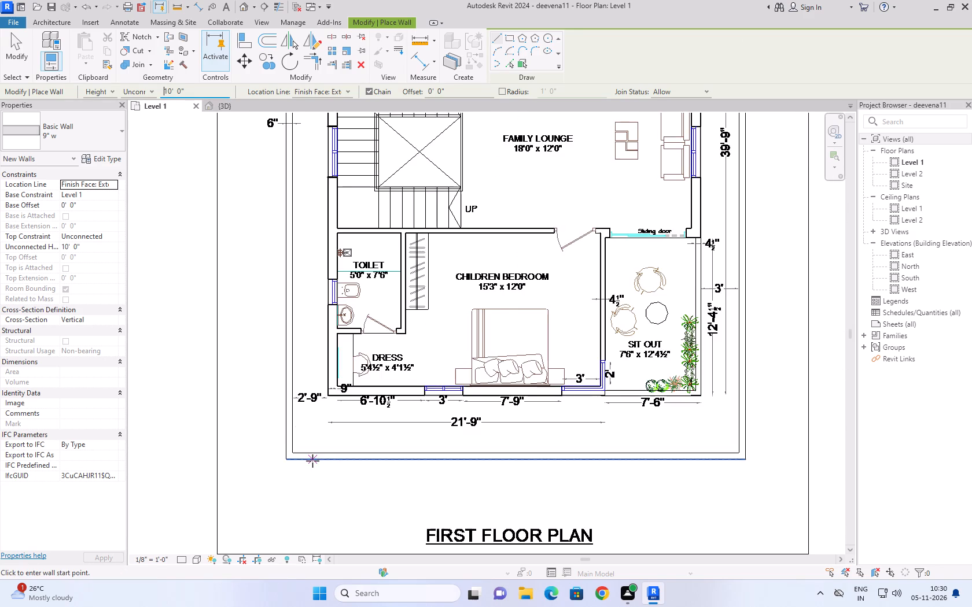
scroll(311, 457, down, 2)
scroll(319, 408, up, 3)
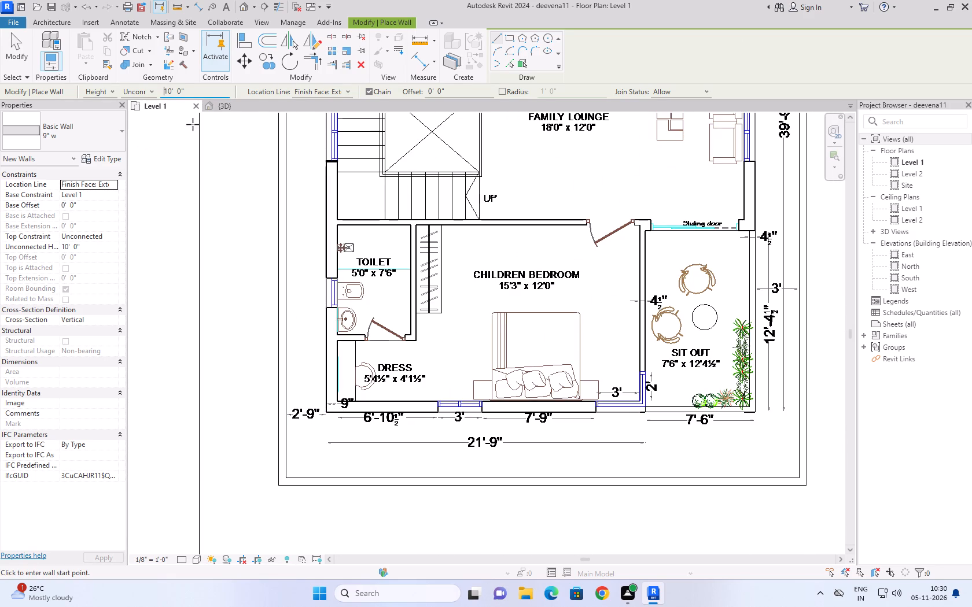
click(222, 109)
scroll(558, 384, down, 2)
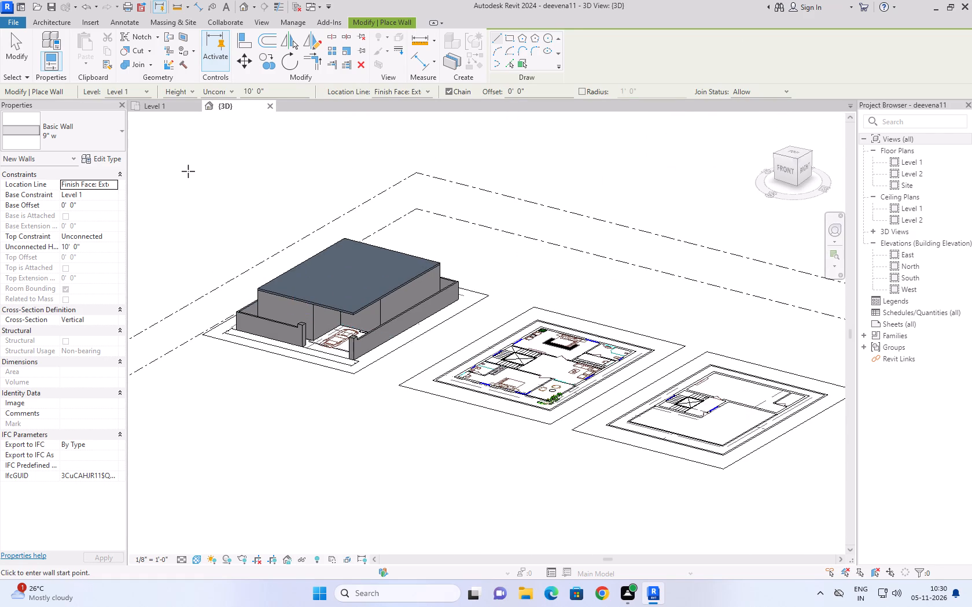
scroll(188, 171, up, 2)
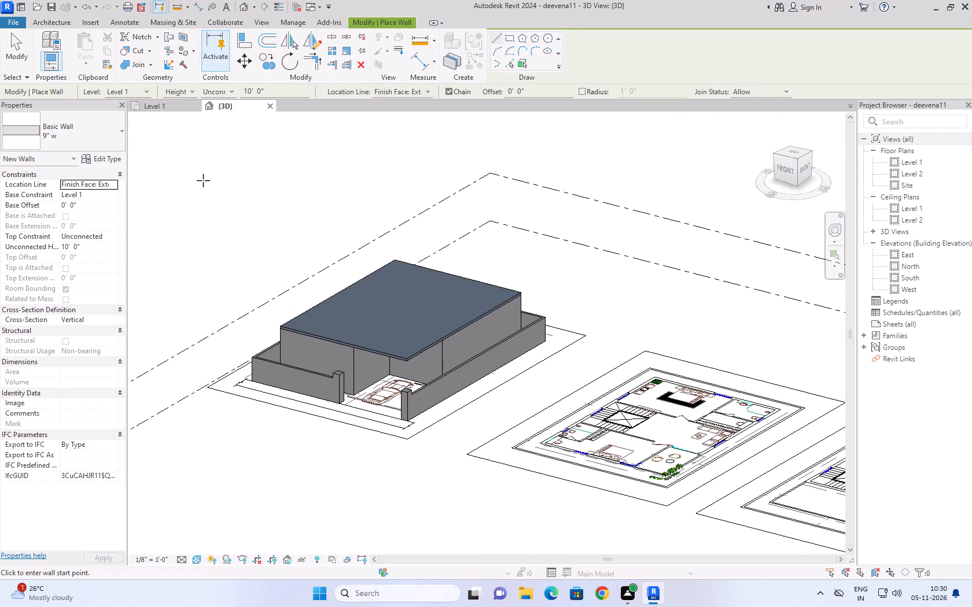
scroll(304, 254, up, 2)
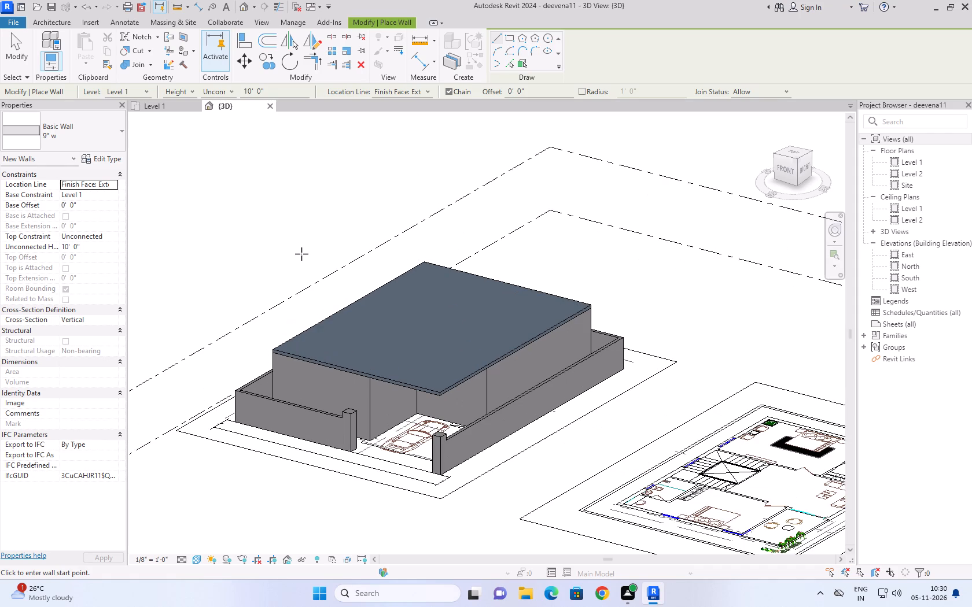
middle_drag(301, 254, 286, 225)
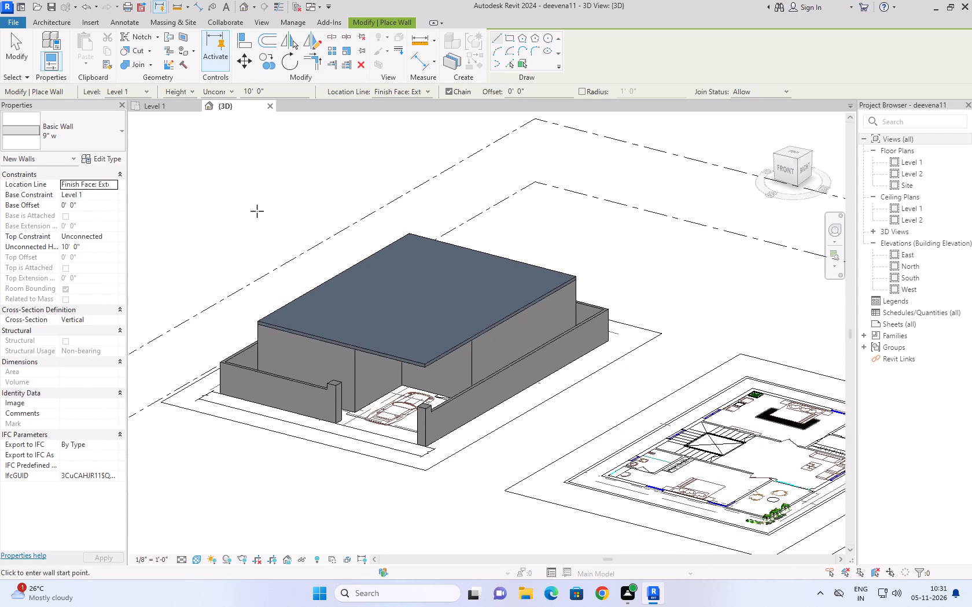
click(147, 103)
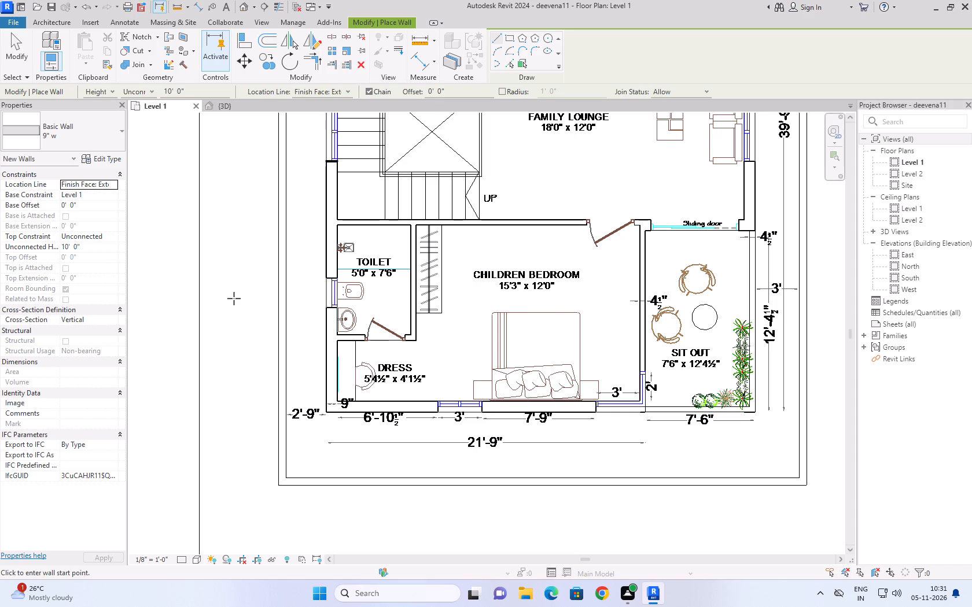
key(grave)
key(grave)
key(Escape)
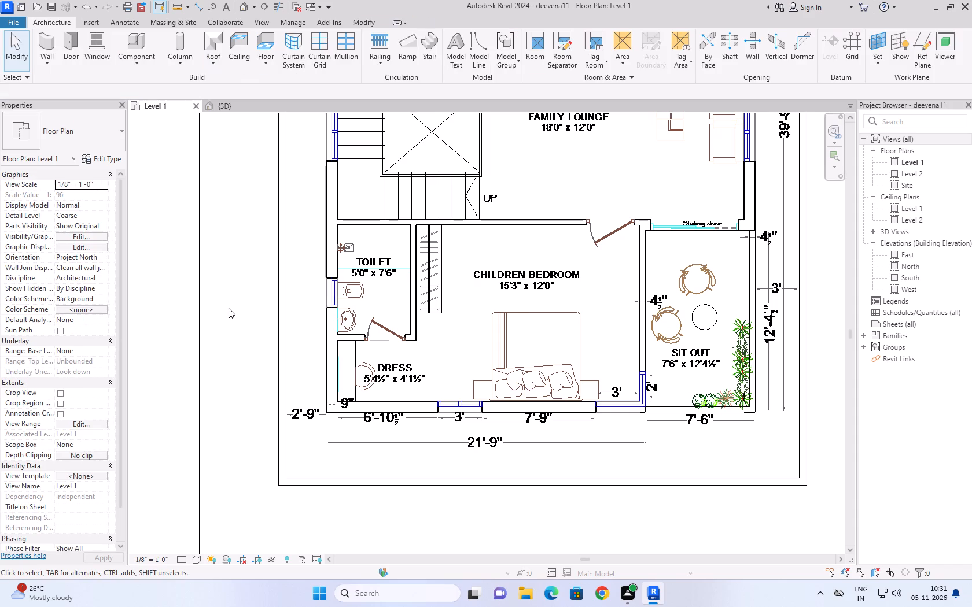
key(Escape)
Place a tagged Fixed 36" x 48" window in the ground-floor kitchen's road-side wall, about 8' from the utility-side wall.
click(94, 41)
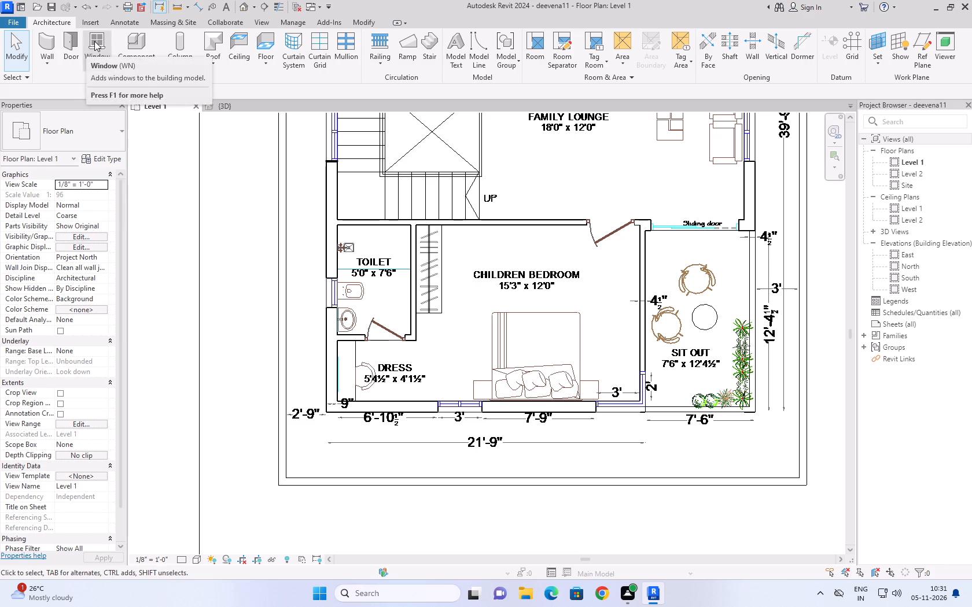
scroll(468, 413, up, 3)
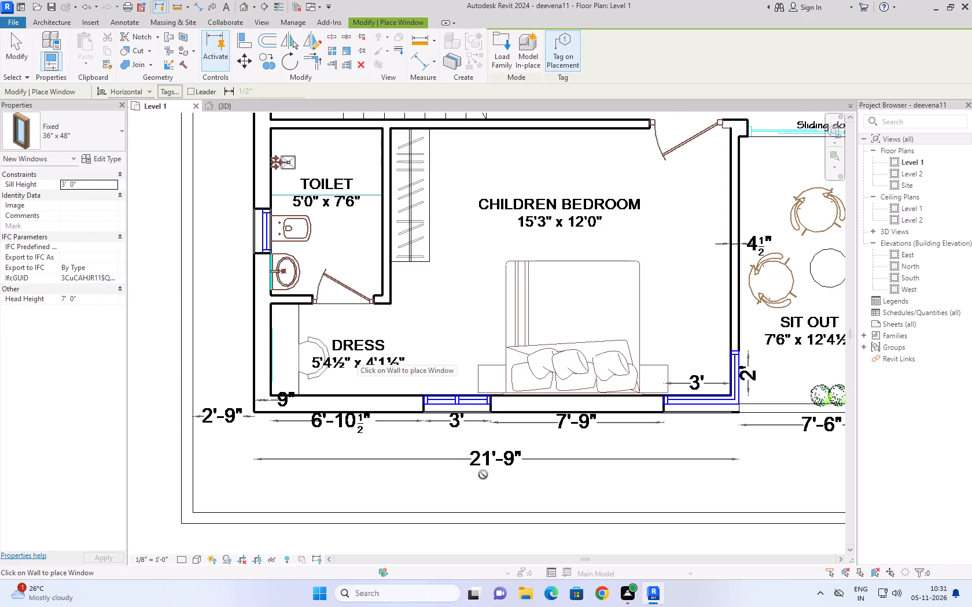
scroll(448, 391, down, 8)
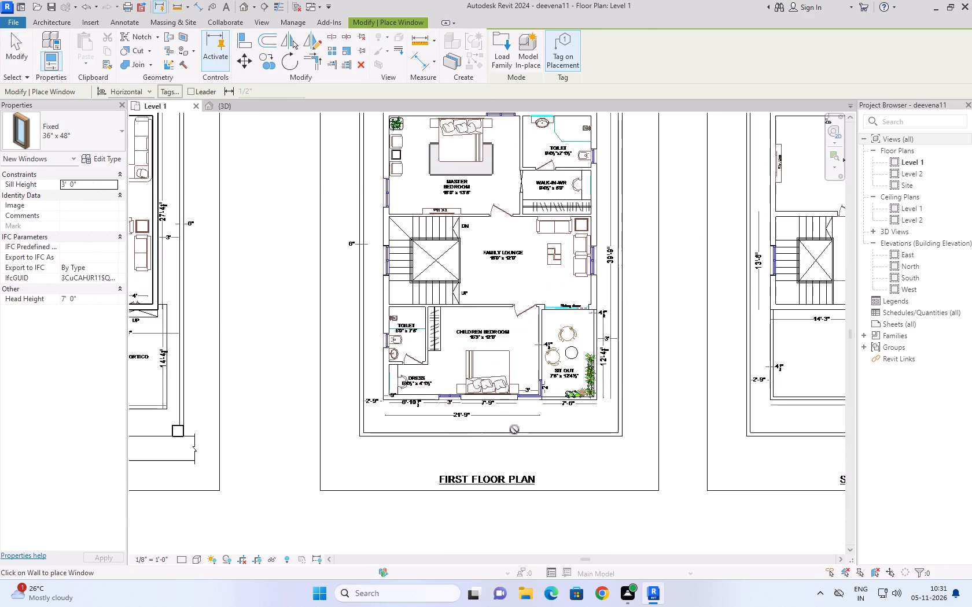
scroll(514, 430, down, 4)
scroll(226, 433, up, 8)
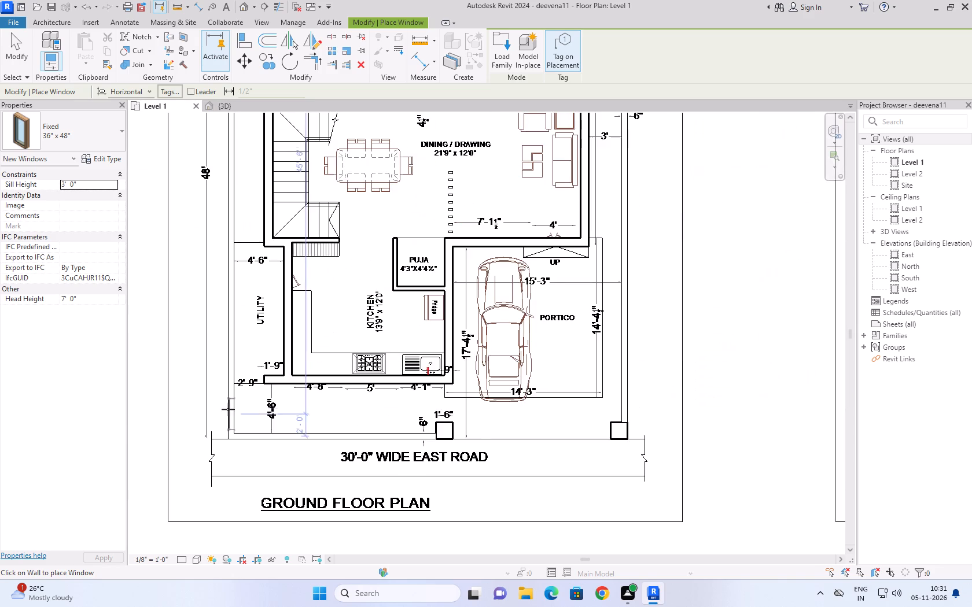
scroll(241, 402, up, 2)
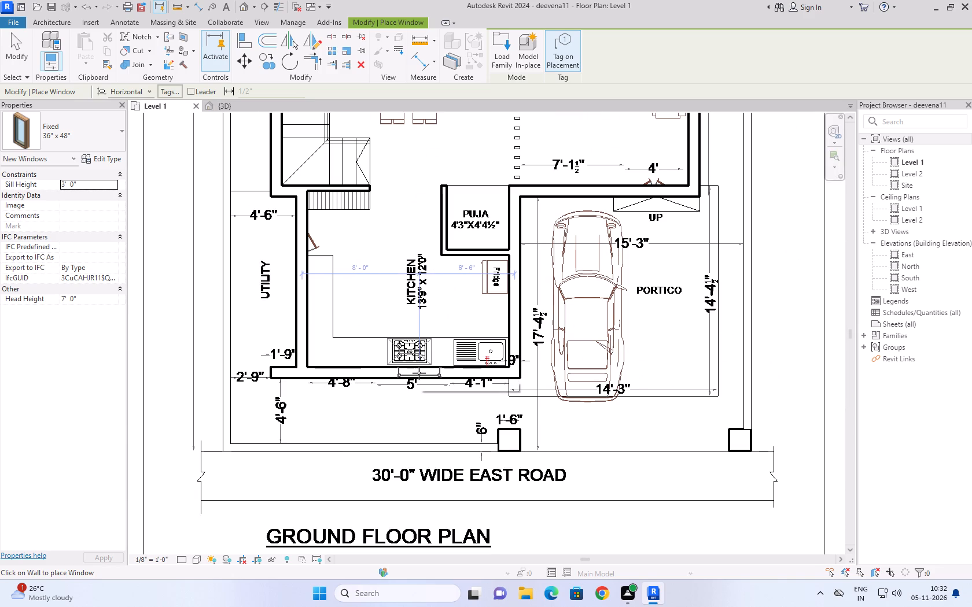
click(419, 373)
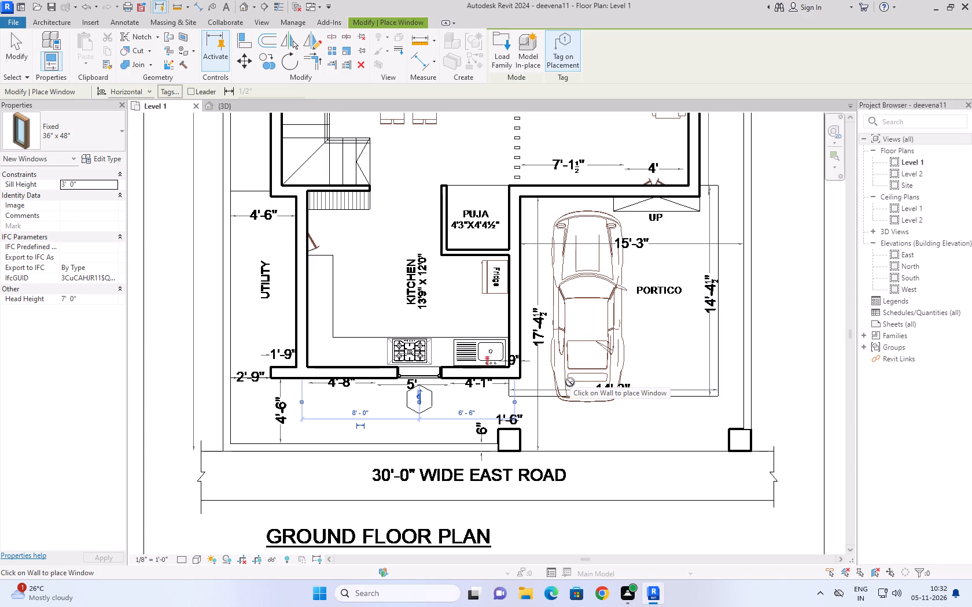
Examine the ground floor plan from the kitchen and portico up to the guest bedroom, toilets and living room.
scroll(570, 382, down, 2)
scroll(570, 382, up, 1)
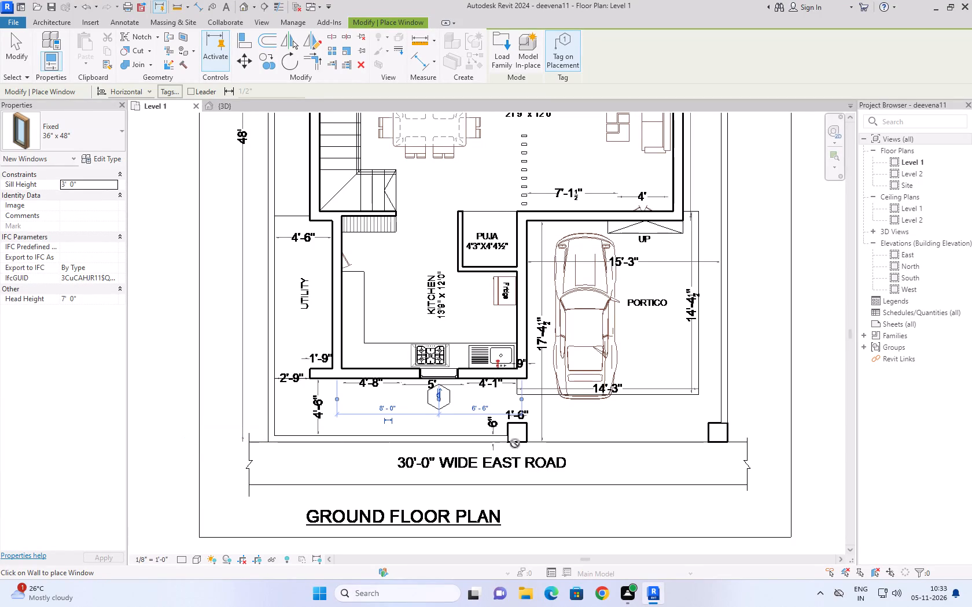
middle_drag(525, 365, 503, 397)
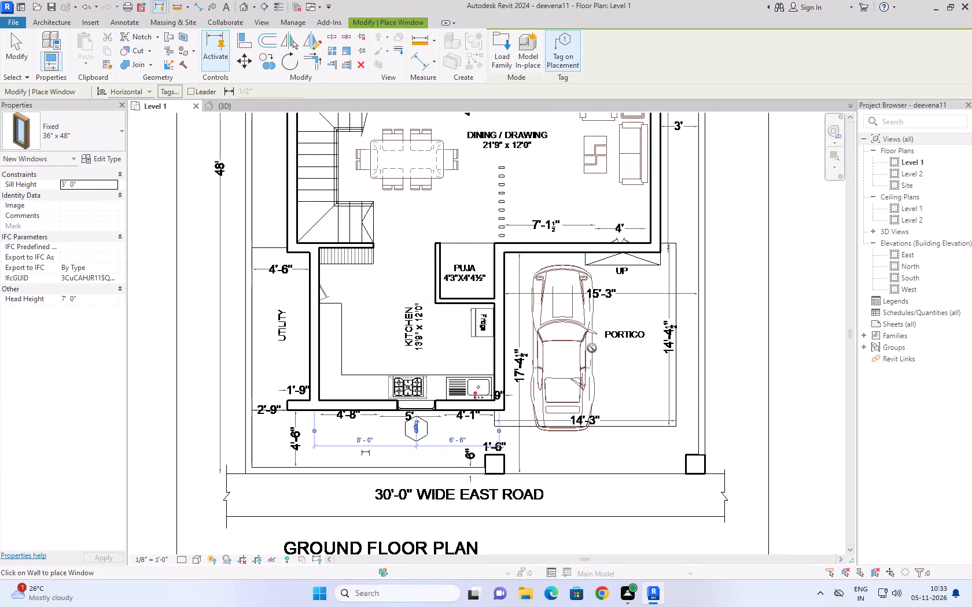
middle_drag(524, 324, 487, 365)
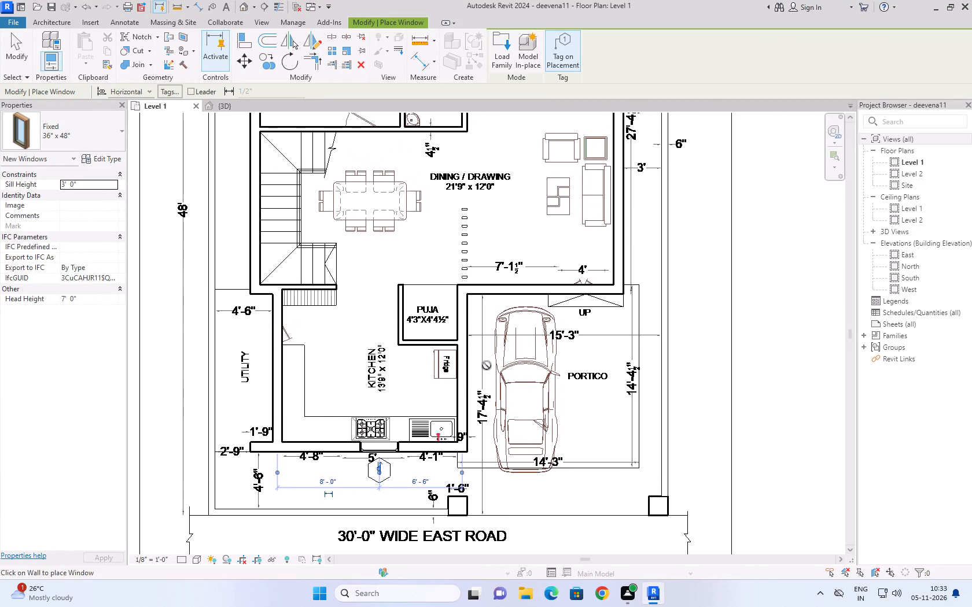
scroll(487, 365, down, 2)
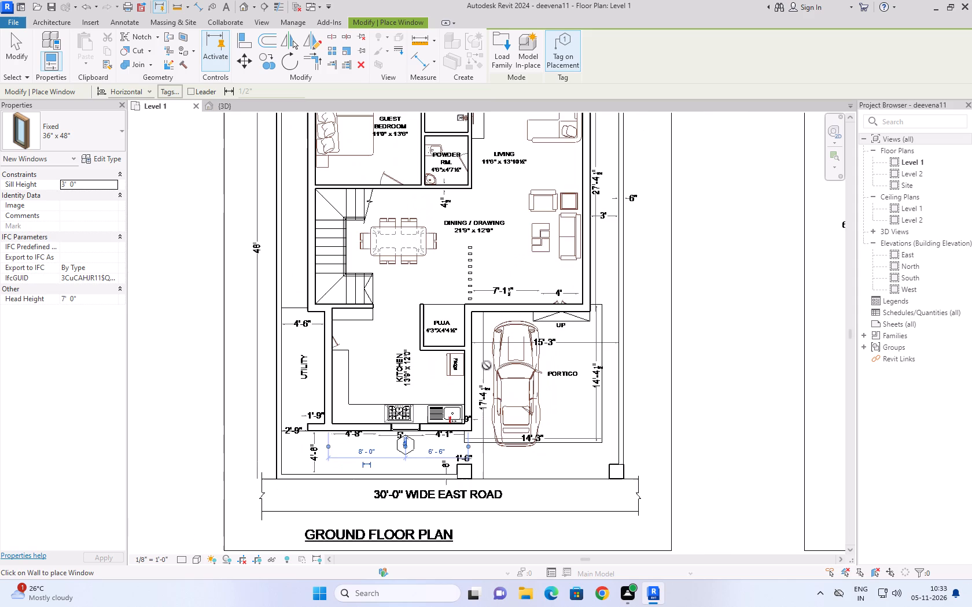
middle_drag(166, 311, 172, 312)
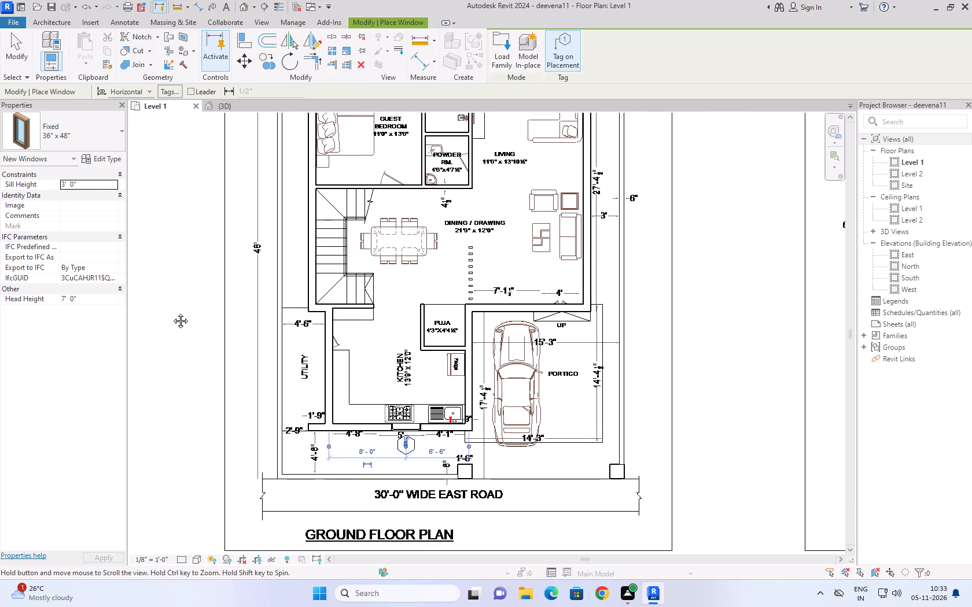
middle_drag(172, 312, 226, 326)
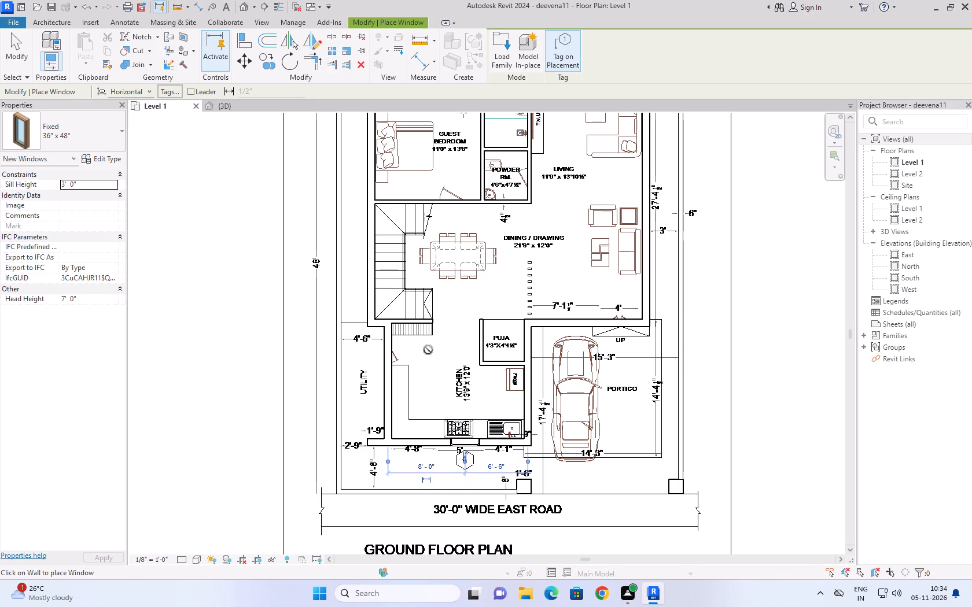
middle_drag(428, 351, 407, 420)
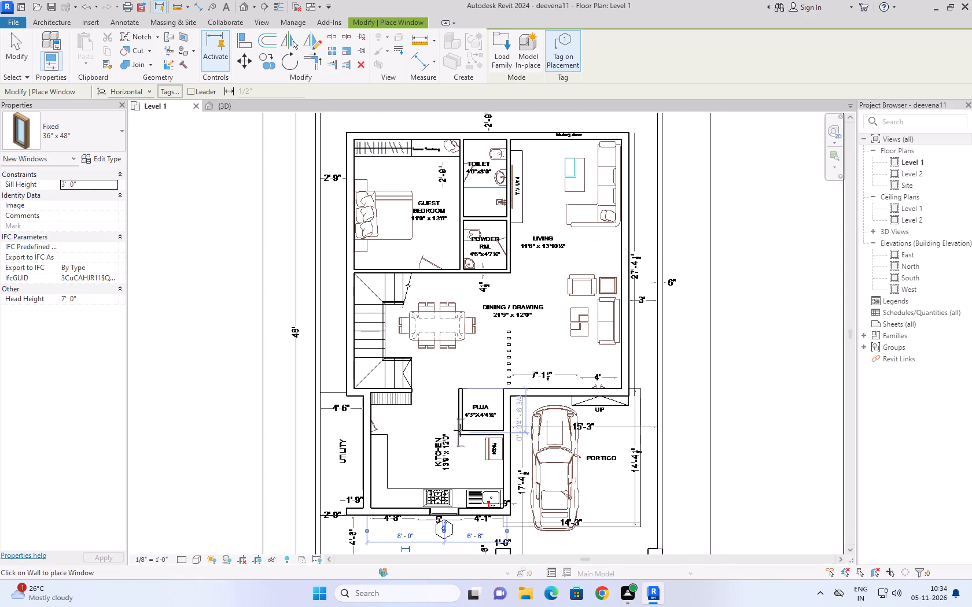
middle_drag(557, 335, 562, 401)
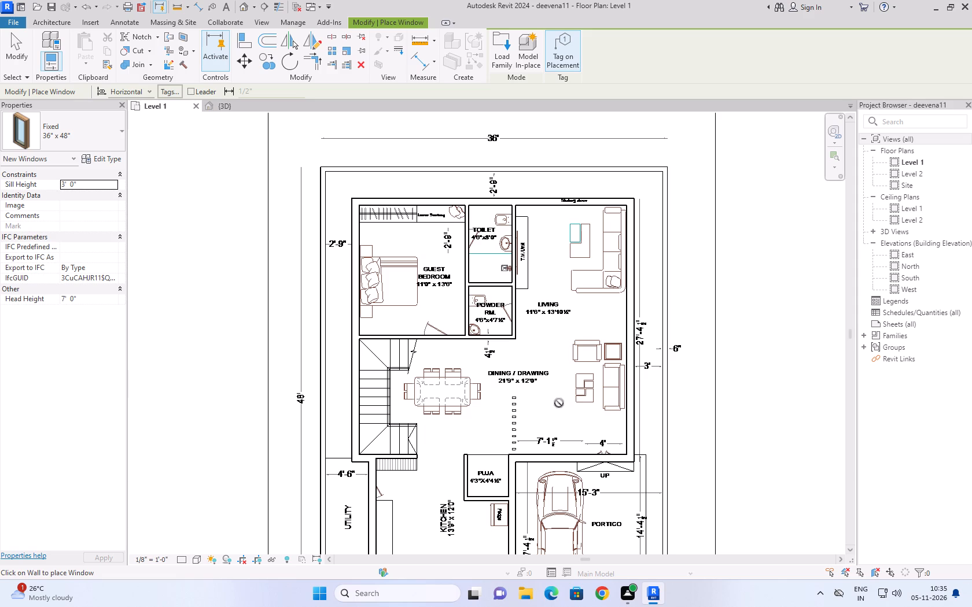
scroll(550, 405, up, 1)
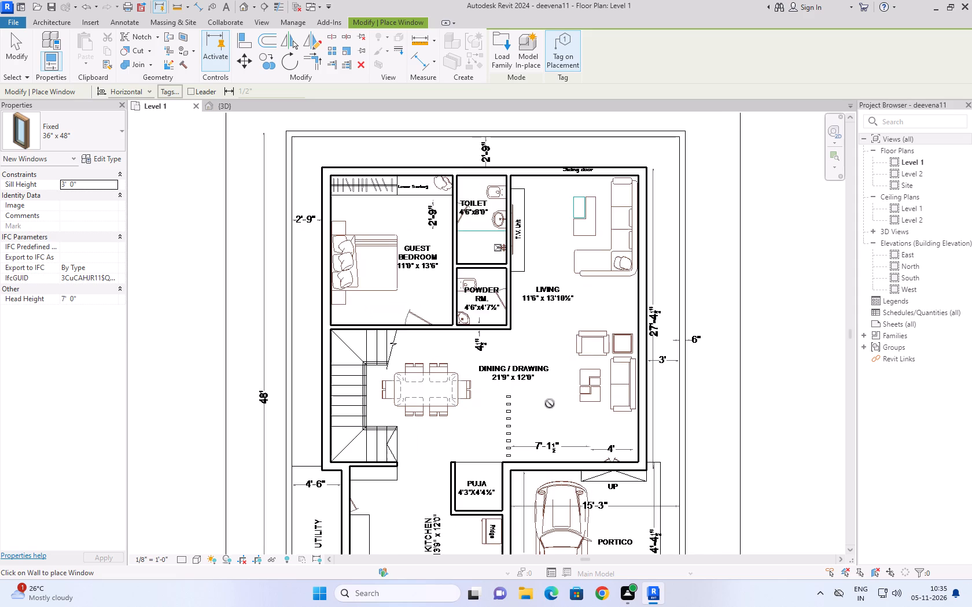
scroll(550, 404, down, 1)
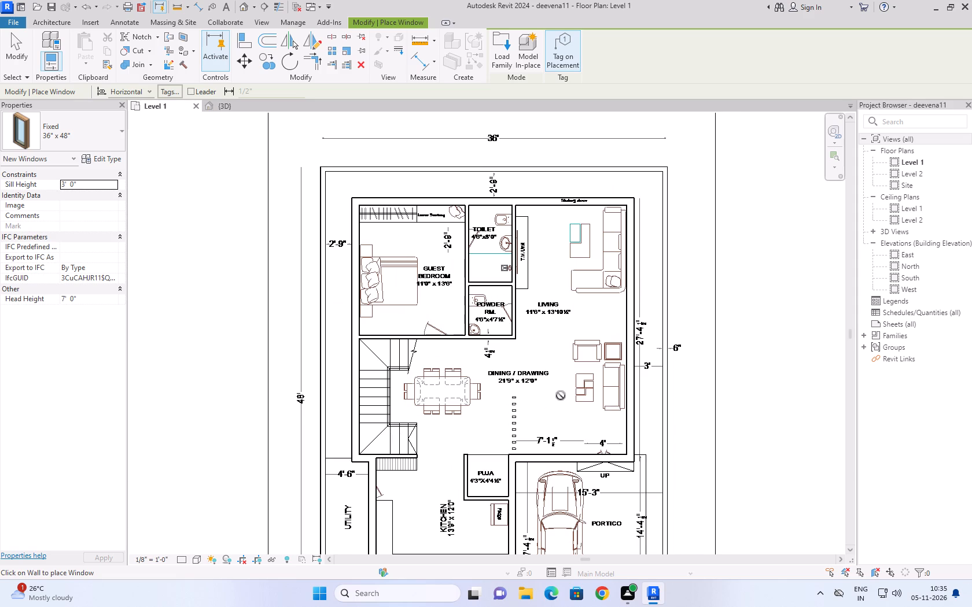
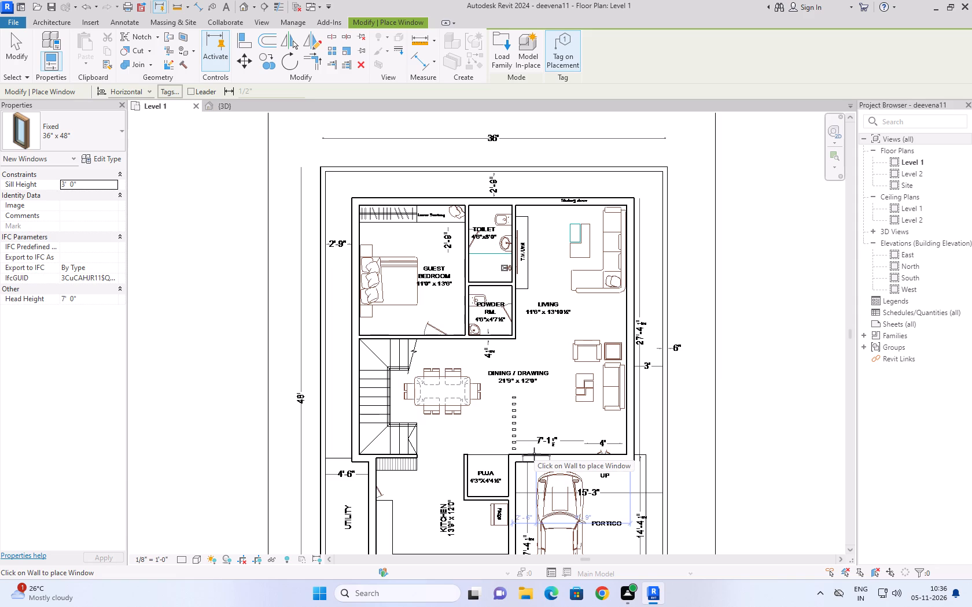
Examine the window placed in the kitchen's road-side wall, first in the ground floor plan and in the 3D view.
scroll(616, 284, down, 3)
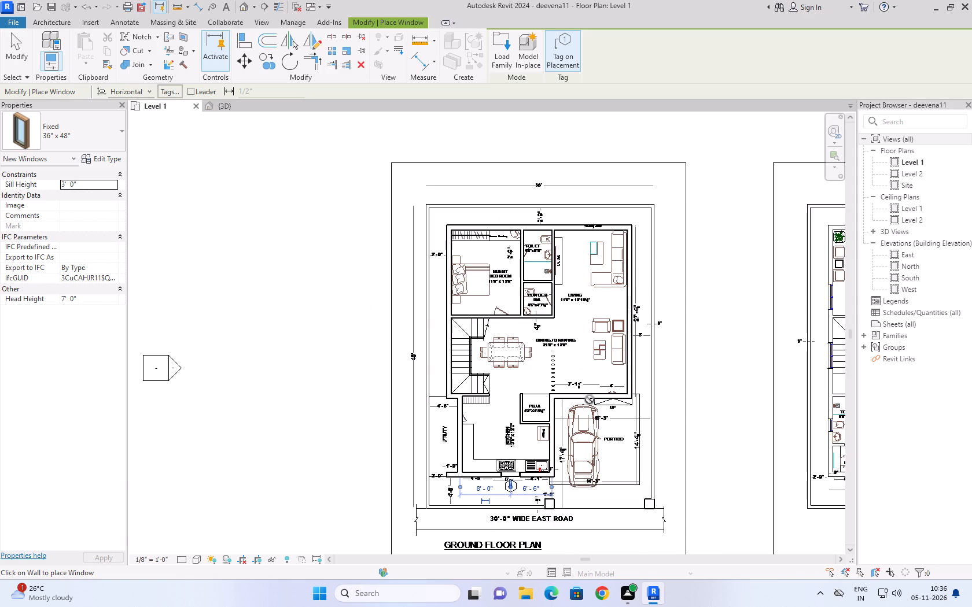
scroll(547, 522, up, 4)
scroll(503, 469, down, 2)
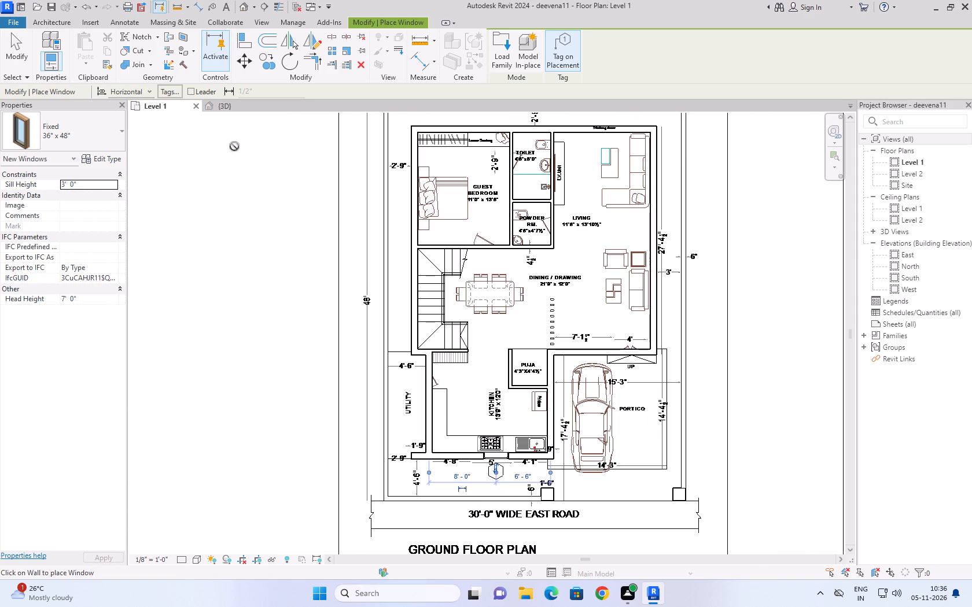
click(222, 104)
scroll(193, 275, up, 3)
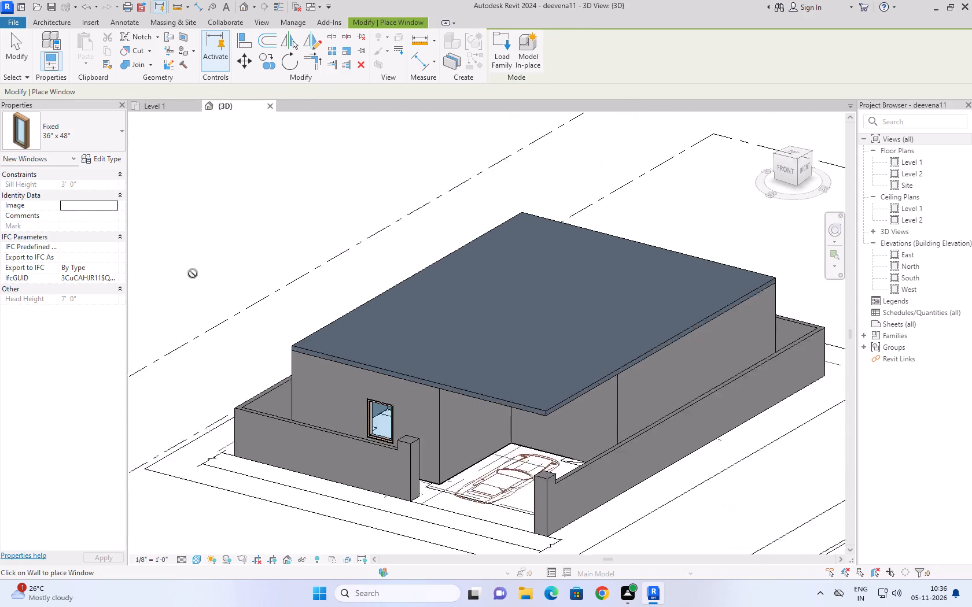
scroll(193, 272, up, 1)
scroll(195, 271, down, 2)
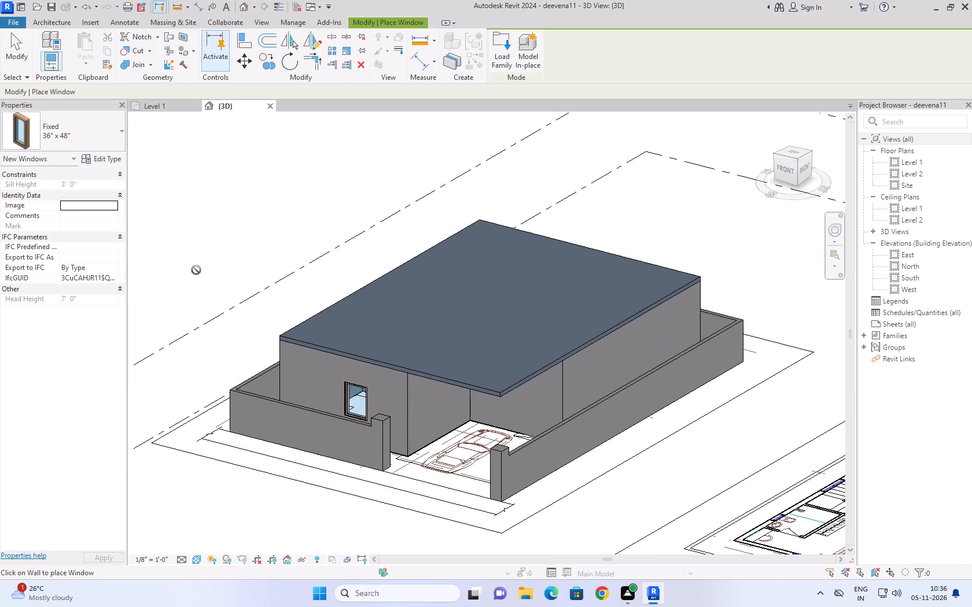
scroll(196, 270, up, 1)
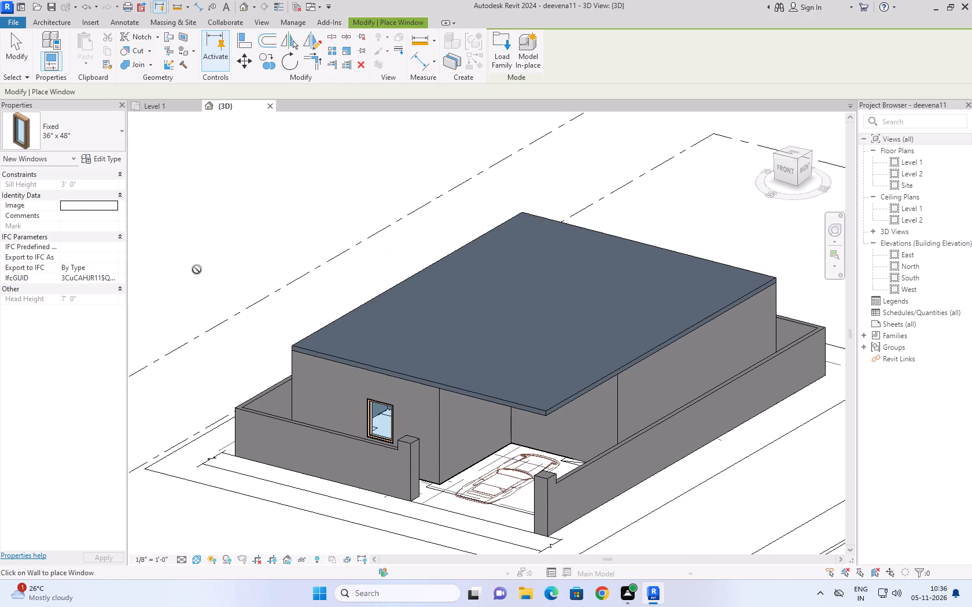
Return to the Level 1 floor plan and set its visual style to Wireframe.
click(154, 101)
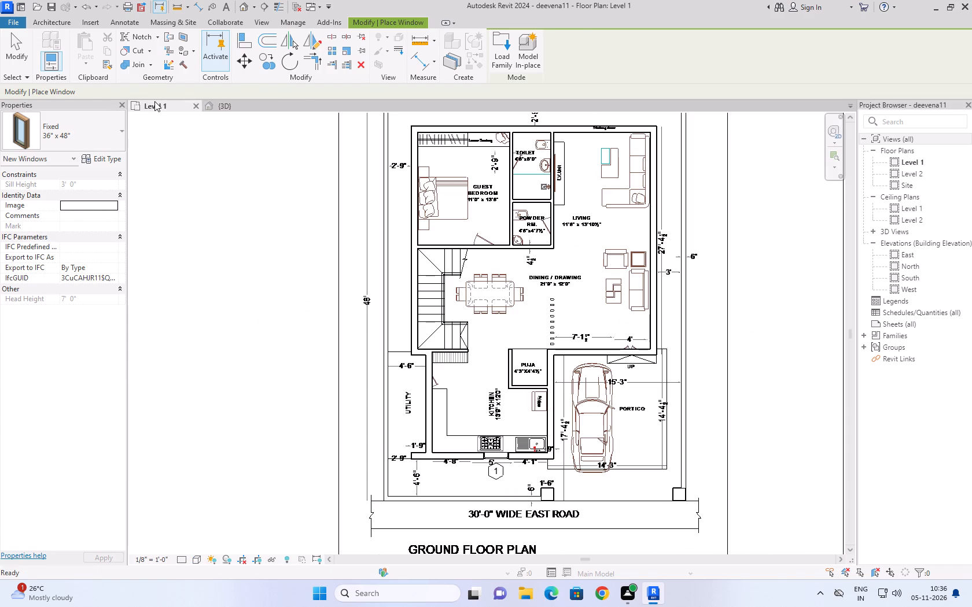
scroll(565, 386, up, 2)
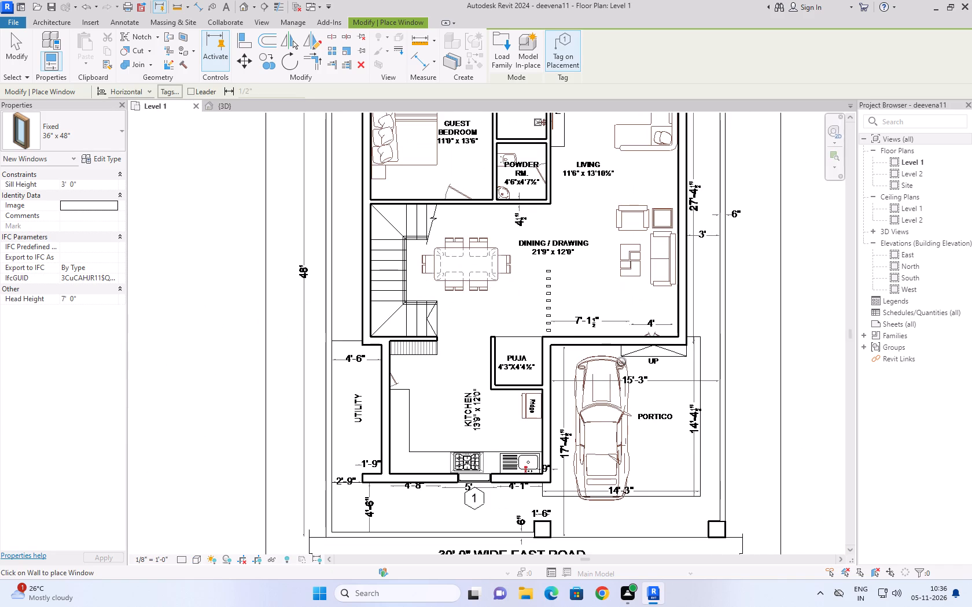
click(197, 556)
click(220, 494)
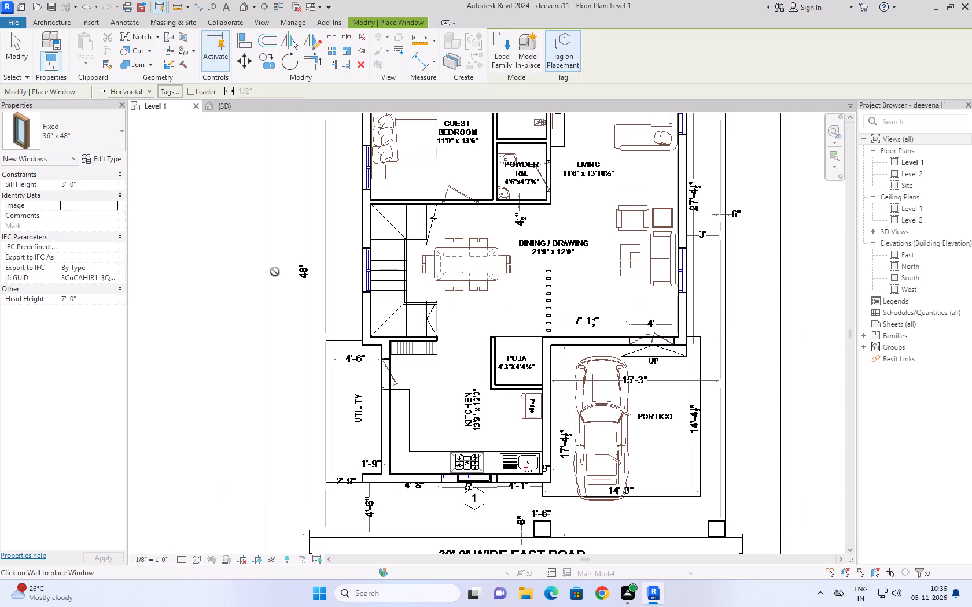
Place two tagged Fixed 36" x 48" windows in the living/dining side wall, about 6'-4" from the portico corner and 6'-0" from the rear corner.
scroll(255, 311, down, 2)
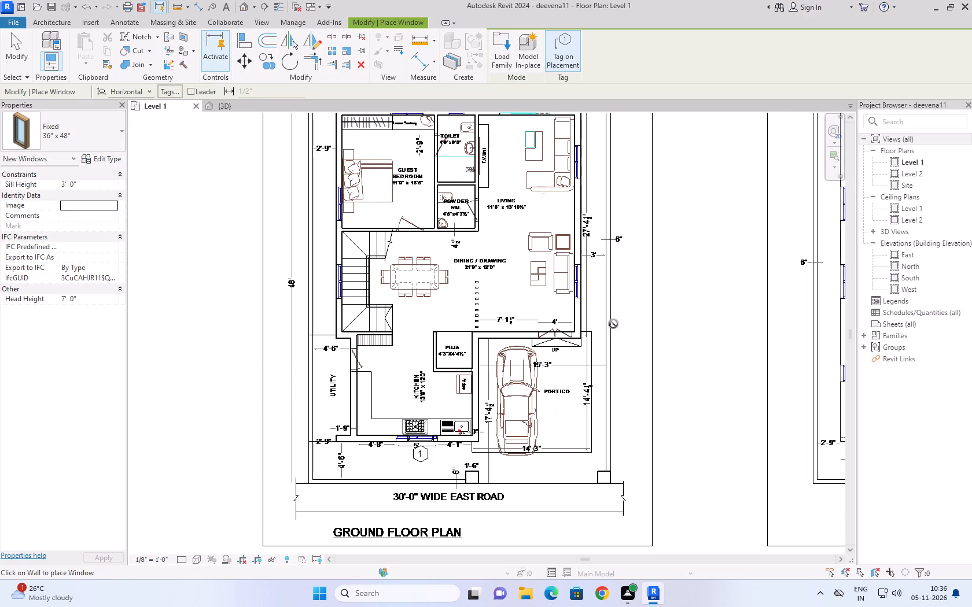
middle_drag(613, 347, 639, 414)
scroll(639, 414, up, 1)
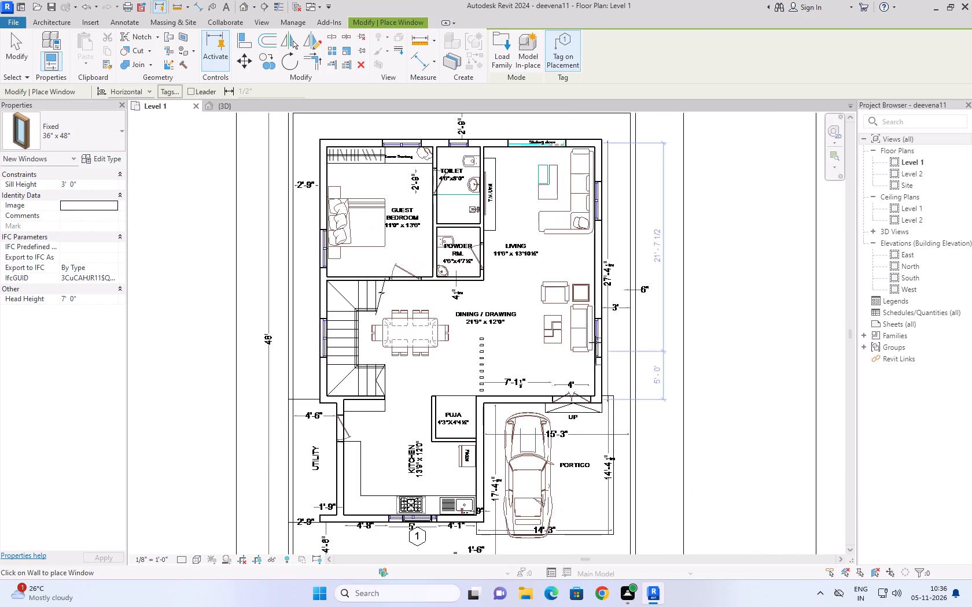
scroll(601, 330, up, 4)
click(592, 346)
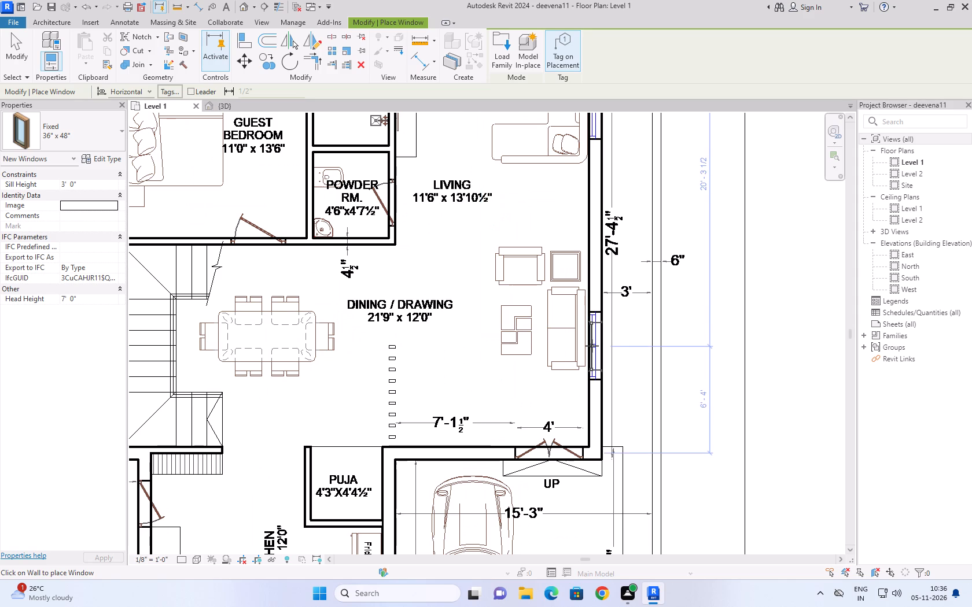
middle_drag(595, 212, 594, 441)
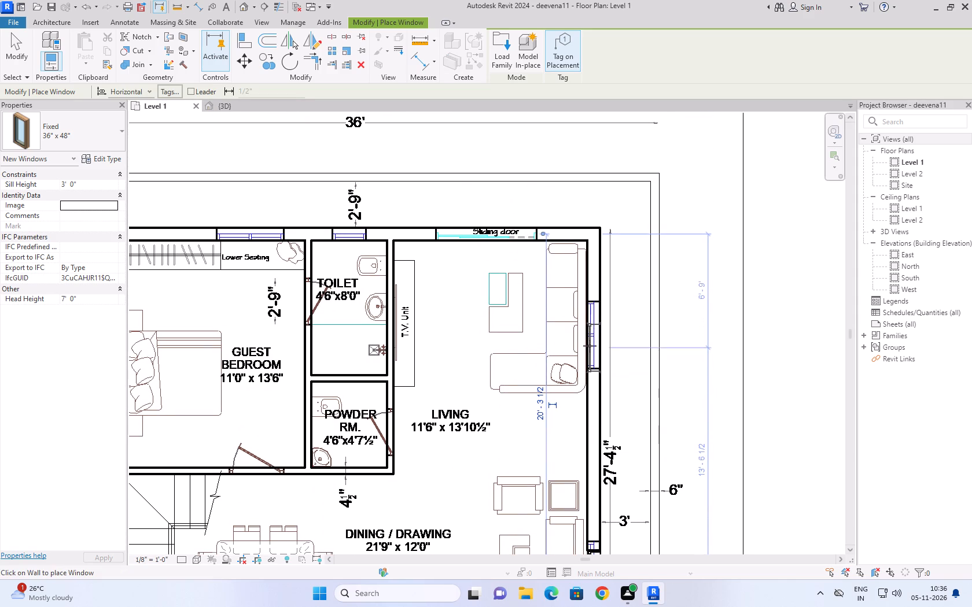
click(591, 335)
Place tagged Fixed 36" x 48" windows in the guest bedroom's rear wall, about 3'-7" from the toilet wall, and side wall, about 3'-0" from the staircase wall.
middle_drag(466, 355, 671, 342)
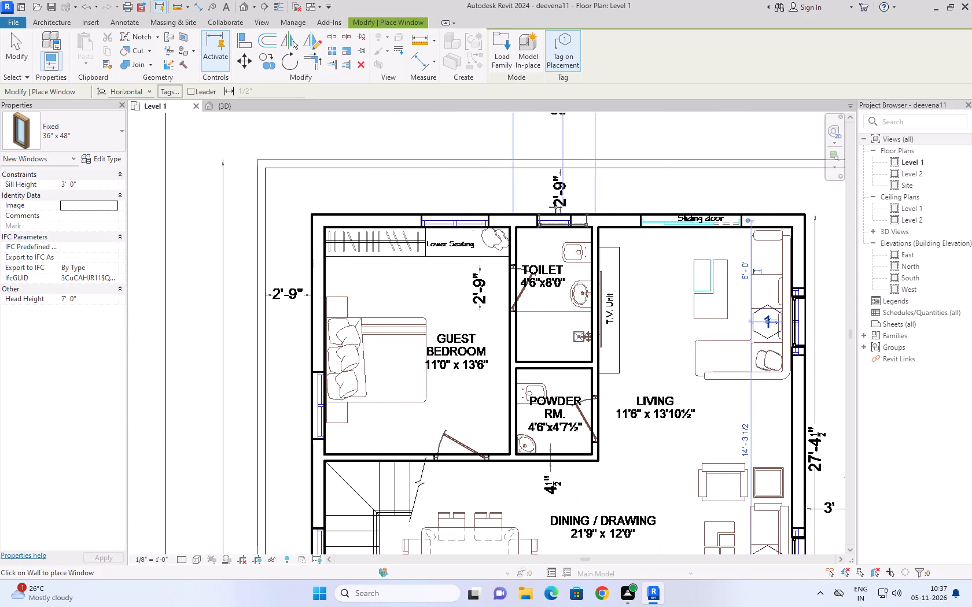
scroll(530, 191, up, 1)
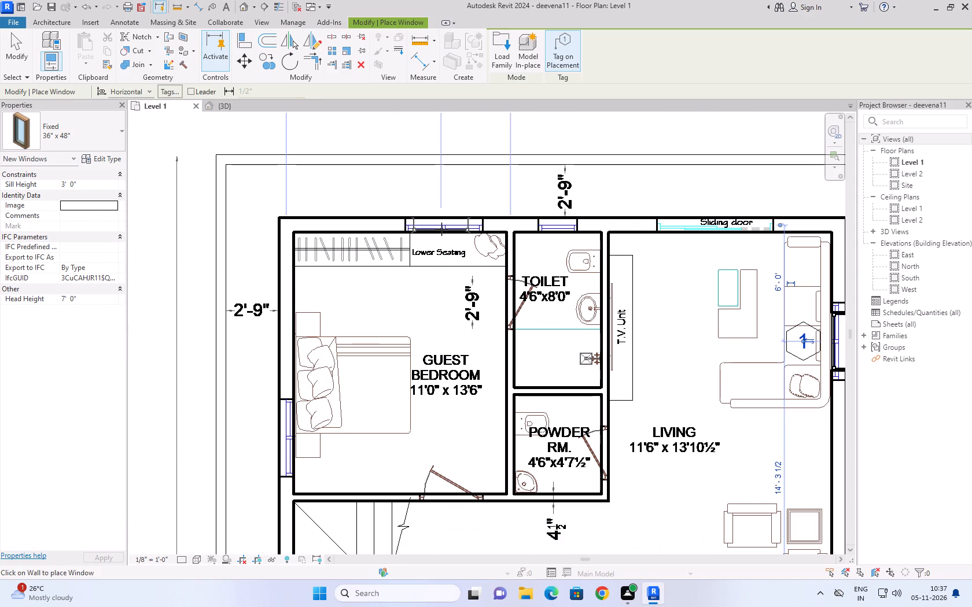
click(441, 229)
click(294, 439)
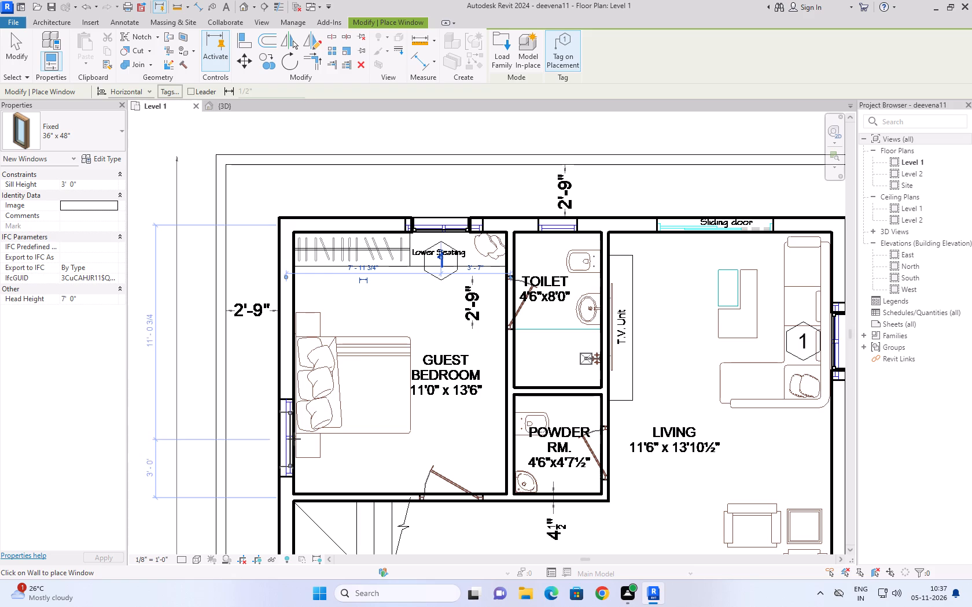
Place a tagged Fixed 36" x 48" window in the staircase's outer wall, about 6'-0" from its kitchen-side corner, and finish placing windows.
scroll(383, 325, down, 5)
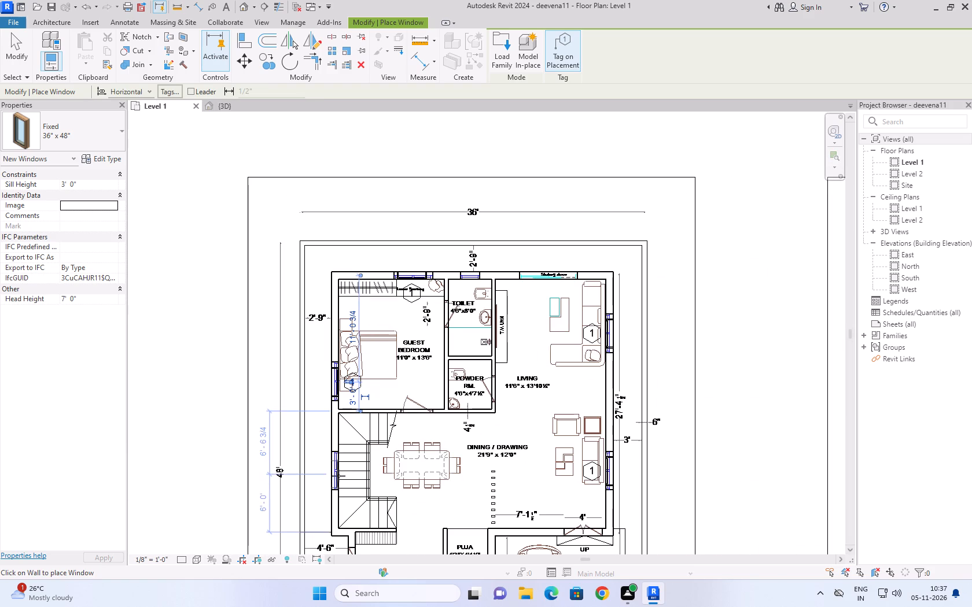
click(339, 471)
scroll(345, 325, down, 3)
middle_drag(363, 460, 362, 439)
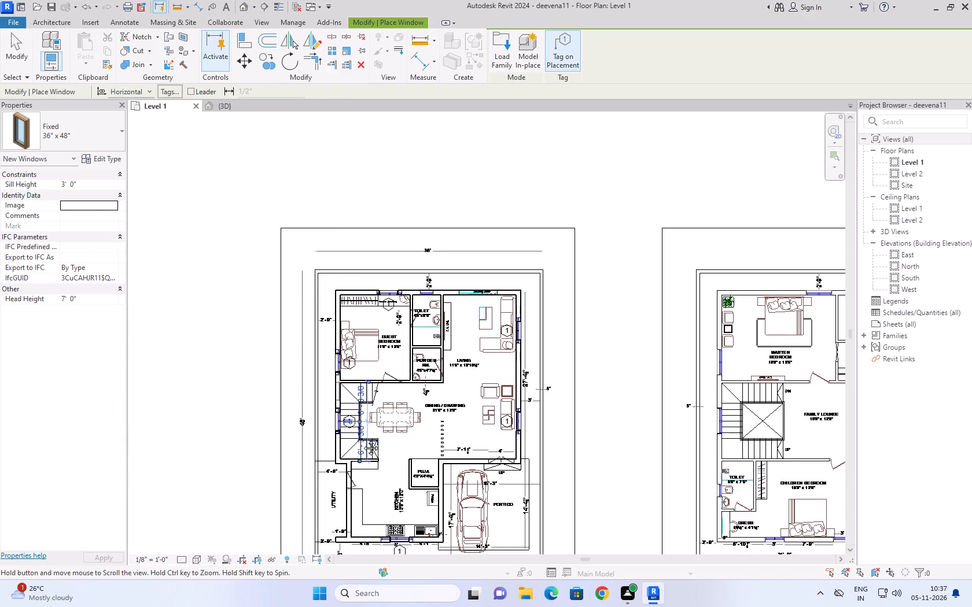
middle_drag(362, 439, 362, 394)
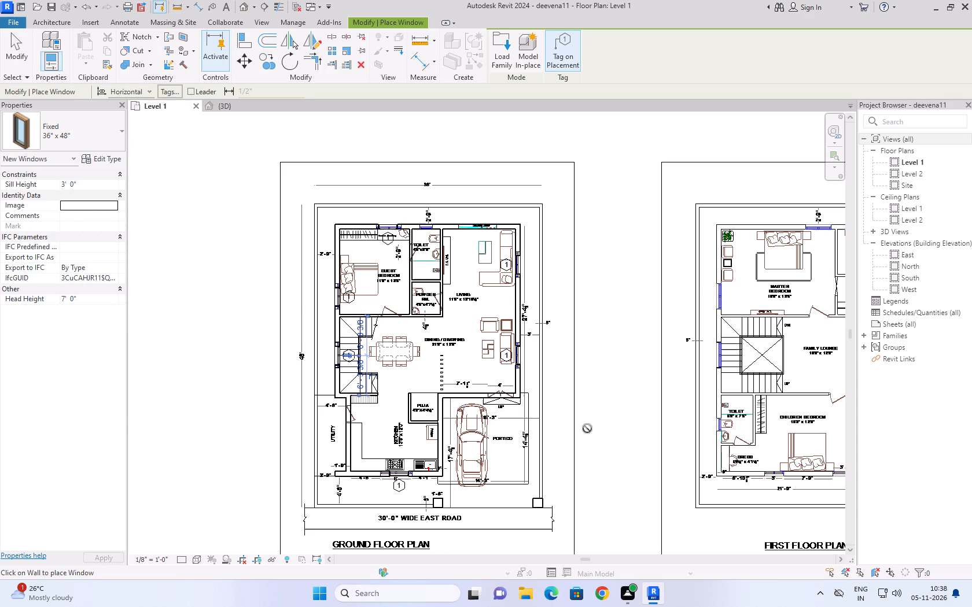
key(Escape)
key(Escape)
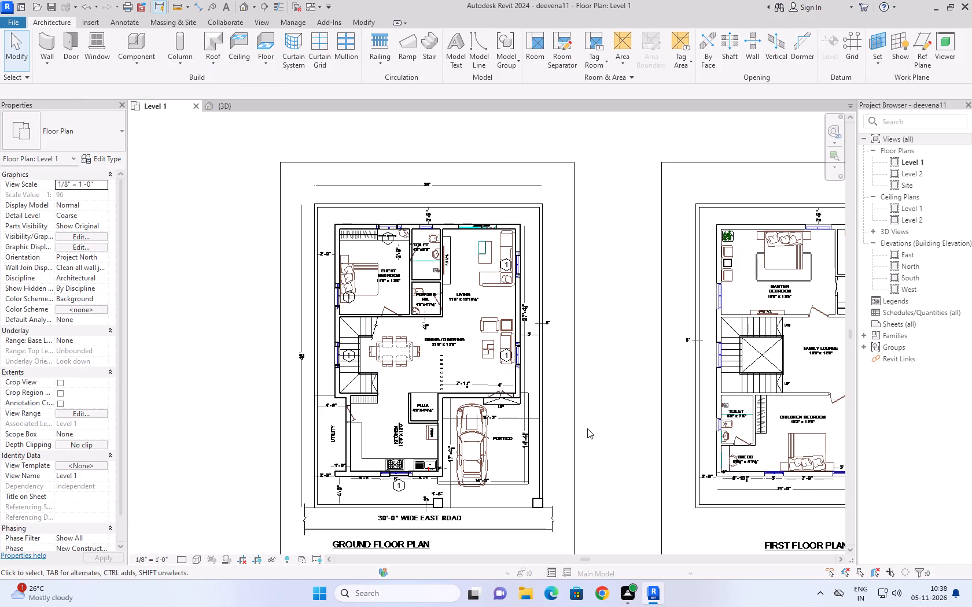
Examine the placed kitchen window closely against the window opening drawn in the imported plan.
scroll(587, 428, down, 2)
scroll(408, 496, up, 2)
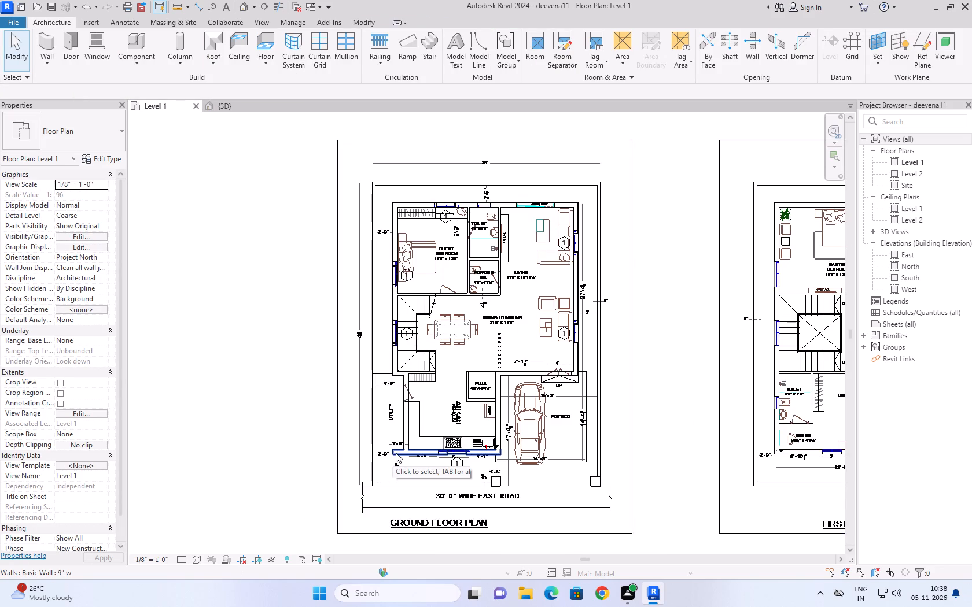
scroll(506, 515, up, 4)
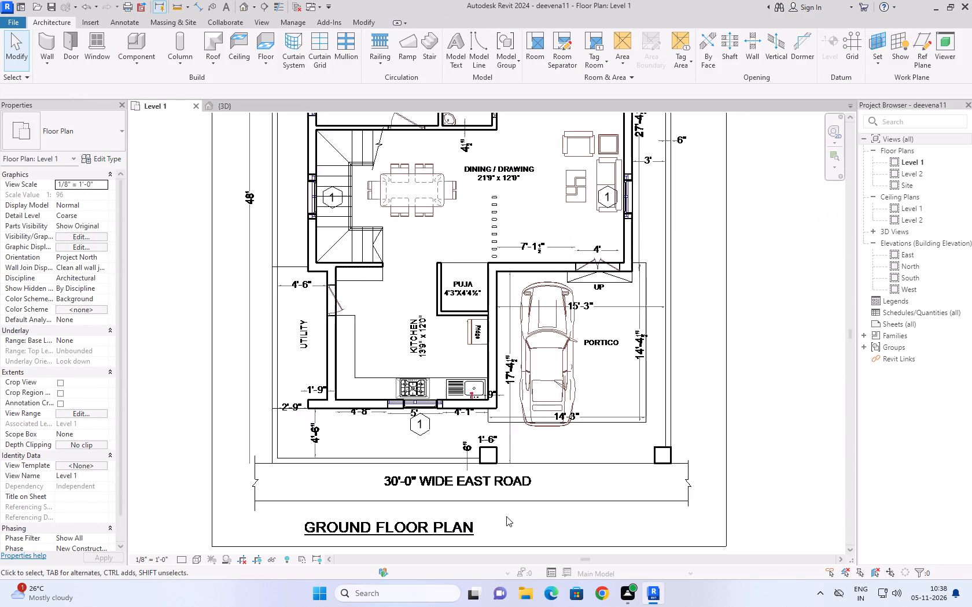
scroll(506, 516, up, 2)
middle_drag(507, 516, 546, 555)
scroll(397, 432, up, 1)
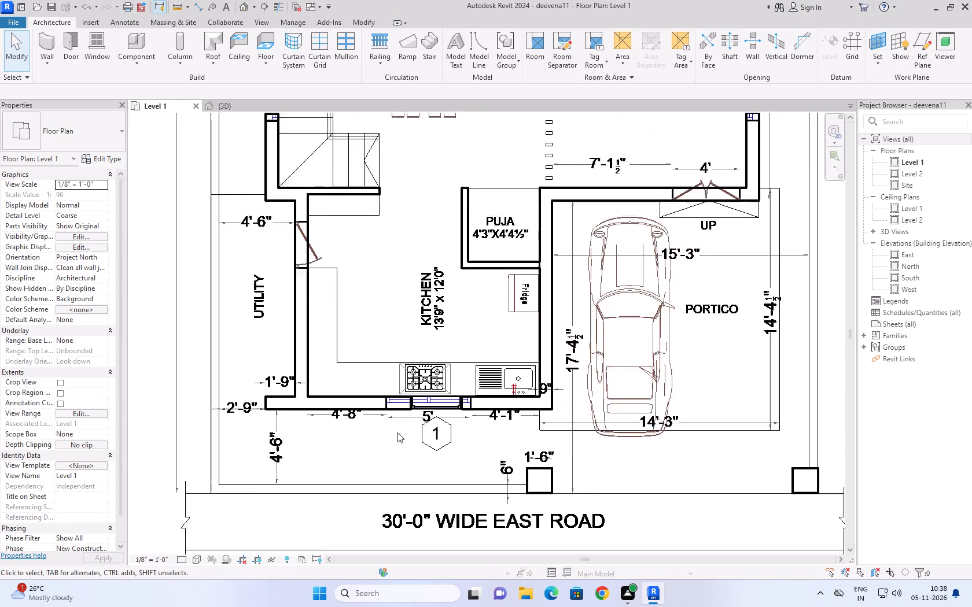
scroll(397, 432, up, 1)
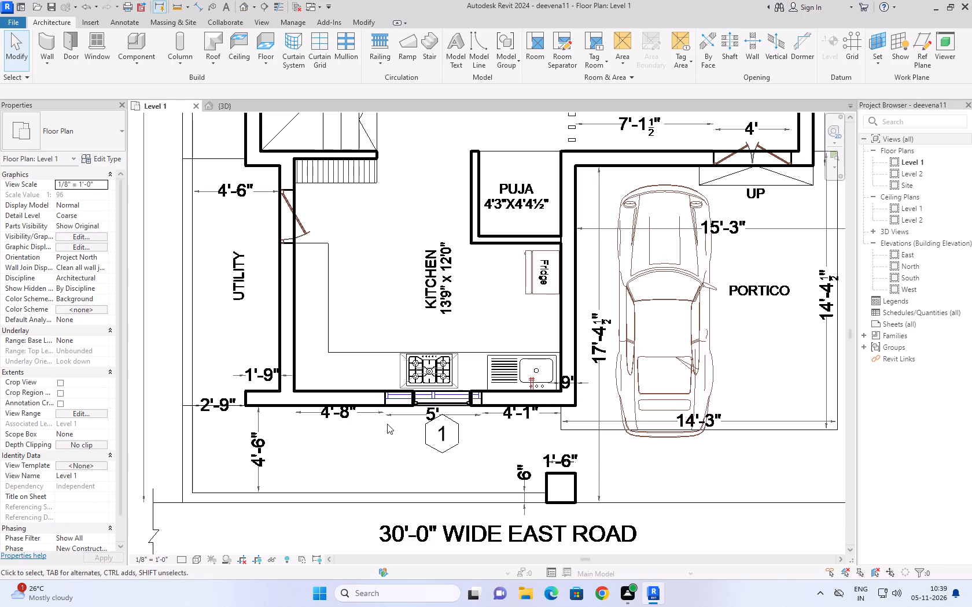
scroll(397, 415, up, 5)
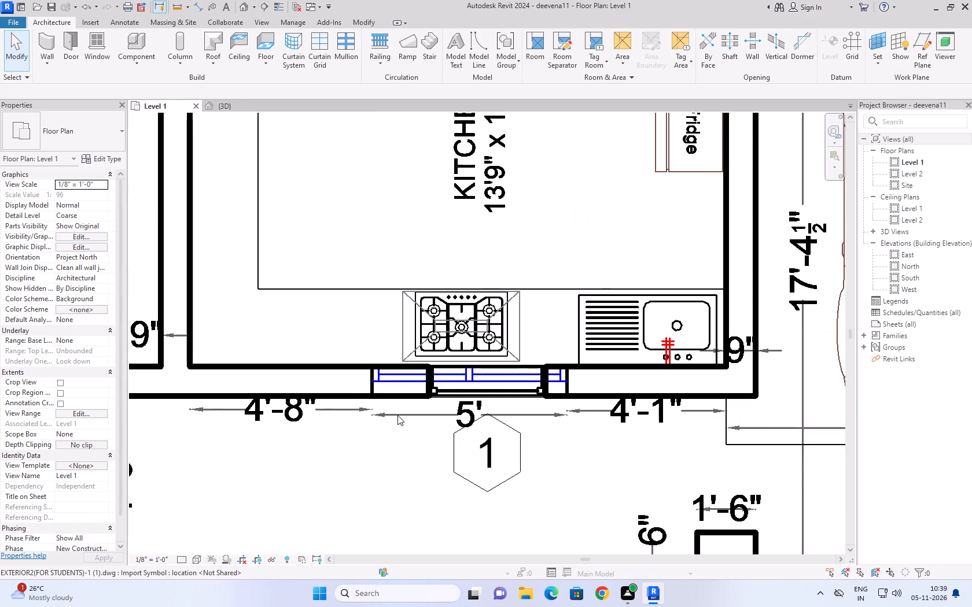
scroll(397, 415, up, 2)
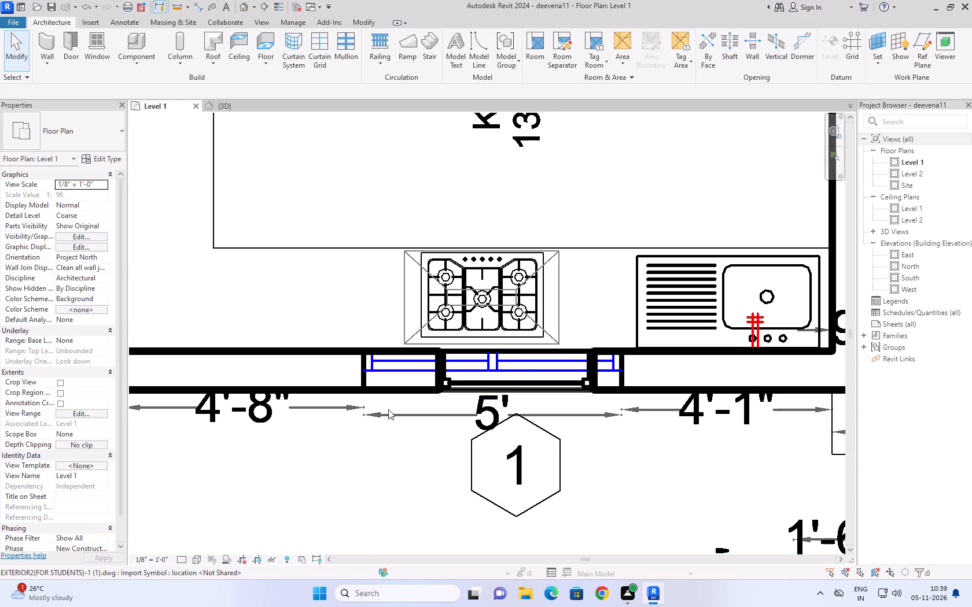
scroll(461, 374, up, 2)
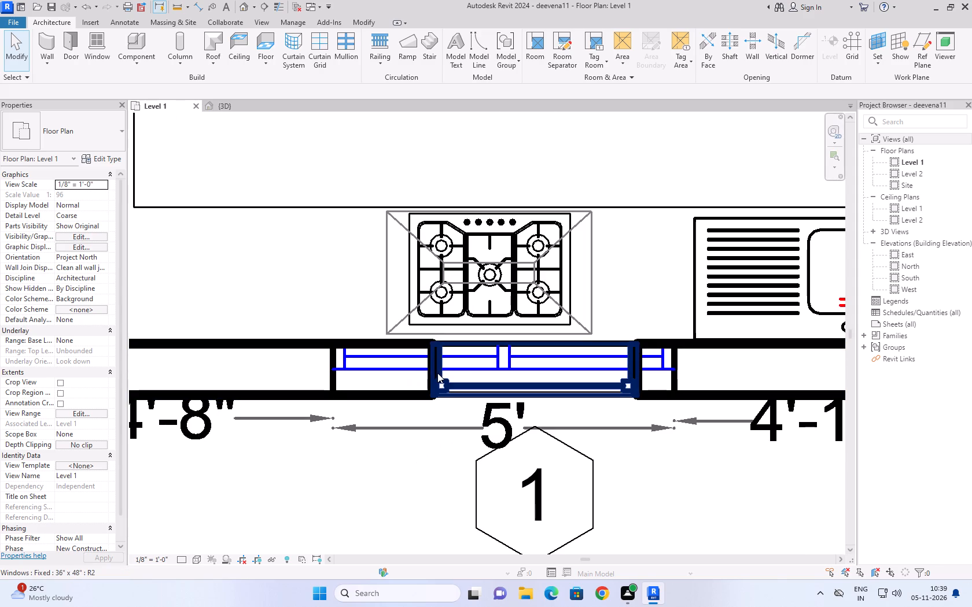
click(437, 373)
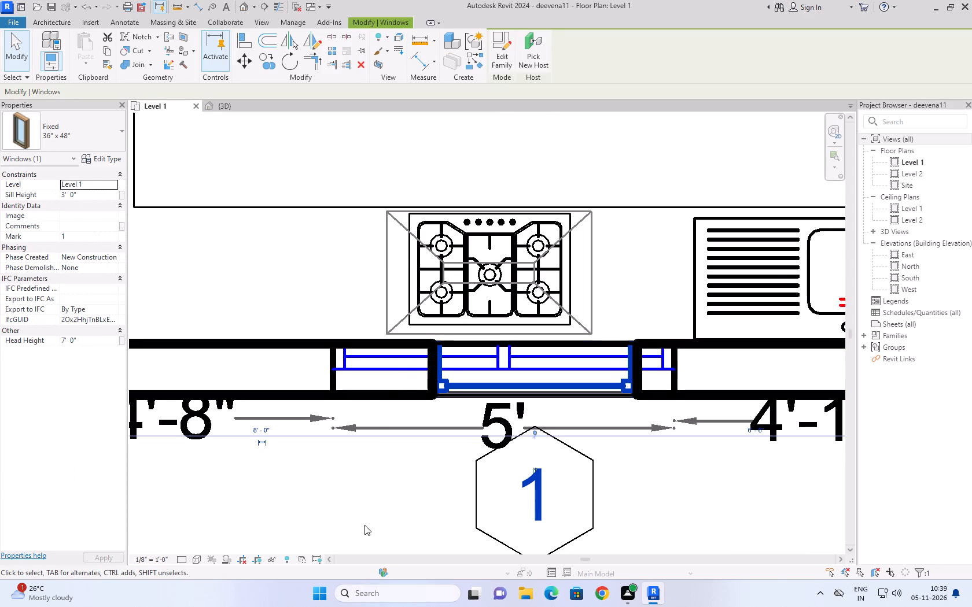
click(379, 512)
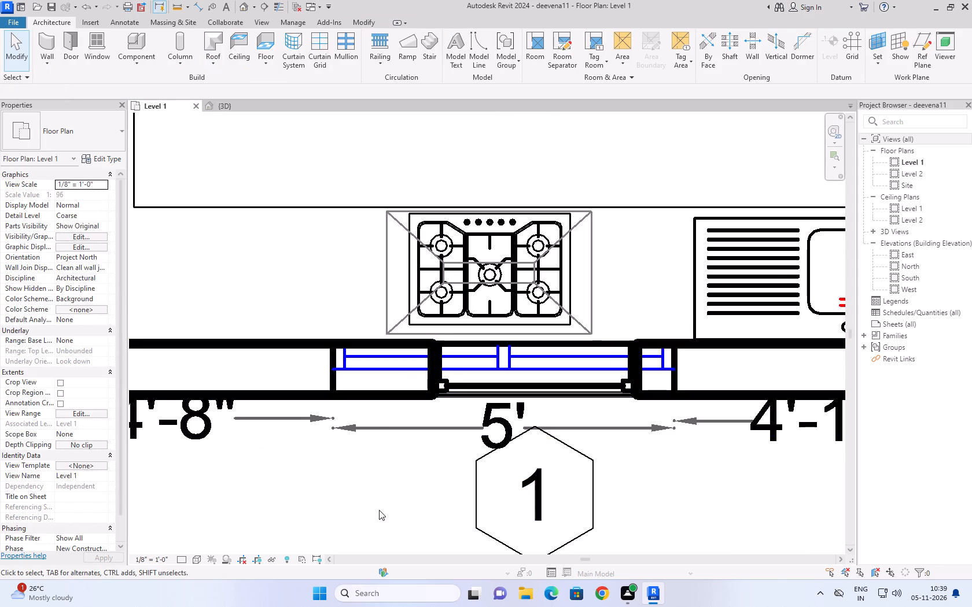
Measure the width of the imported plan's kitchen window opening with an aligned dimension, without placing it.
click(200, 3)
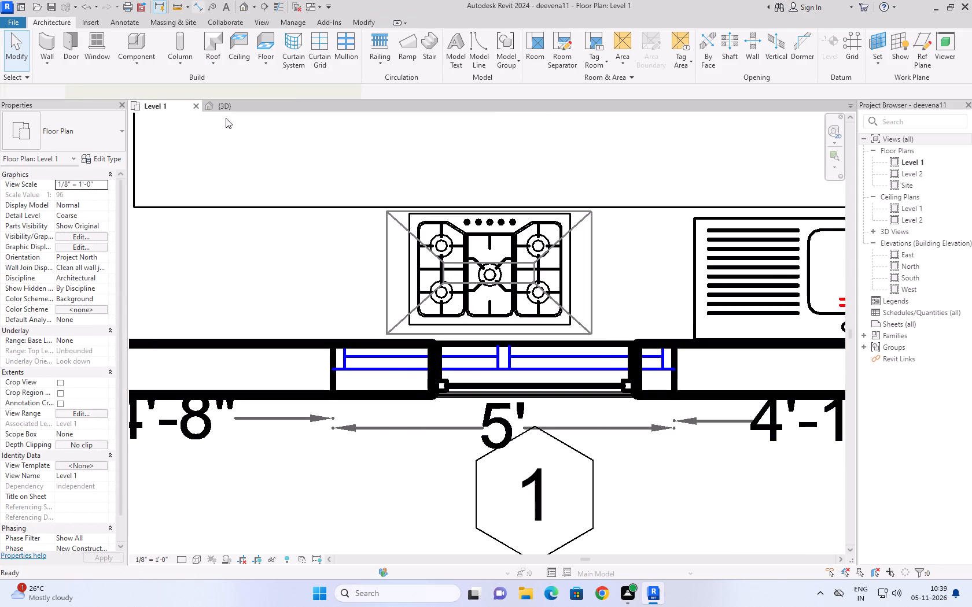
click(333, 362)
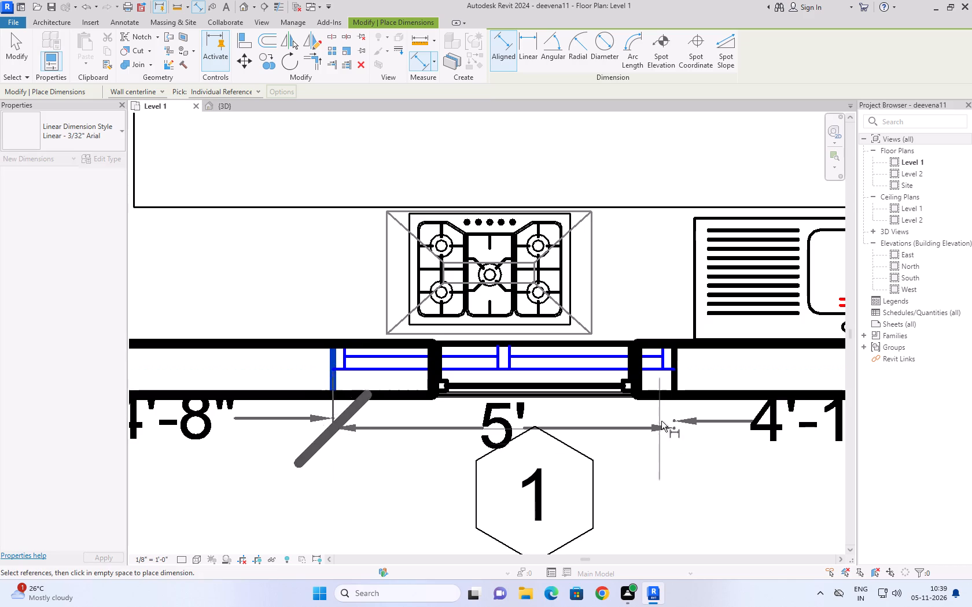
click(673, 367)
scroll(668, 463, down, 1)
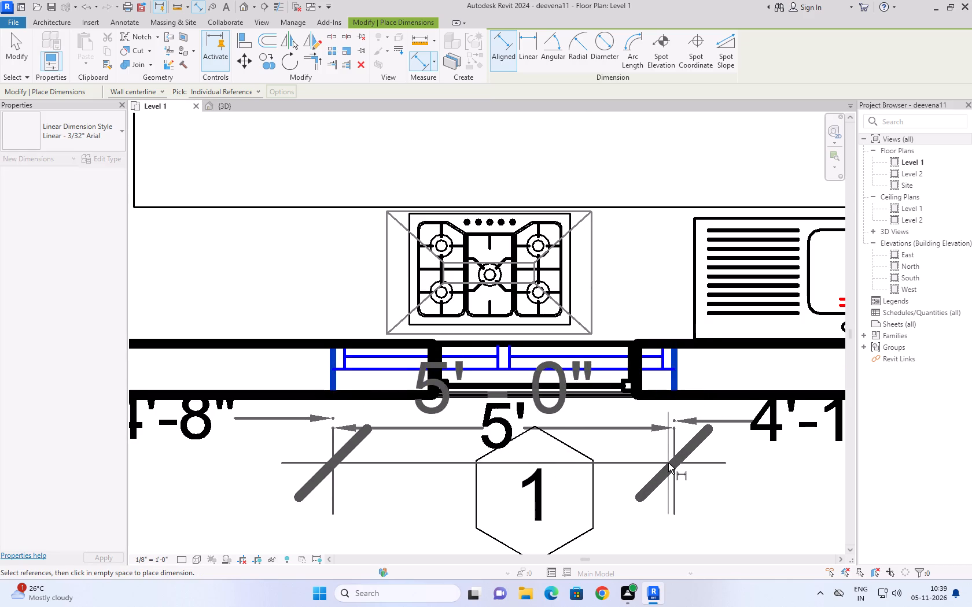
scroll(668, 463, down, 1)
middle_drag(664, 454, 664, 376)
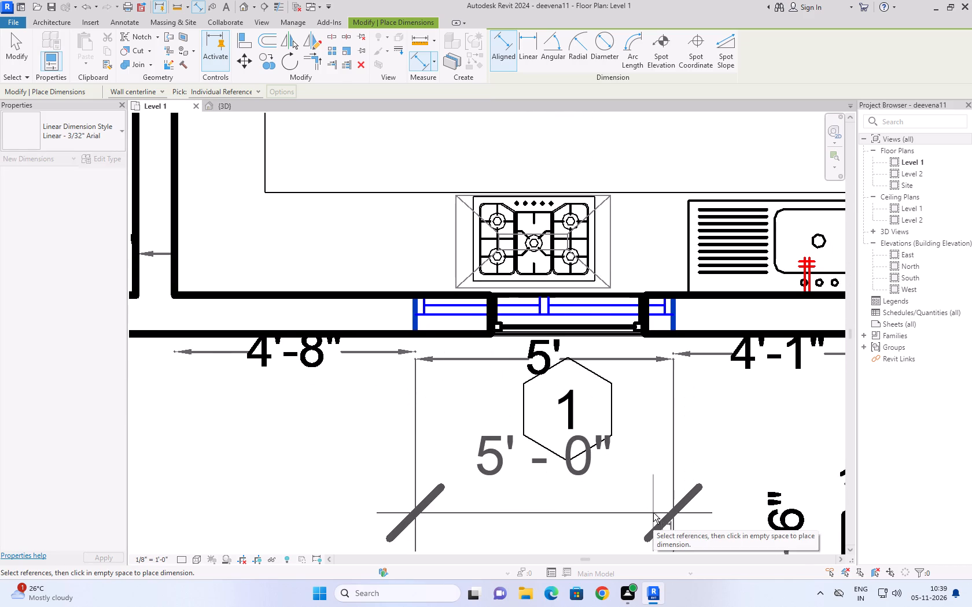
key(Escape)
key(Escape)
key(Escape)
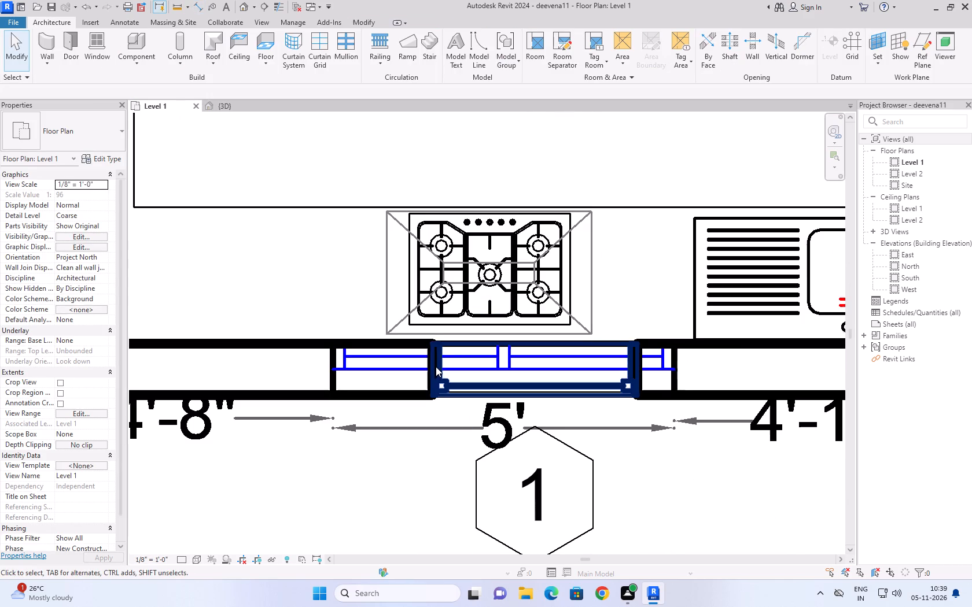
Duplicate the kitchen window's Fixed type as 5' and set the new type's width to 5'.
click(435, 367)
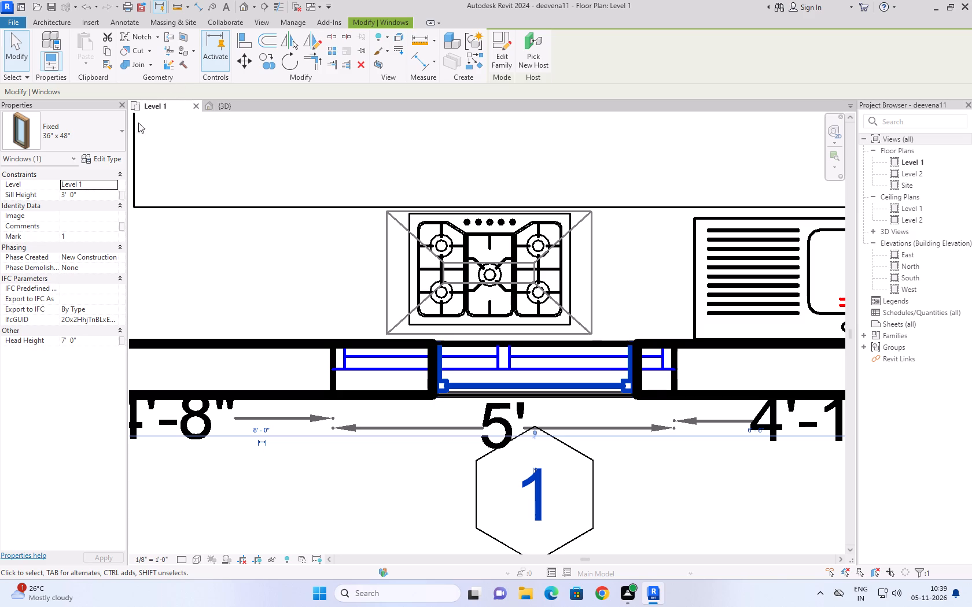
click(103, 160)
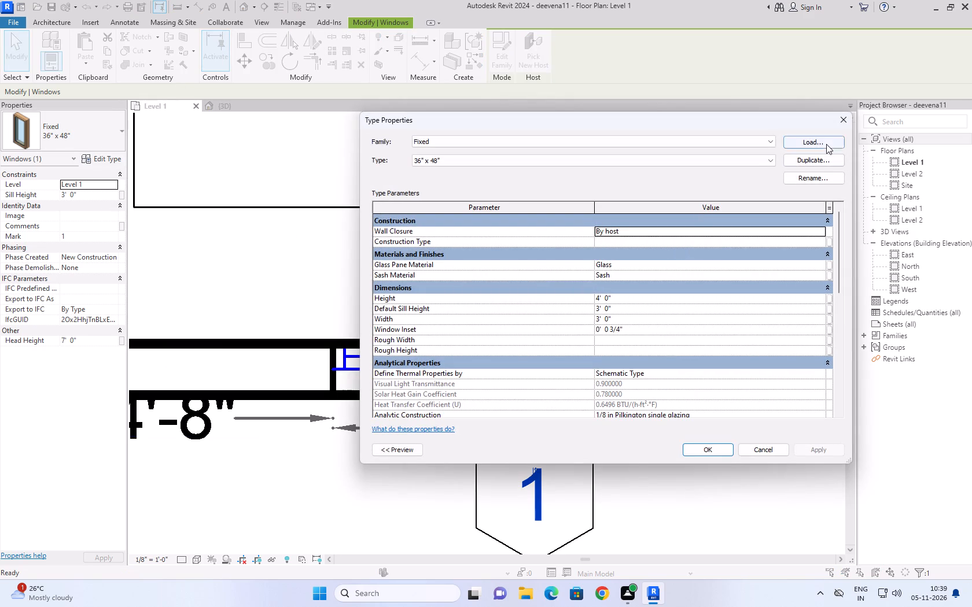
click(818, 166)
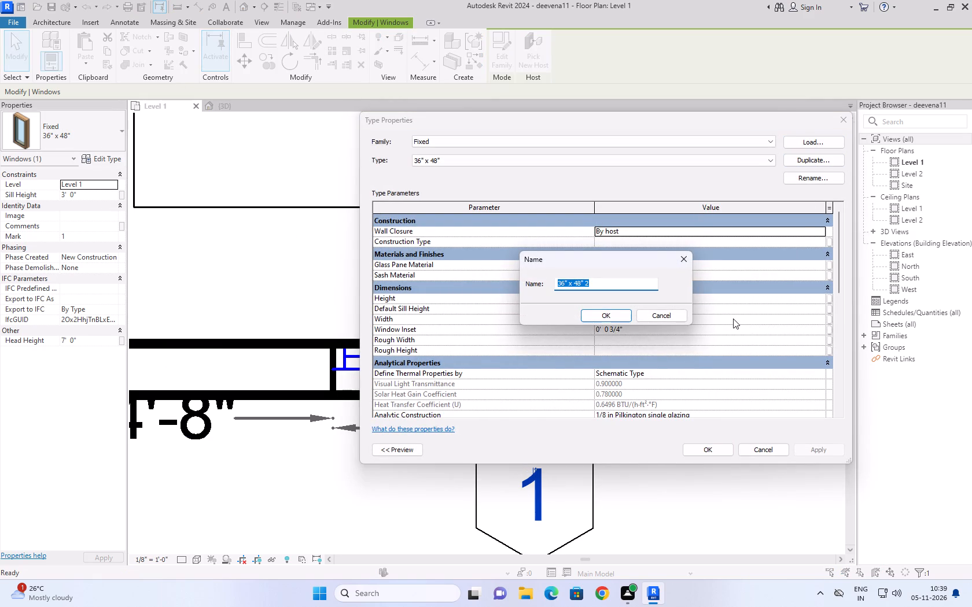
text(5')
key(Return)
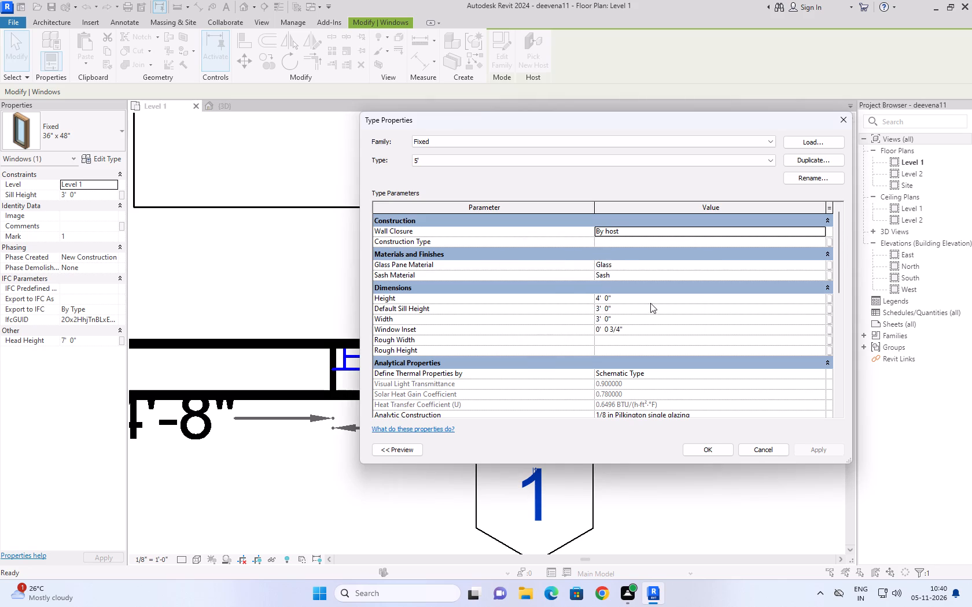
click(621, 320)
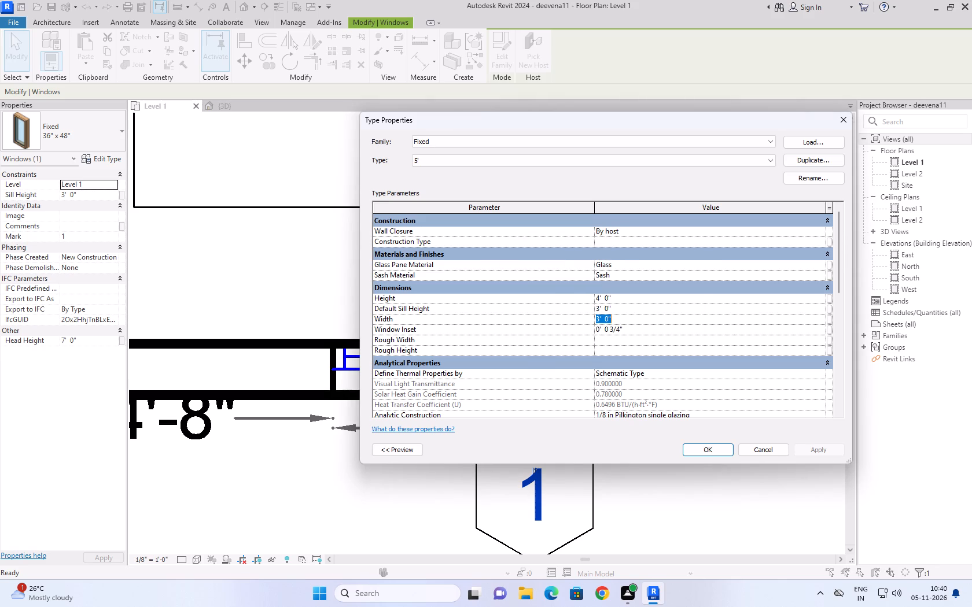
text(5')
key(Return)
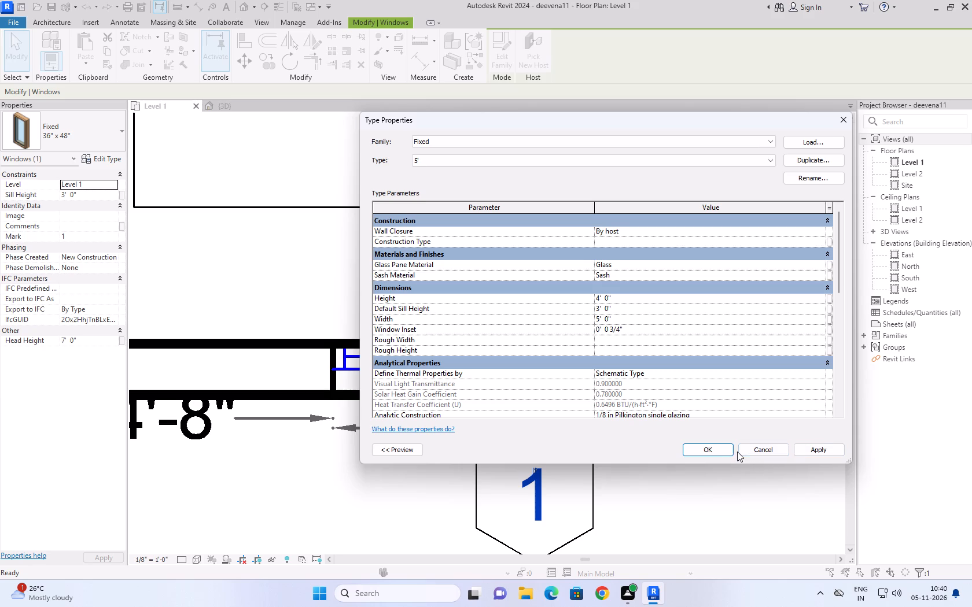
click(721, 453)
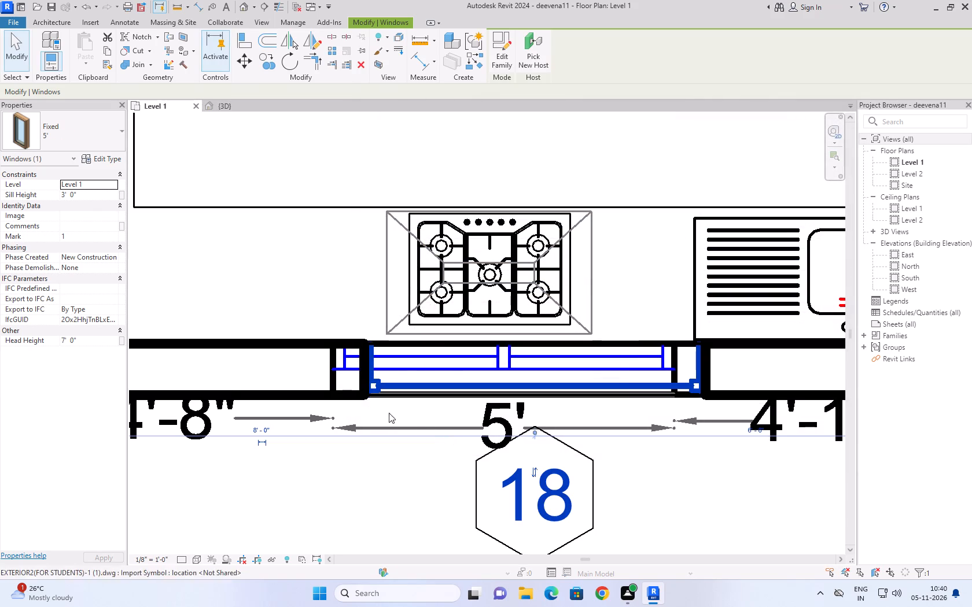
Align the utility-side edge of the 5' kitchen window with the matching edge of the imported plan's window opening.
scroll(264, 327, up, 3)
scroll(264, 327, down, 2)
middle_drag(264, 327, 294, 320)
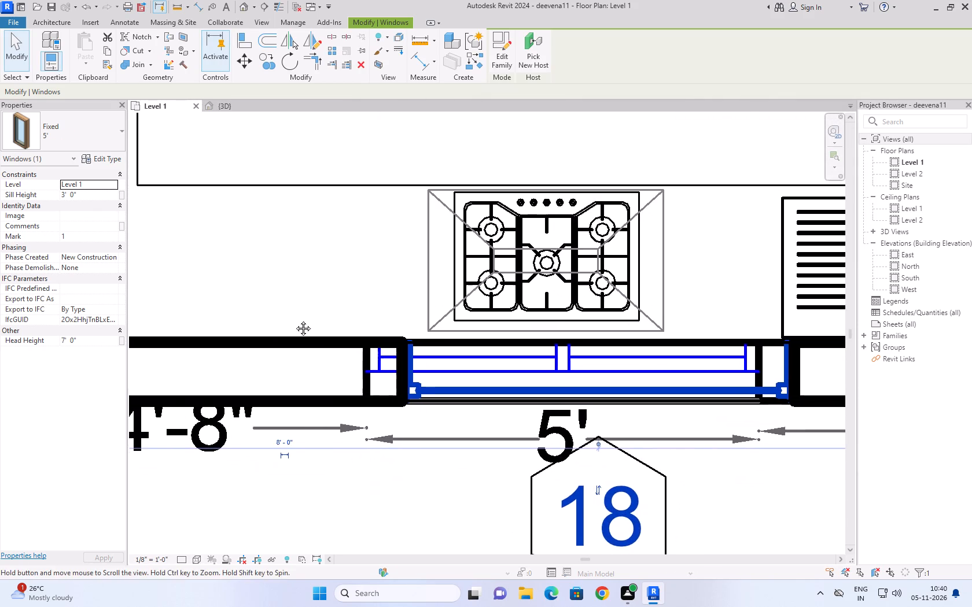
middle_drag(294, 320, 301, 317)
click(245, 45)
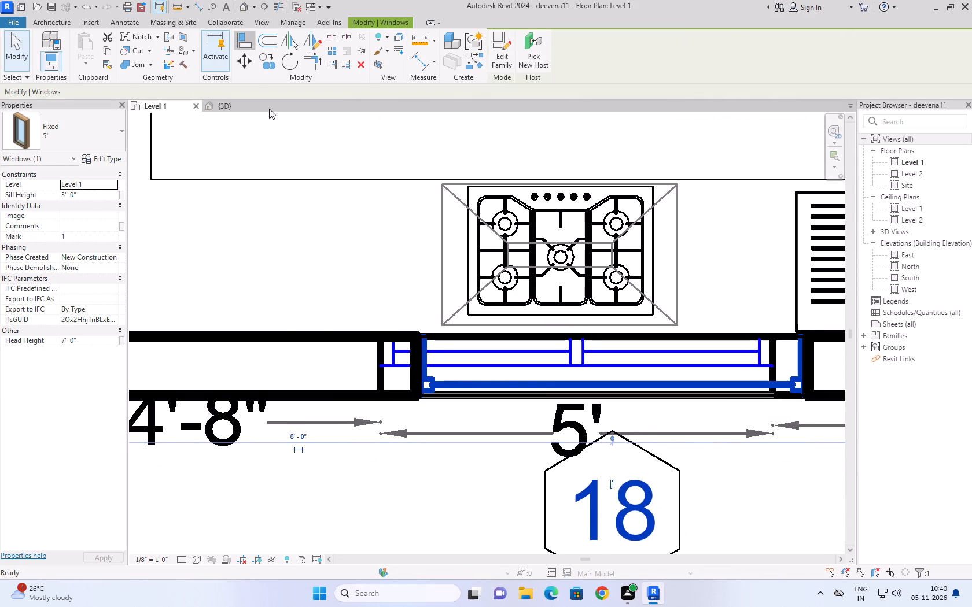
click(377, 359)
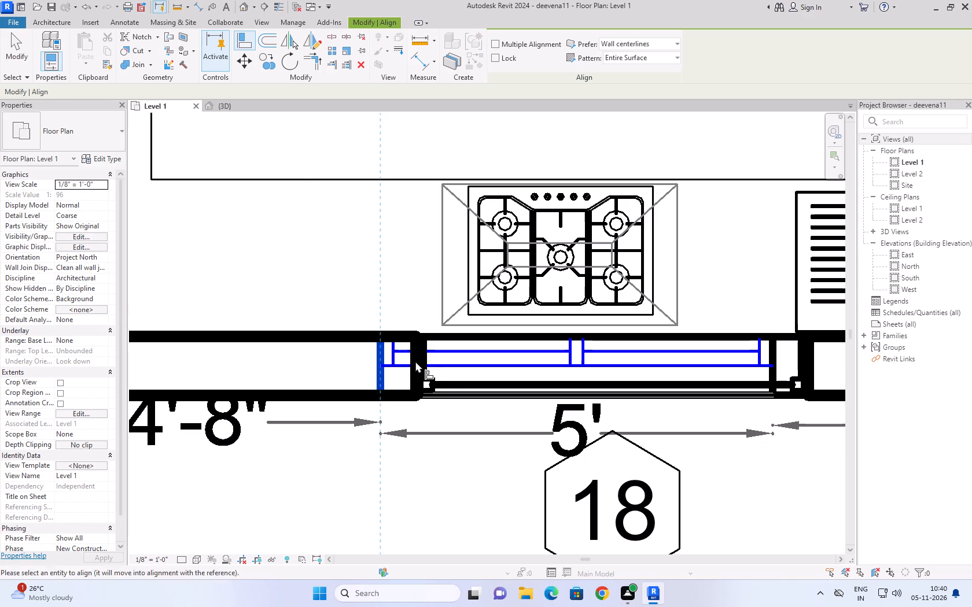
click(418, 367)
scroll(407, 418, down, 2)
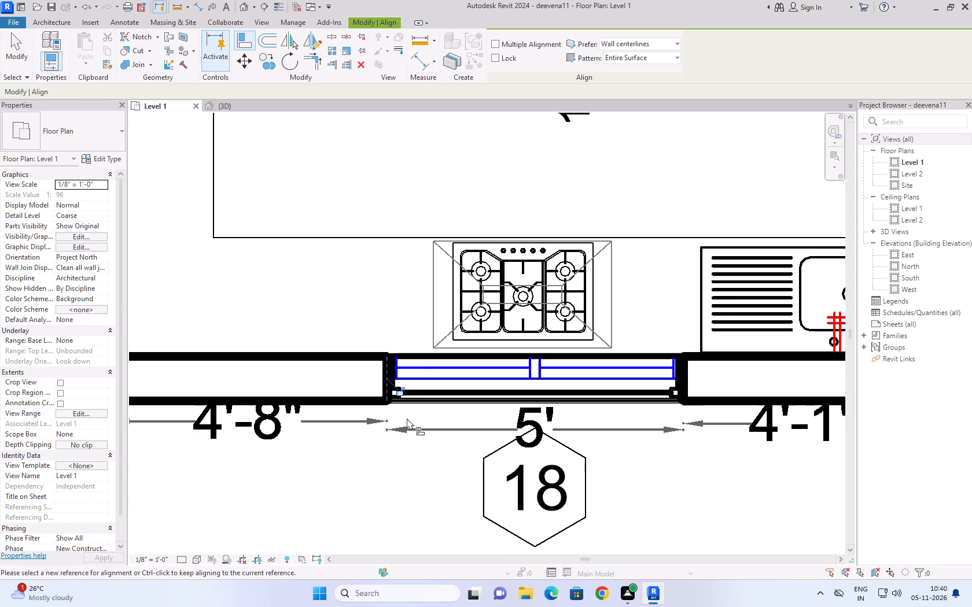
middle_drag(720, 473, 684, 429)
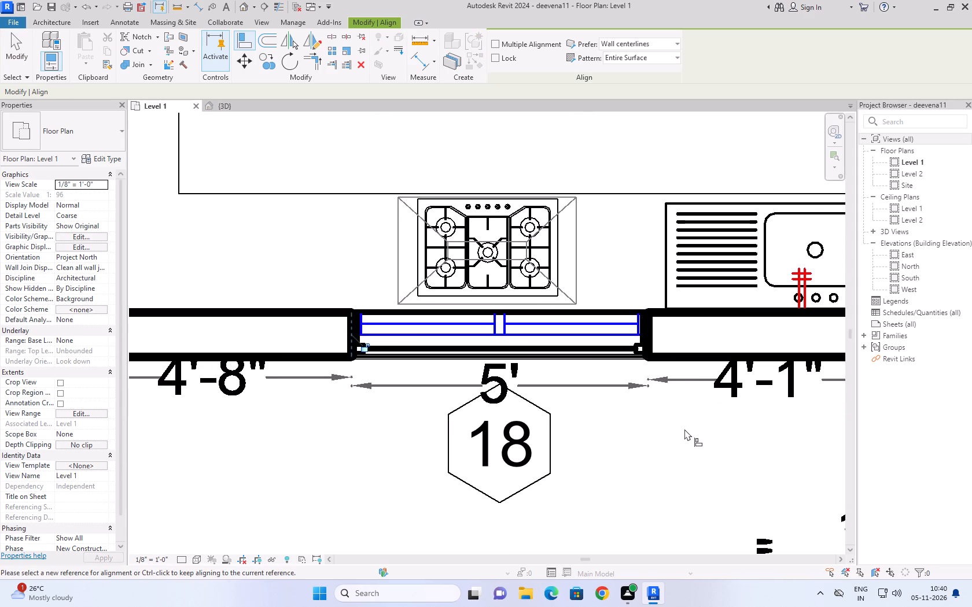
key(Escape)
key(Escape)
Examine the remaining ground-floor windows against the window openings drawn in the imported plan.
scroll(684, 429, down, 4)
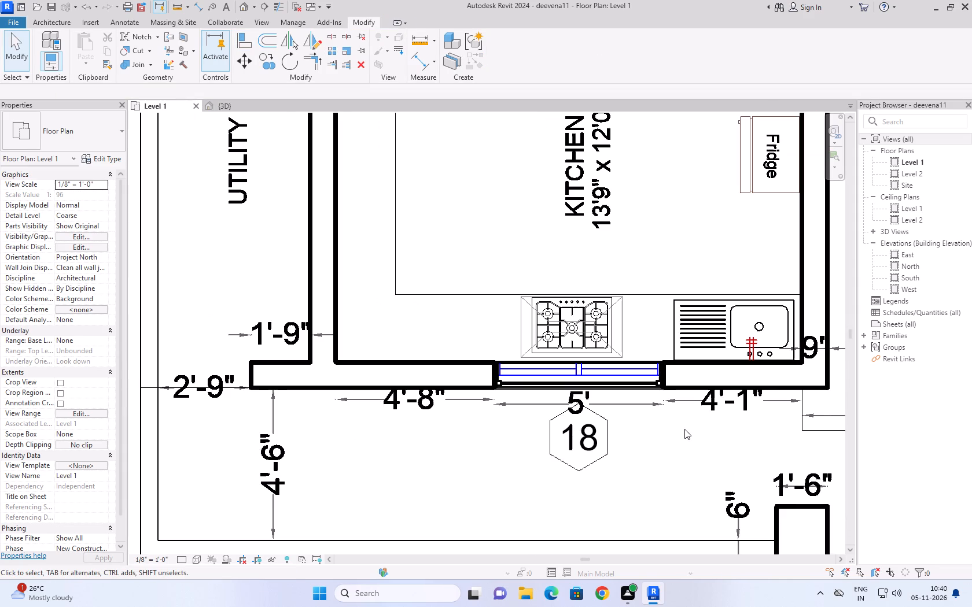
scroll(684, 425, down, 1)
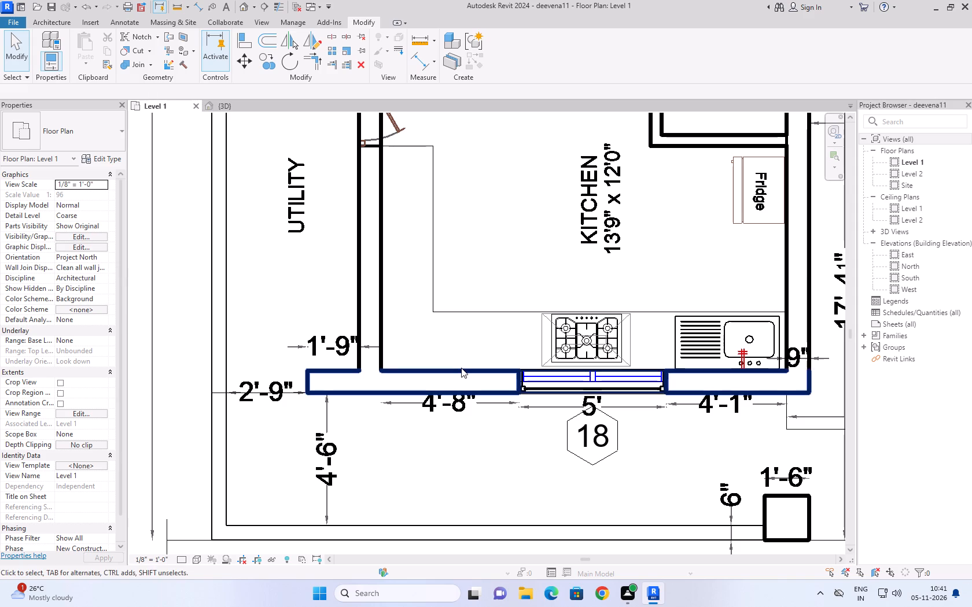
scroll(509, 318, down, 5)
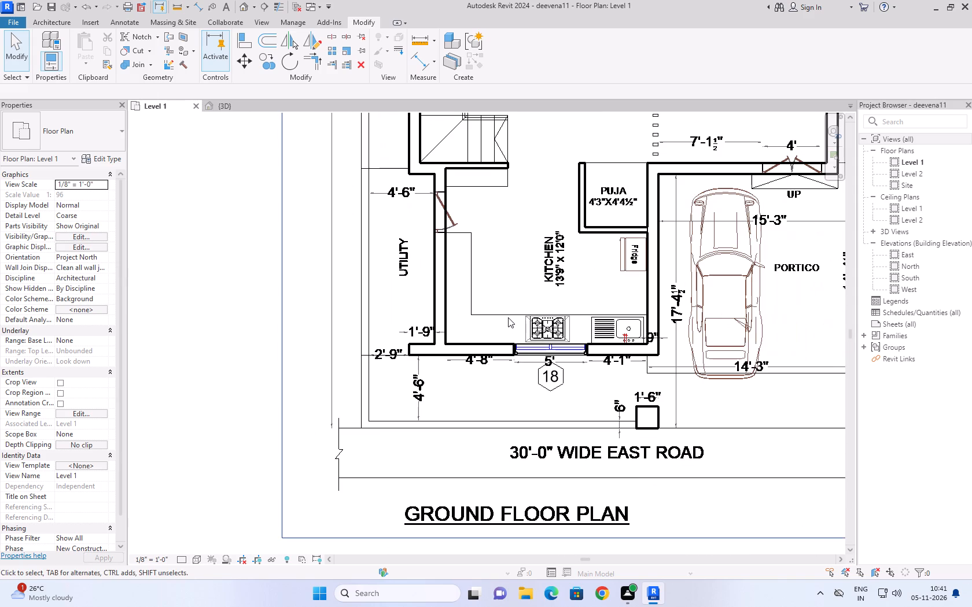
middle_drag(509, 317, 463, 478)
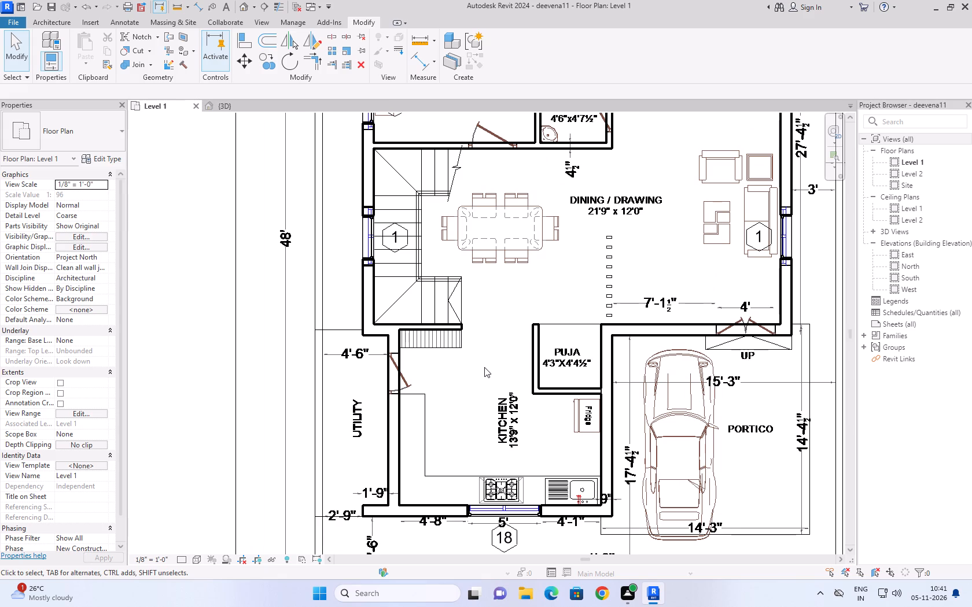
scroll(483, 365, down, 3)
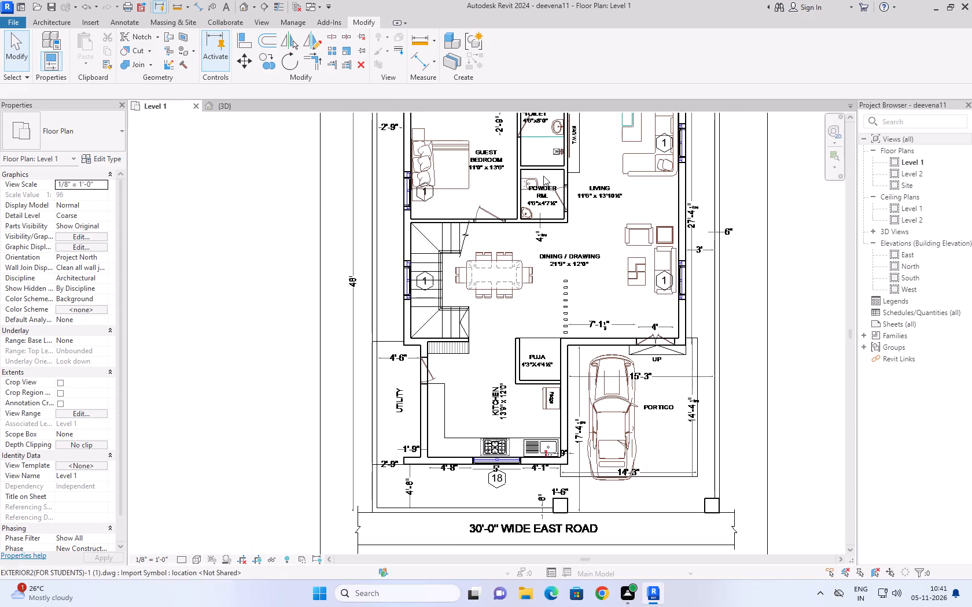
scroll(534, 292, down, 1)
middle_drag(531, 296, 516, 349)
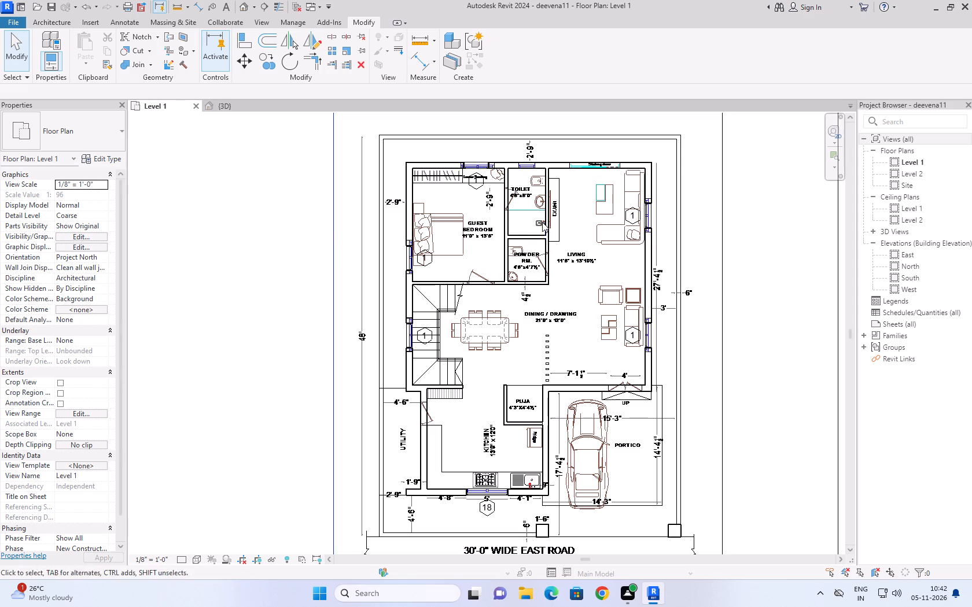
scroll(511, 336, down, 1)
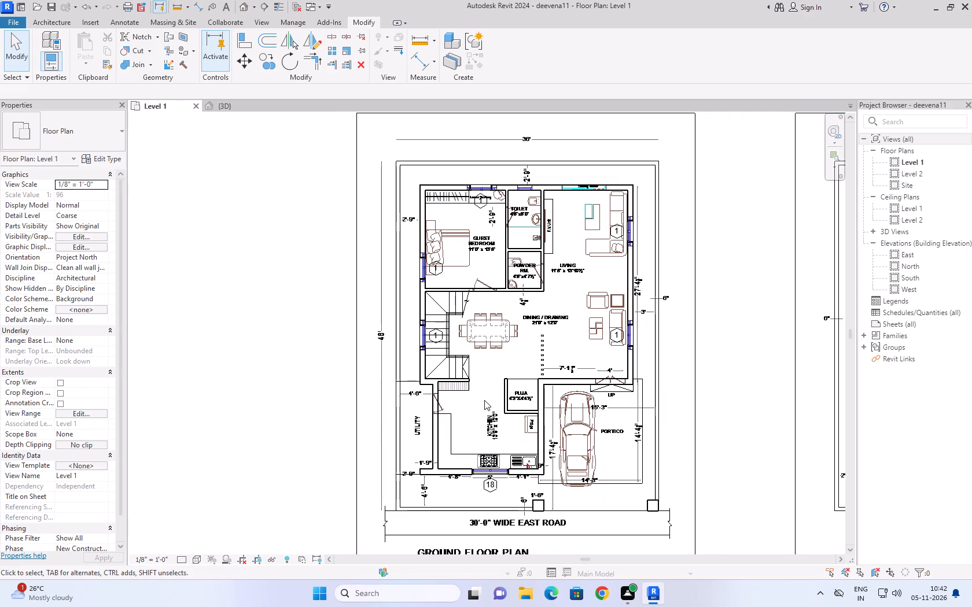
scroll(484, 401, up, 1)
middle_drag(484, 401, 471, 350)
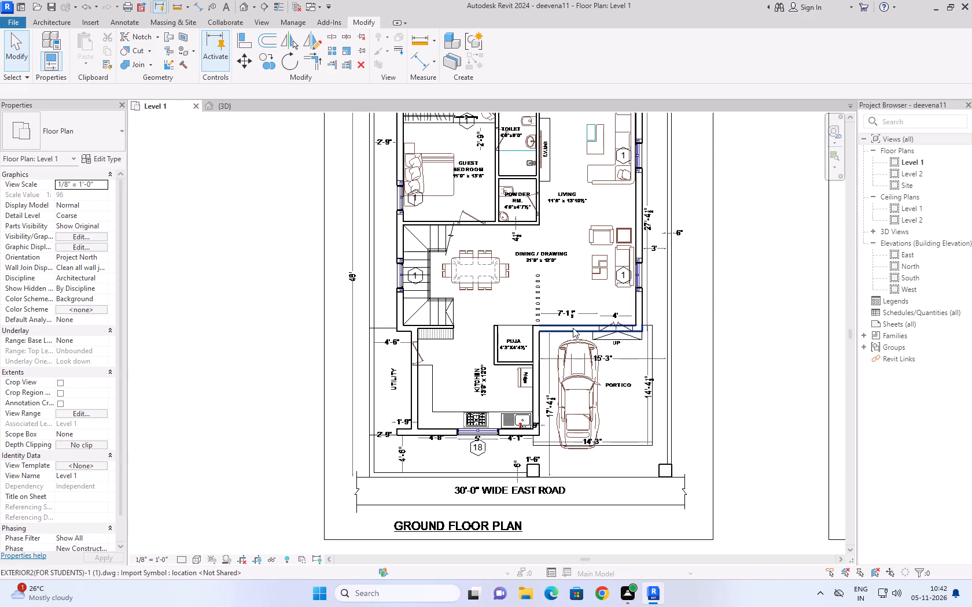
middle_drag(558, 272, 561, 319)
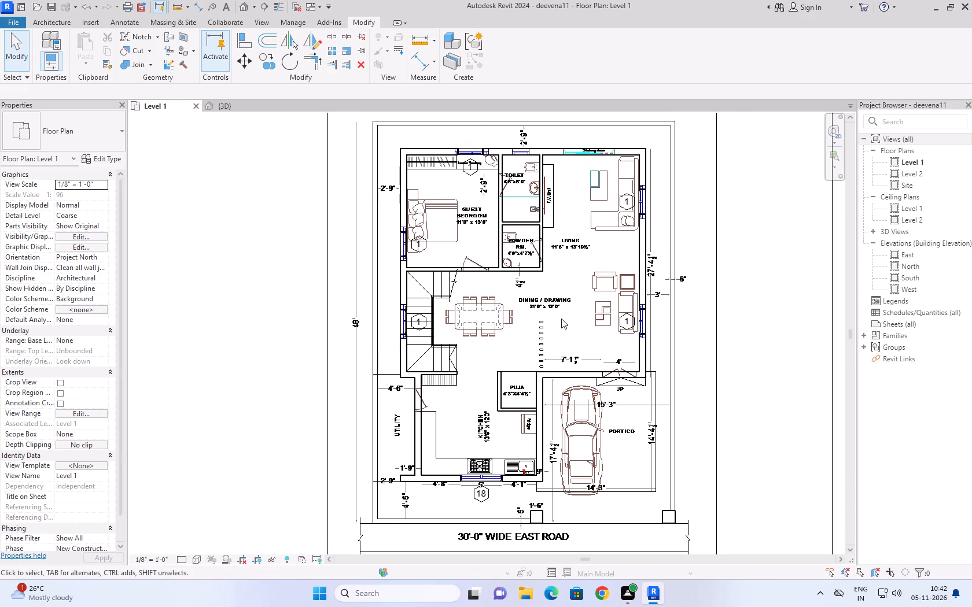
scroll(561, 319, up, 2)
middle_drag(561, 319, 561, 332)
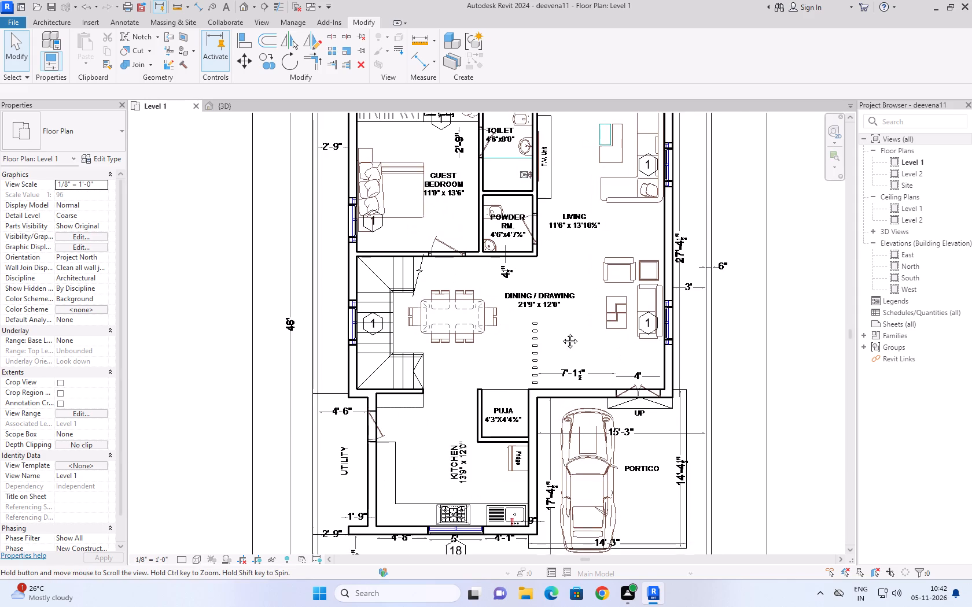
middle_drag(561, 332, 566, 371)
scroll(566, 371, down, 1)
middle_drag(566, 371, 553, 340)
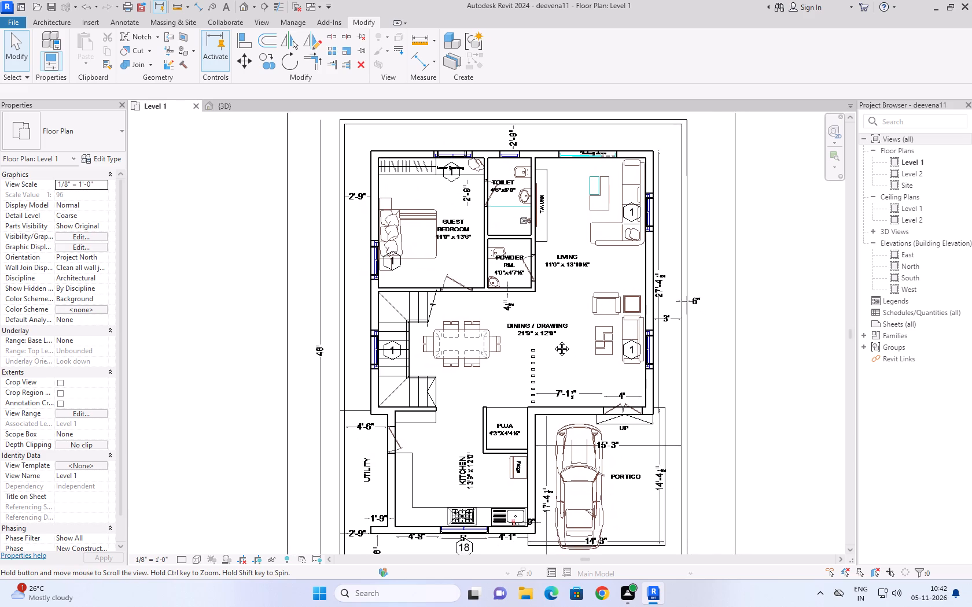
middle_drag(553, 340, 530, 379)
scroll(530, 379, up, 1)
scroll(655, 395, up, 2)
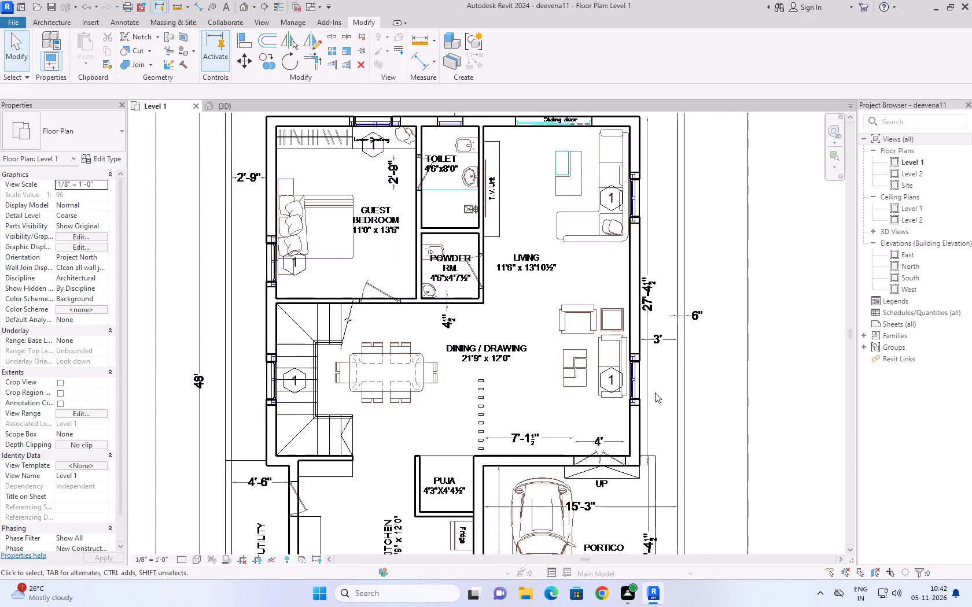
Measure the width of the imported plan's dining/drawing side-wall window opening with an aligned dimension, without placing it.
scroll(655, 393, up, 3)
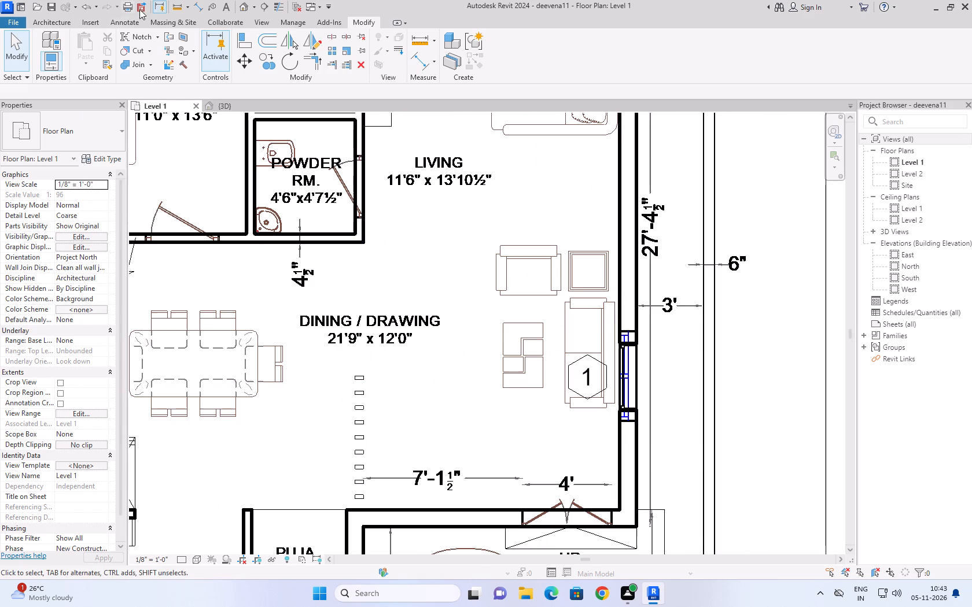
click(195, 10)
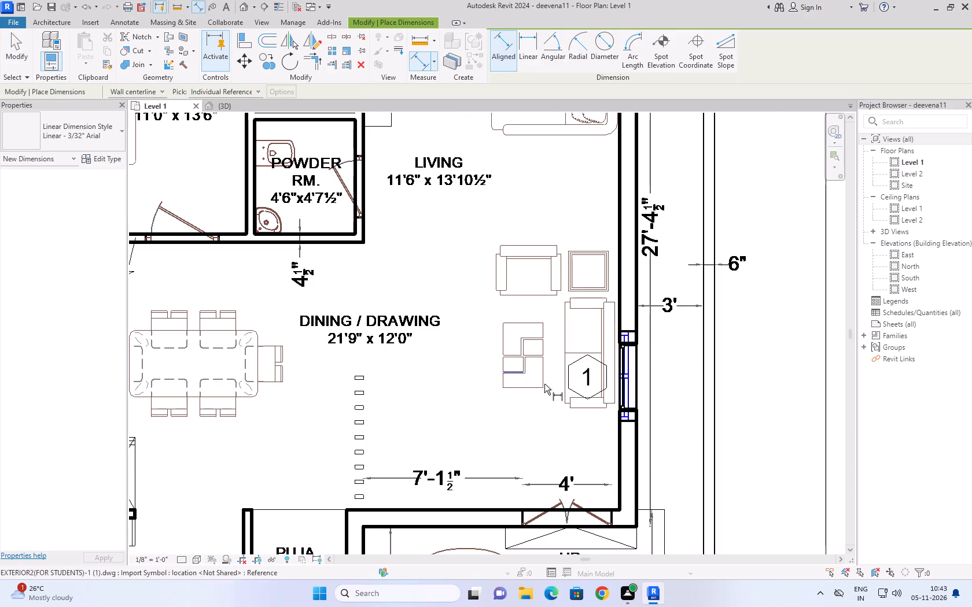
scroll(621, 412, up, 4)
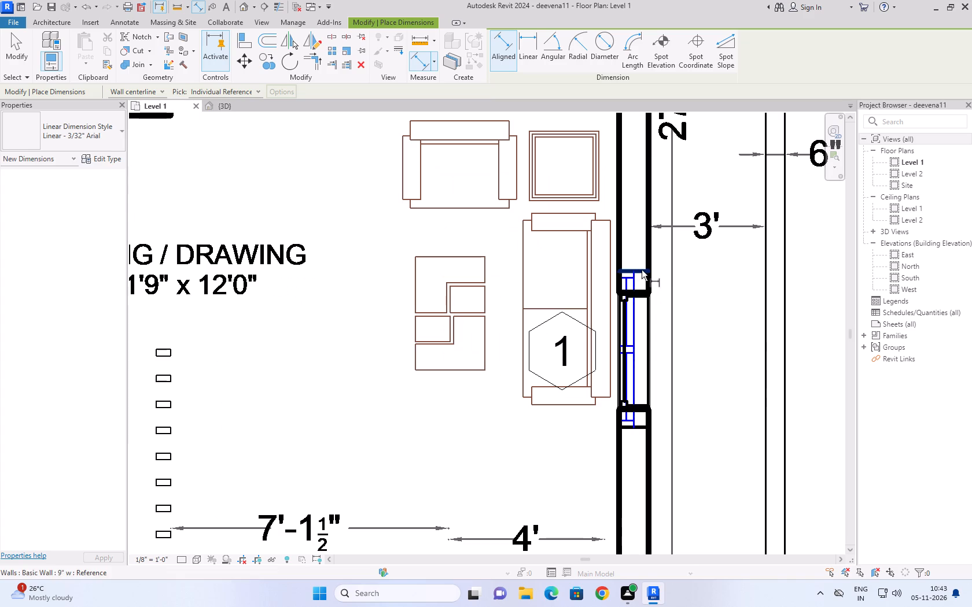
click(642, 270)
click(640, 429)
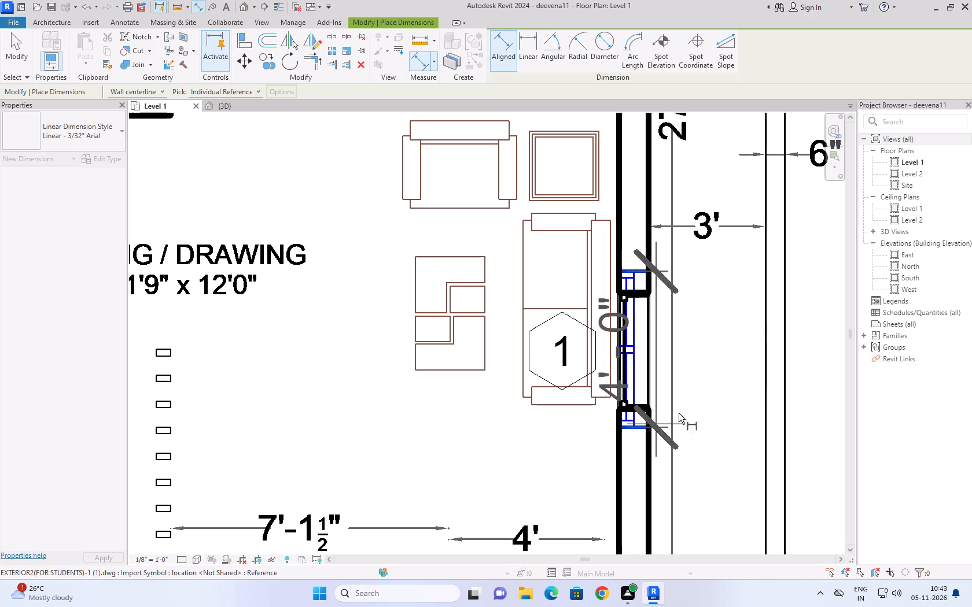
key(Escape)
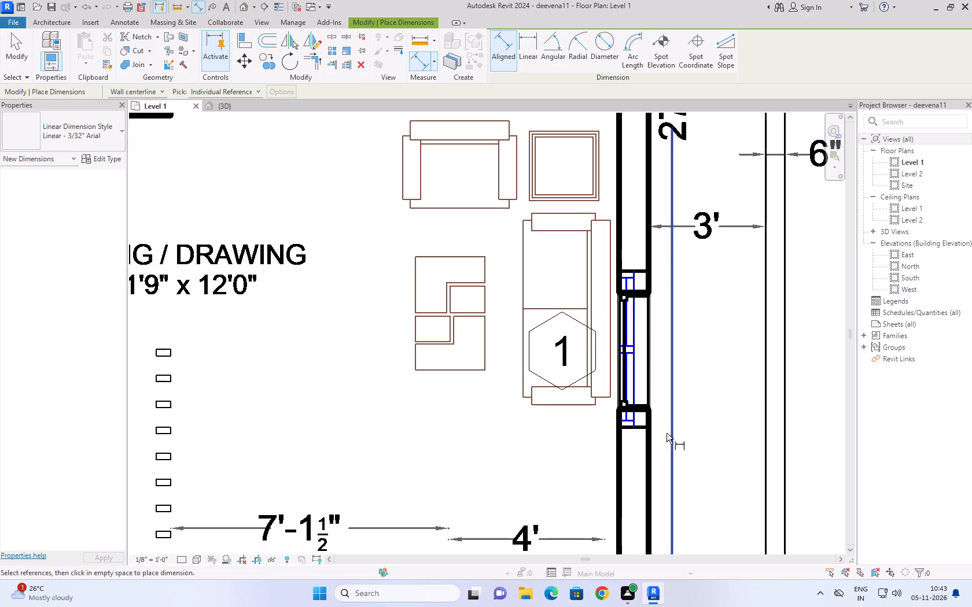
Measure the width of the imported plan's living room side-wall window opening with an aligned dimension, without placing it.
scroll(664, 433, down, 9)
scroll(658, 242, up, 7)
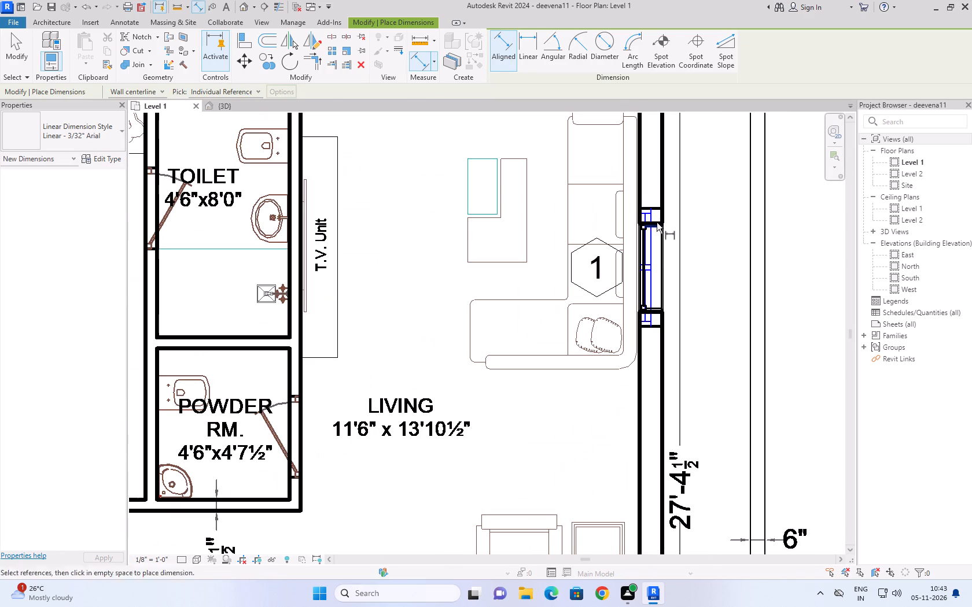
click(656, 207)
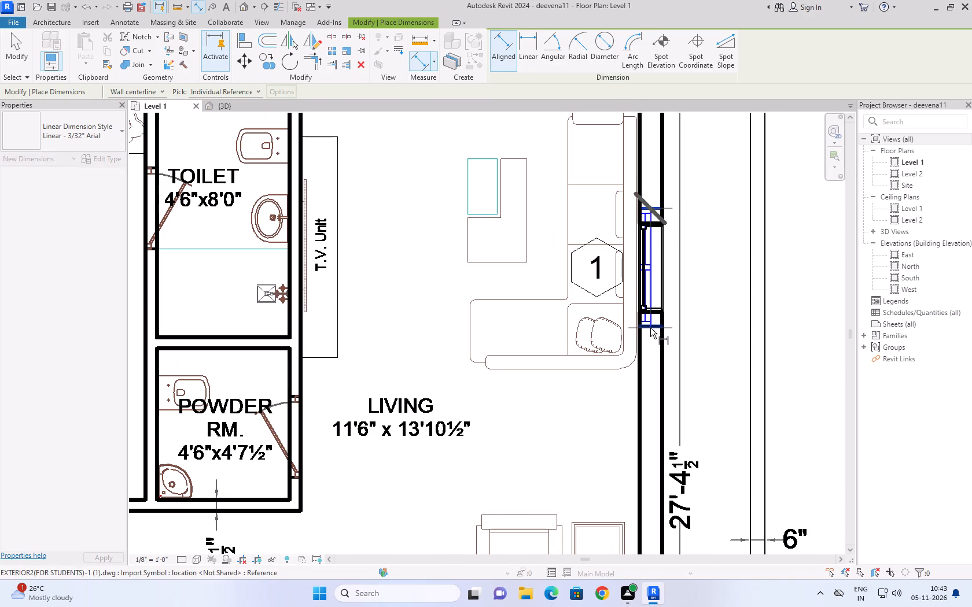
click(650, 328)
key(Escape)
Measure the width of the imported plan's guest bedroom window opening beside the Lower Seating with an aligned dimension, without placing it.
scroll(723, 320, down, 4)
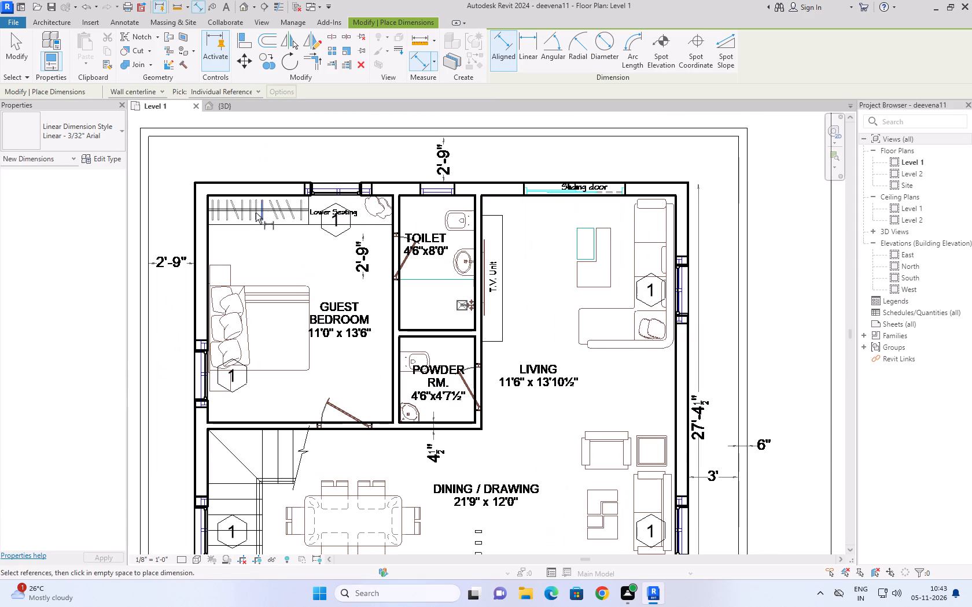
middle_drag(259, 212, 496, 296)
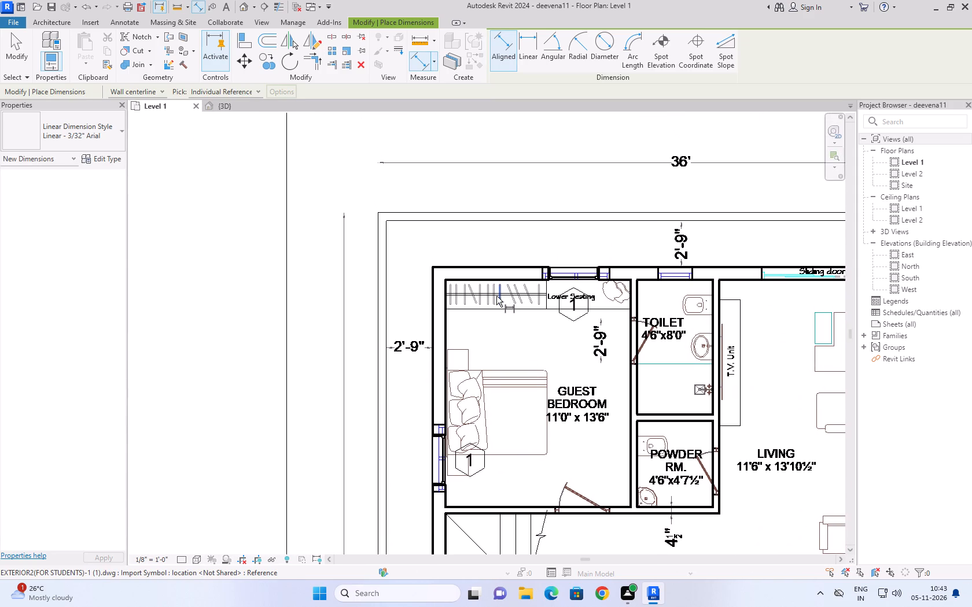
scroll(418, 299, up, 3)
scroll(726, 268, up, 6)
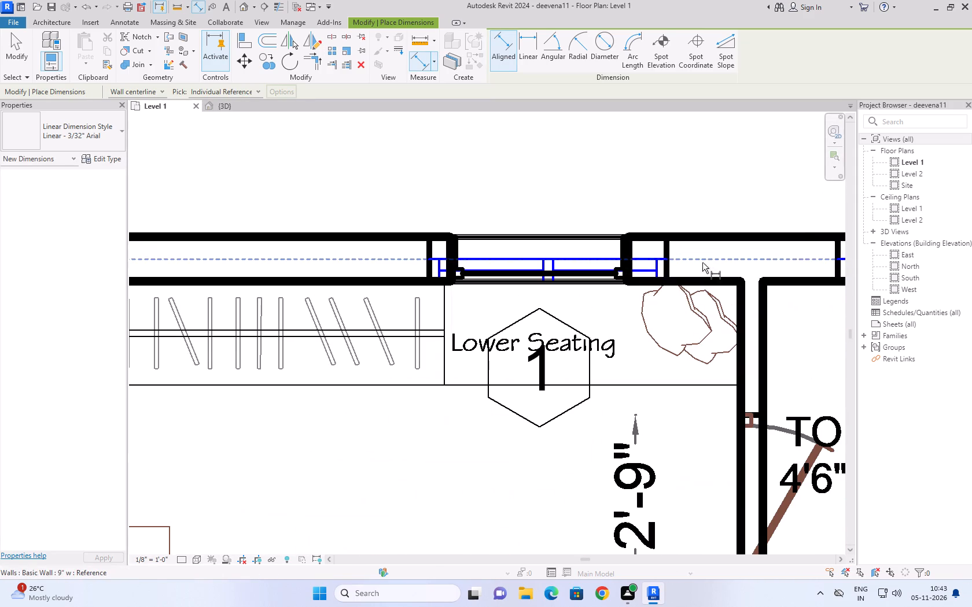
click(668, 252)
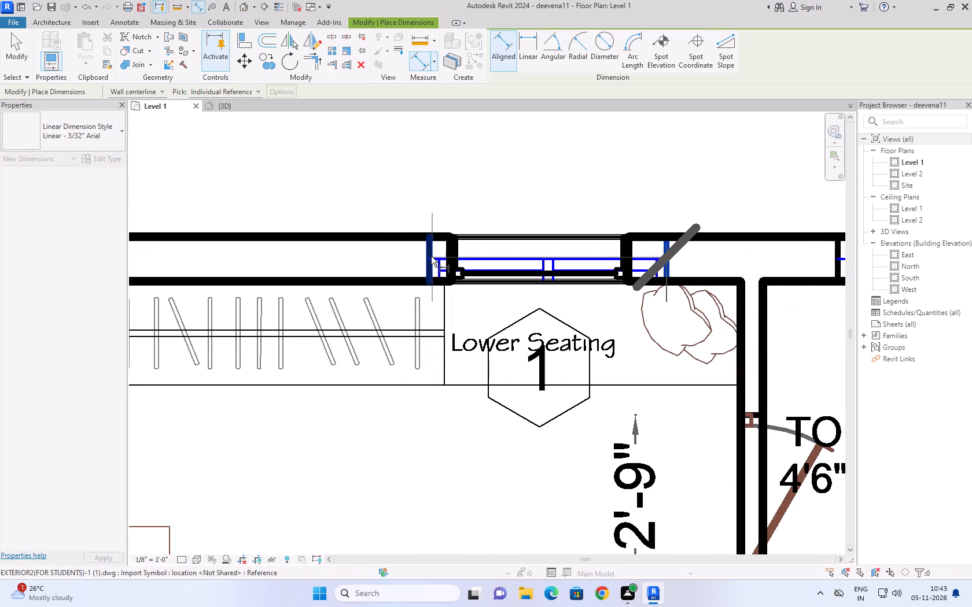
click(430, 253)
key(Escape)
Measure the width of the imported plan's toilet window opening with an aligned dimension, without placing it.
scroll(396, 288, down, 9)
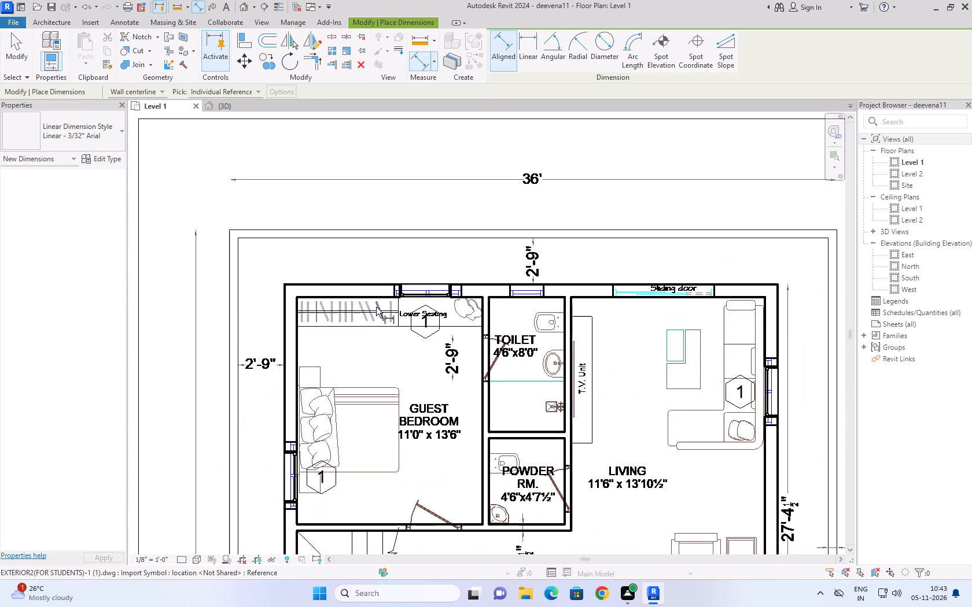
middle_drag(375, 406, 425, 277)
scroll(418, 291, up, 1)
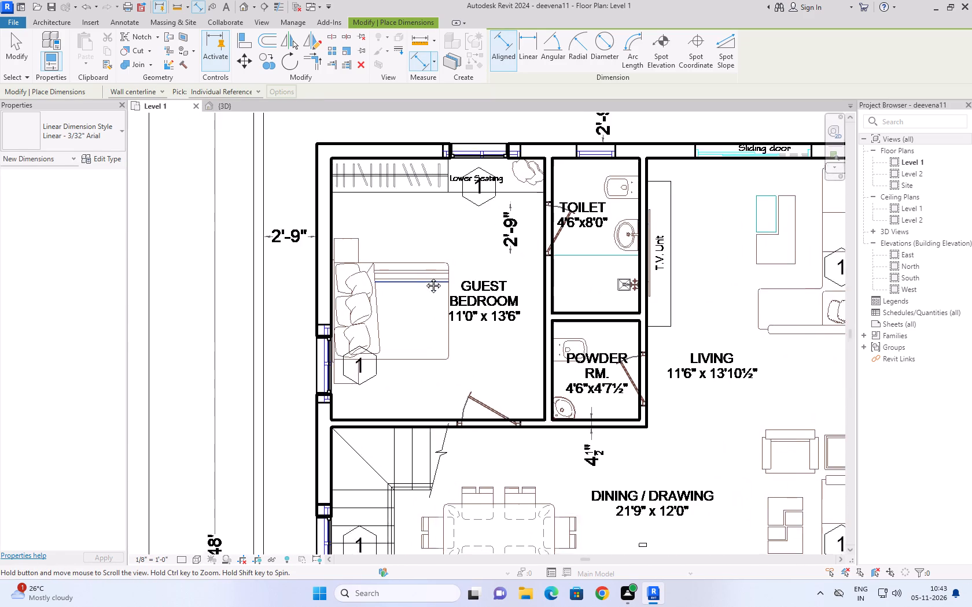
middle_drag(425, 277, 433, 251)
scroll(433, 251, down, 3)
scroll(570, 157, up, 4)
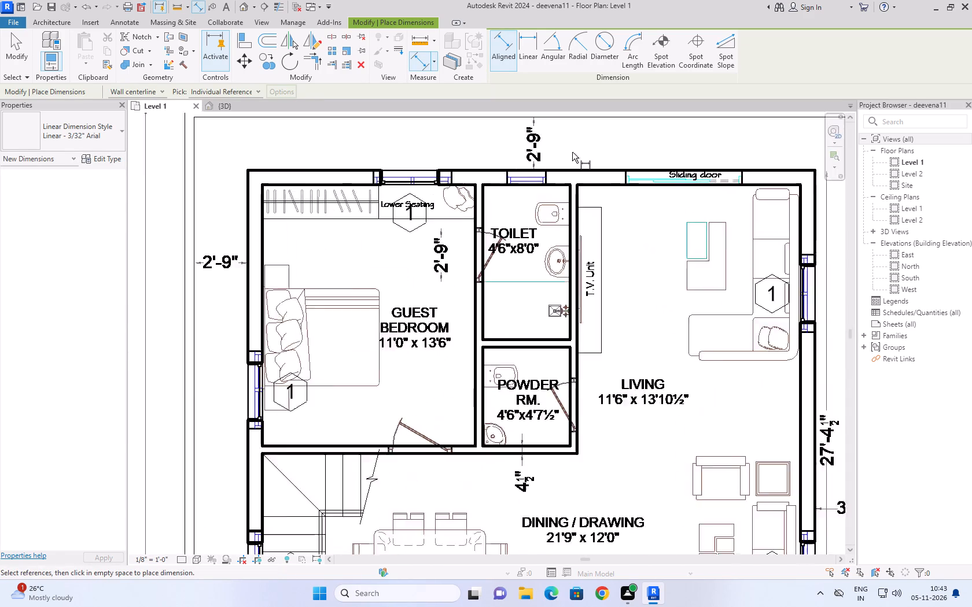
scroll(572, 152, up, 5)
click(436, 201)
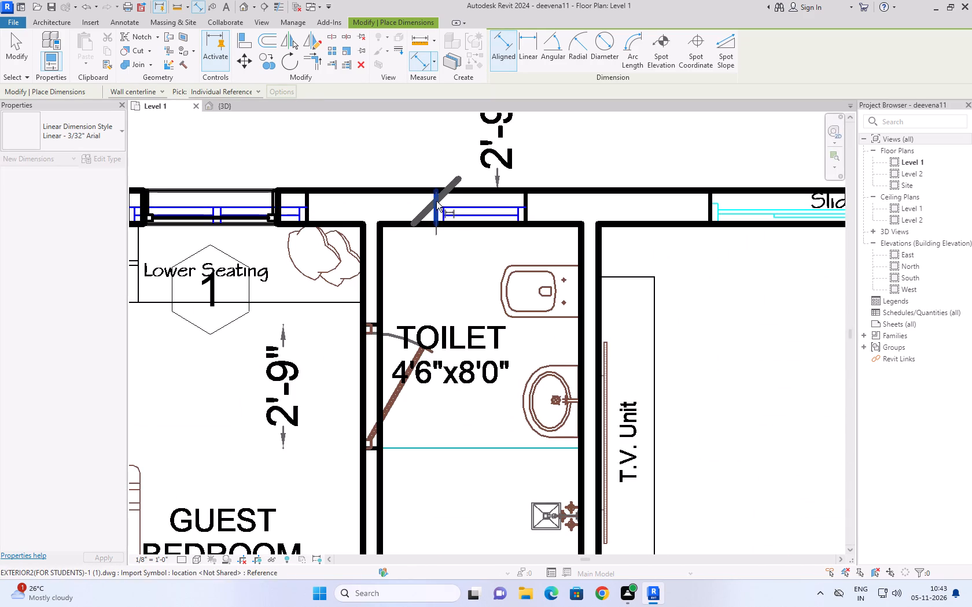
click(525, 196)
middle_drag(527, 175, 527, 176)
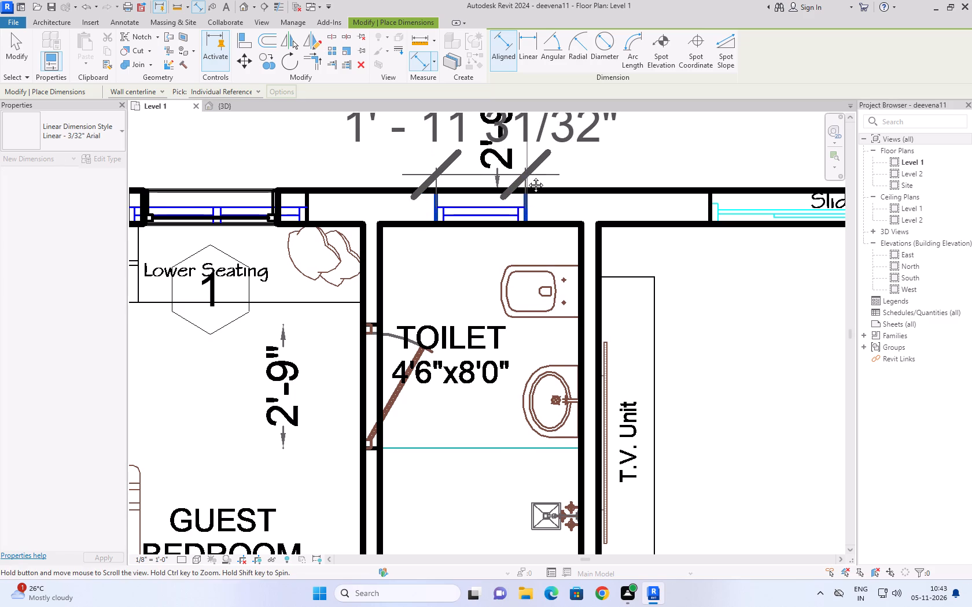
middle_drag(527, 176, 499, 321)
scroll(499, 321, up, 1)
key(Escape)
key(Escape)
Duplicate the dining/drawing side-wall window's Fixed 36" x 48" type as 4', and duplicate that again as 4' 2.
scroll(499, 321, down, 5)
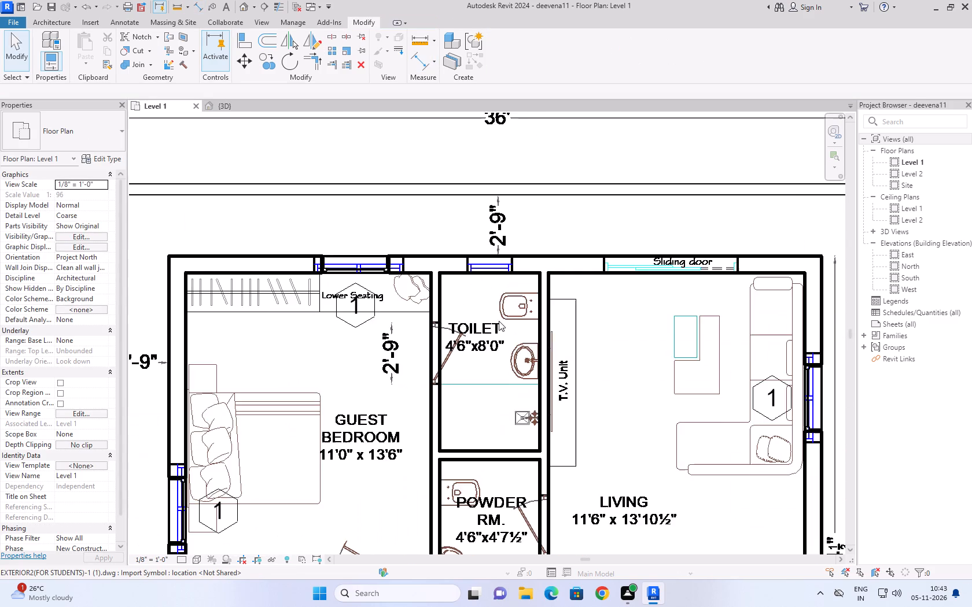
scroll(499, 321, down, 4)
middle_drag(595, 491, 577, 387)
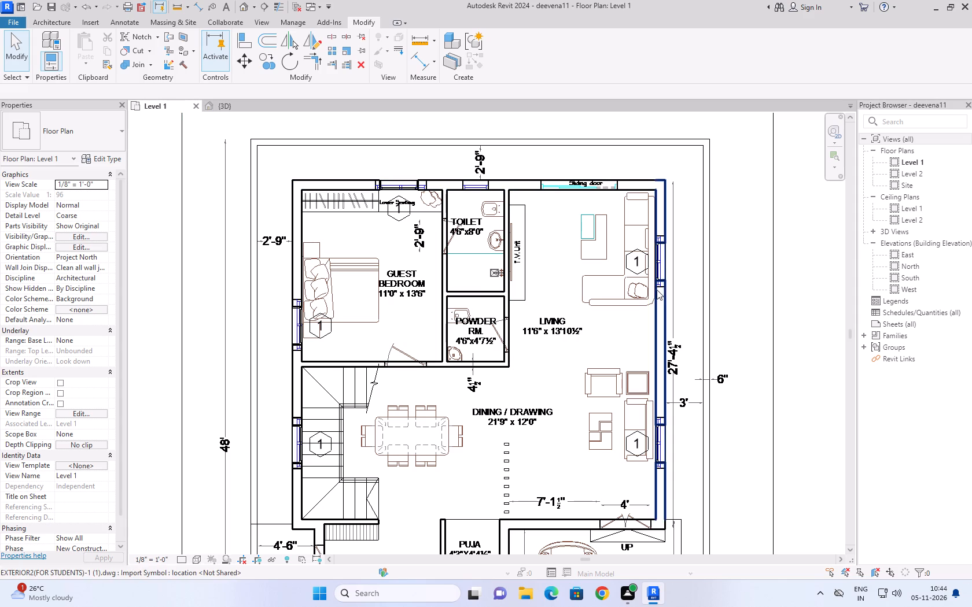
scroll(575, 389, down, 1)
middle_drag(575, 389, 517, 317)
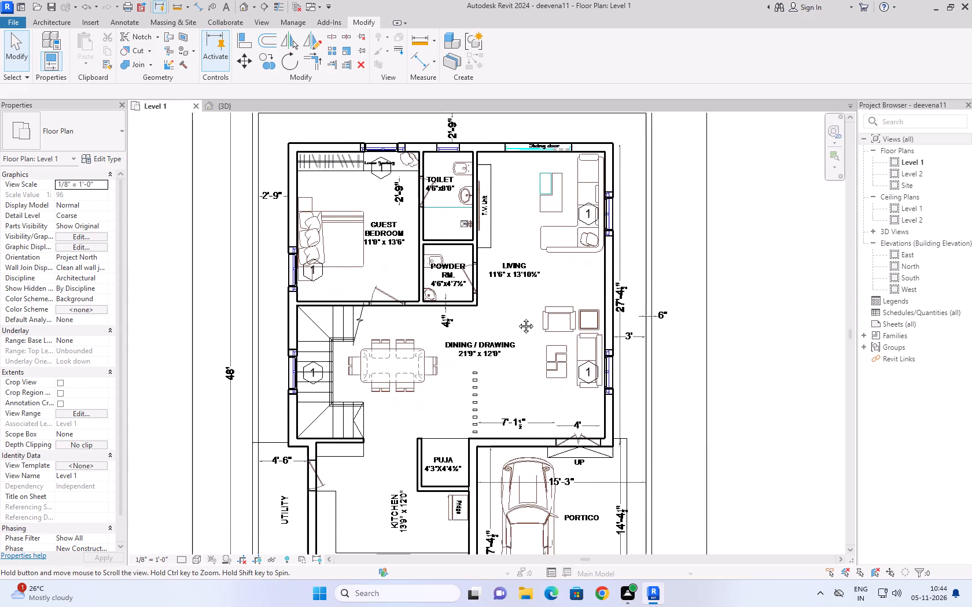
middle_drag(517, 317, 514, 316)
scroll(508, 314, down, 2)
scroll(503, 324, up, 1)
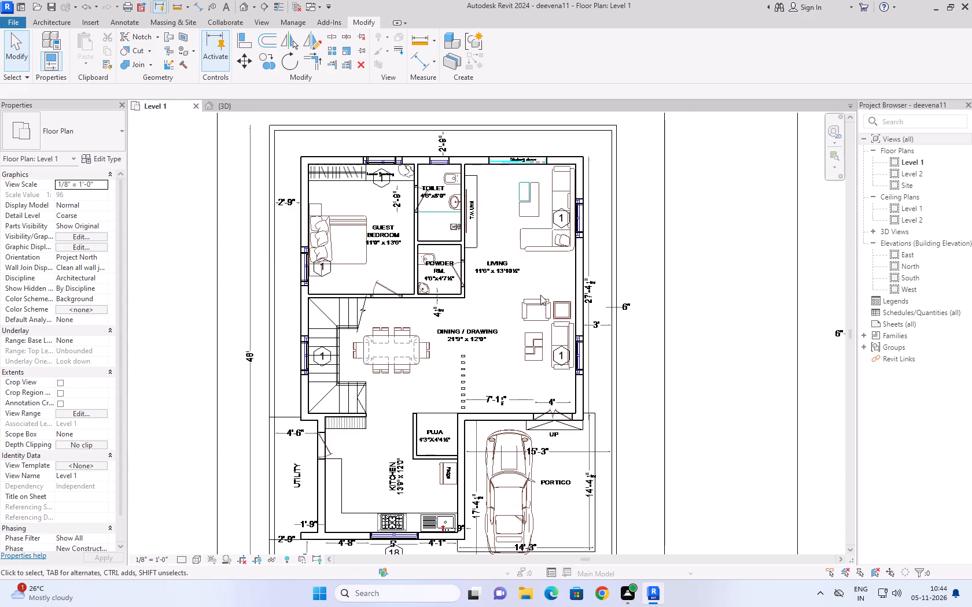
scroll(544, 288, up, 2)
scroll(592, 420, up, 2)
scroll(579, 331, up, 2)
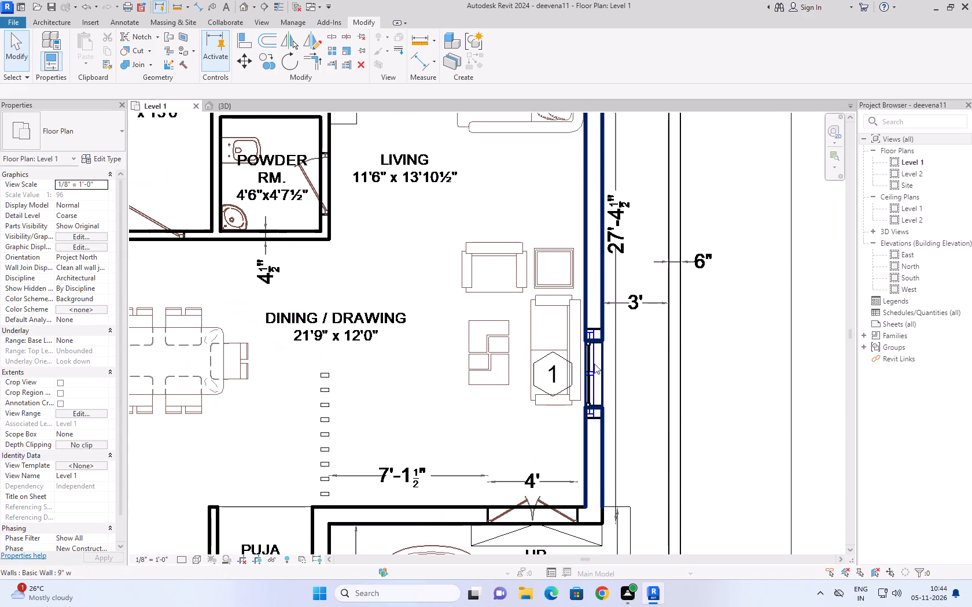
click(592, 365)
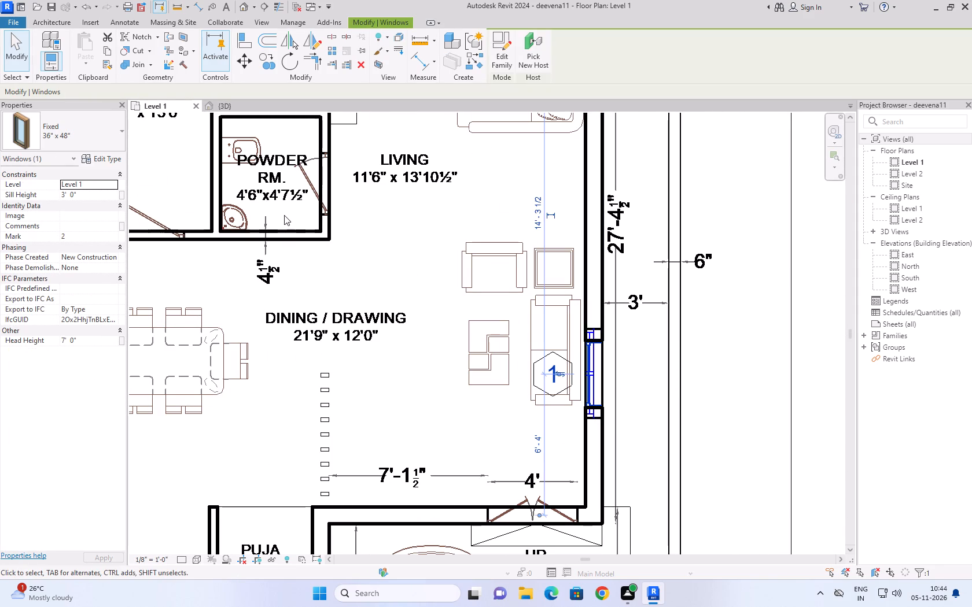
click(420, 435)
scroll(614, 356, up, 4)
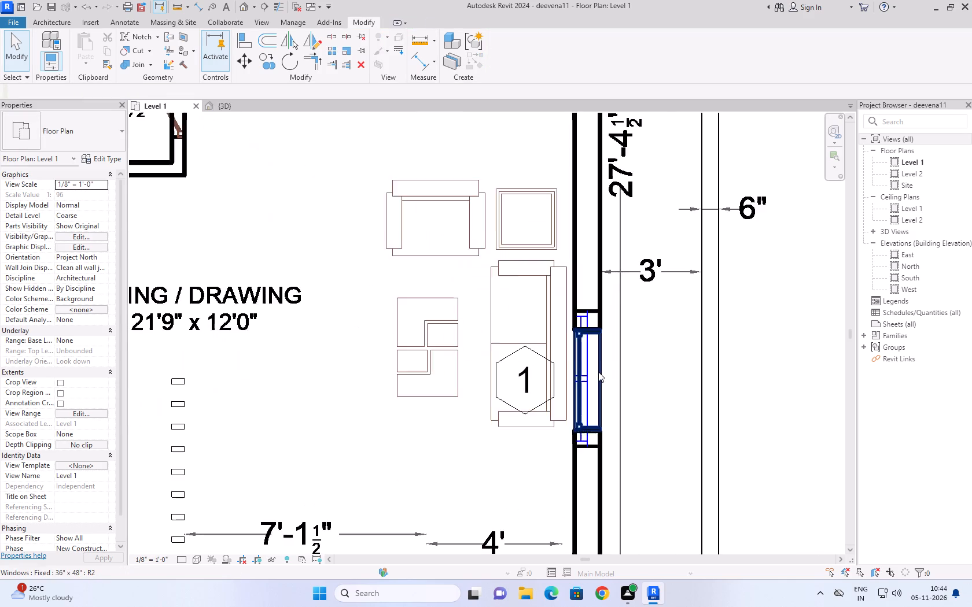
click(579, 360)
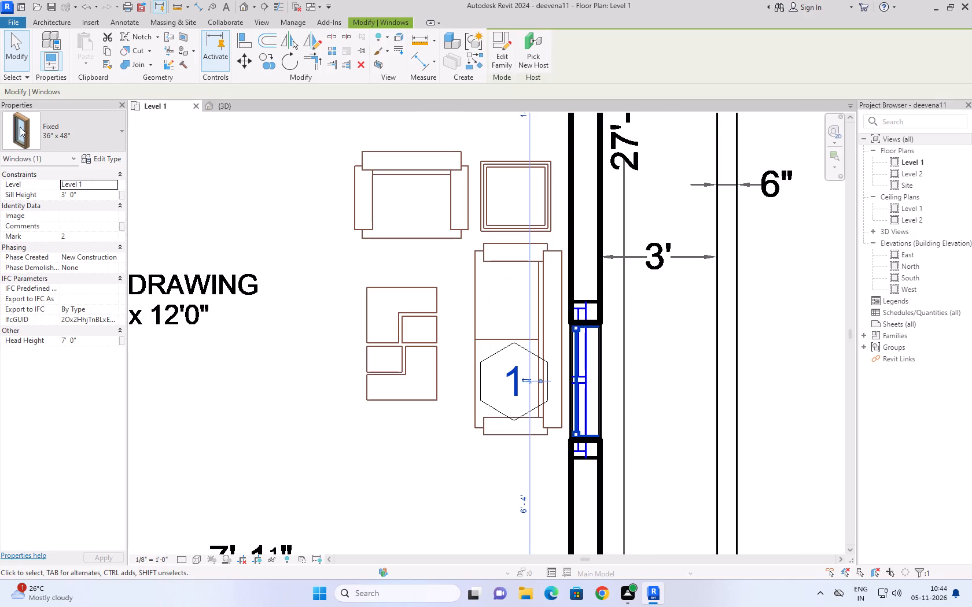
click(97, 157)
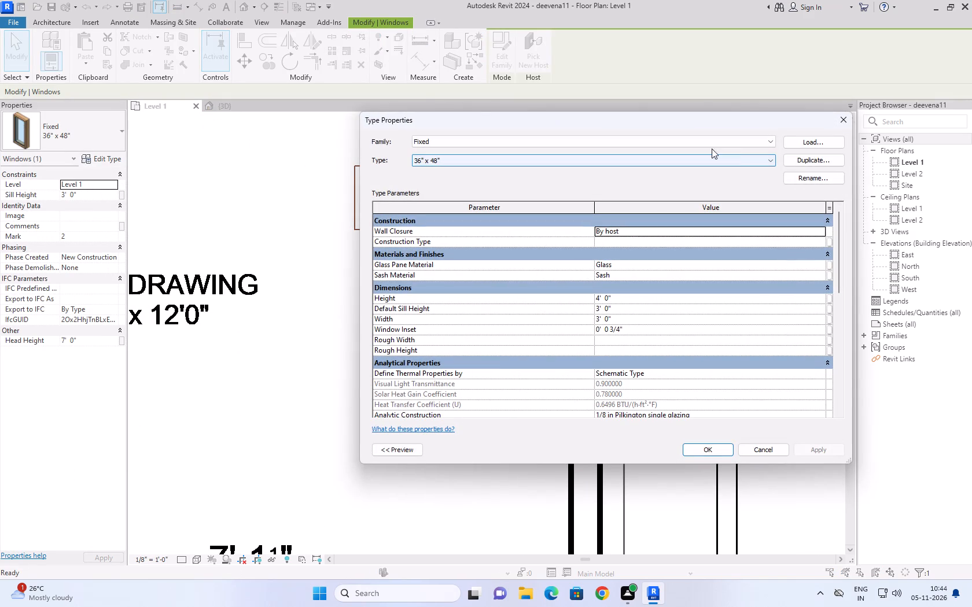
click(816, 157)
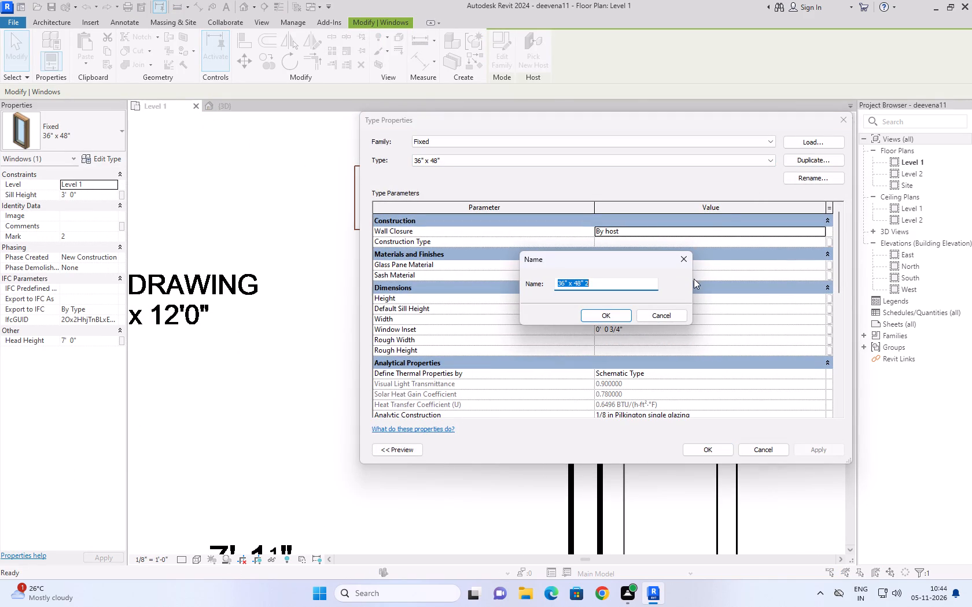
text(4')
key(Return)
key(Return)
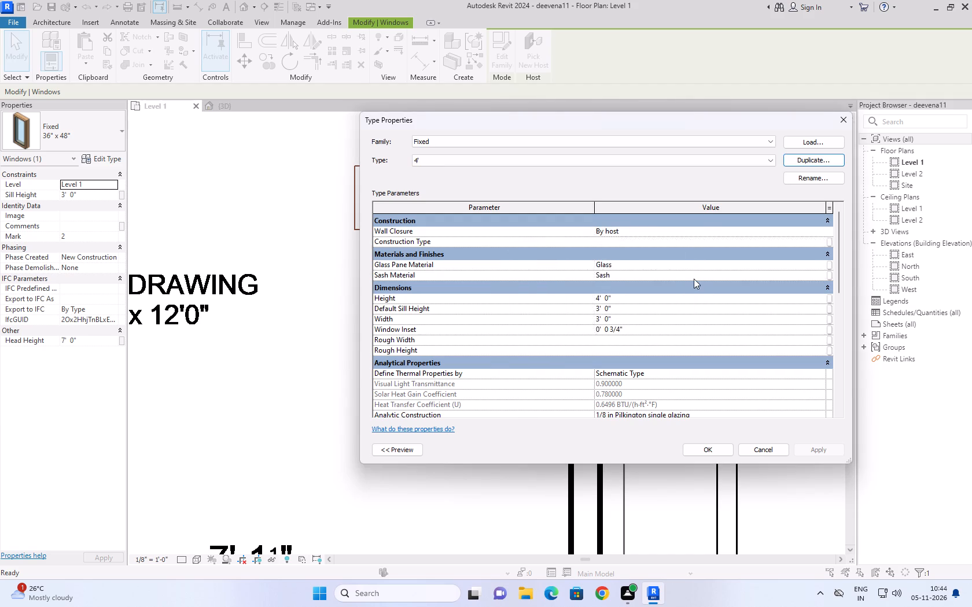
click(620, 320)
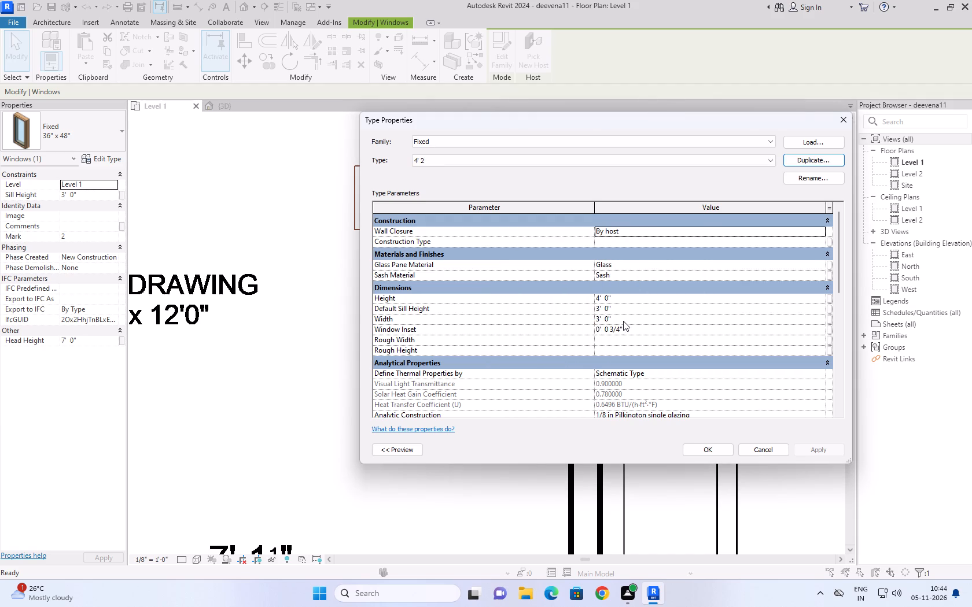
Set the width of the 4' 2 window type to 4' for the dining/drawing side-wall window.
click(623, 321)
text(4')
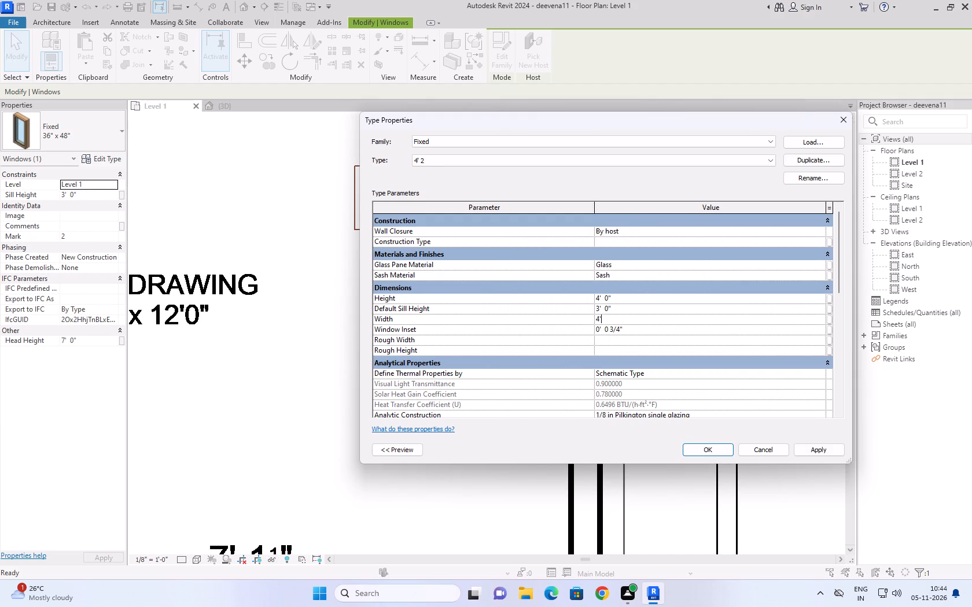
key(Return)
click(722, 452)
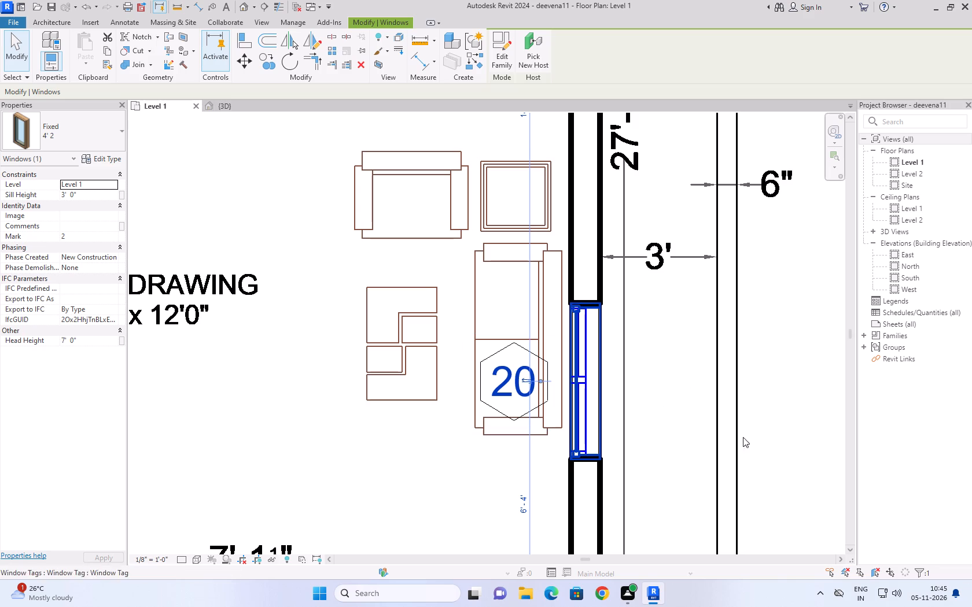
scroll(572, 230, down, 4)
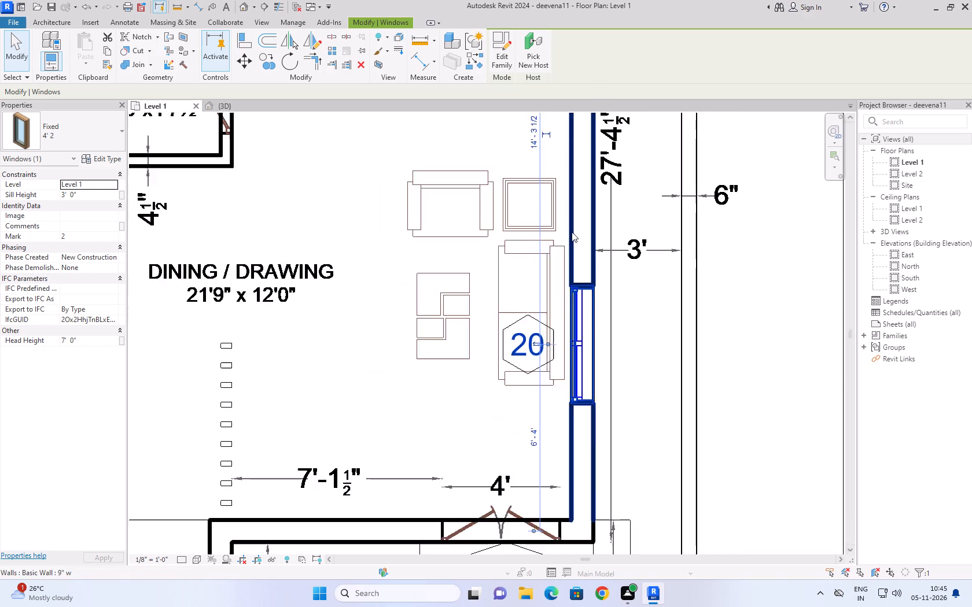
scroll(572, 232, down, 2)
click(704, 303)
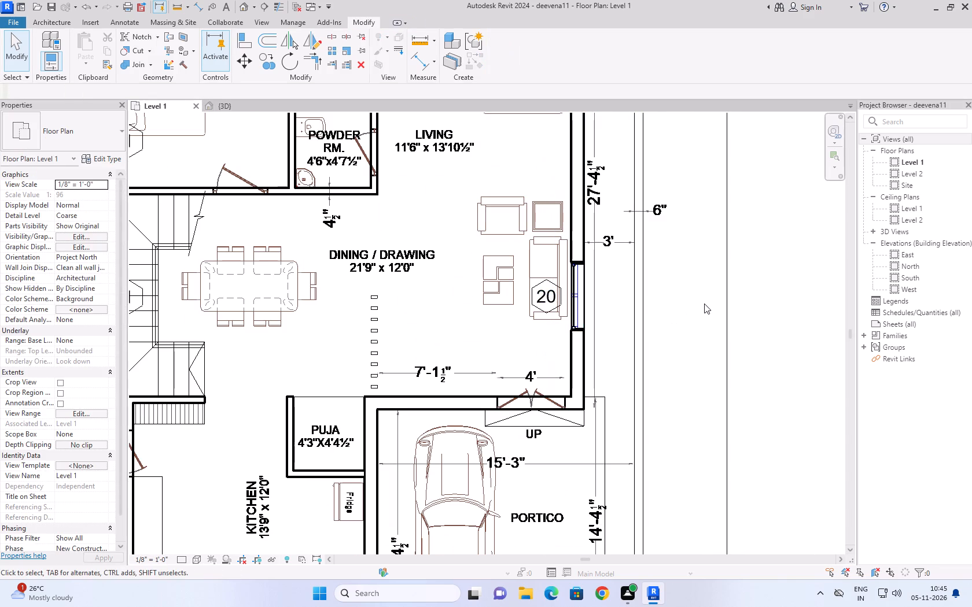
Examine the remaining 36" x 48" ground-floor windows against the window openings drawn in the imported plan.
scroll(704, 303, down, 3)
middle_drag(704, 303, 666, 449)
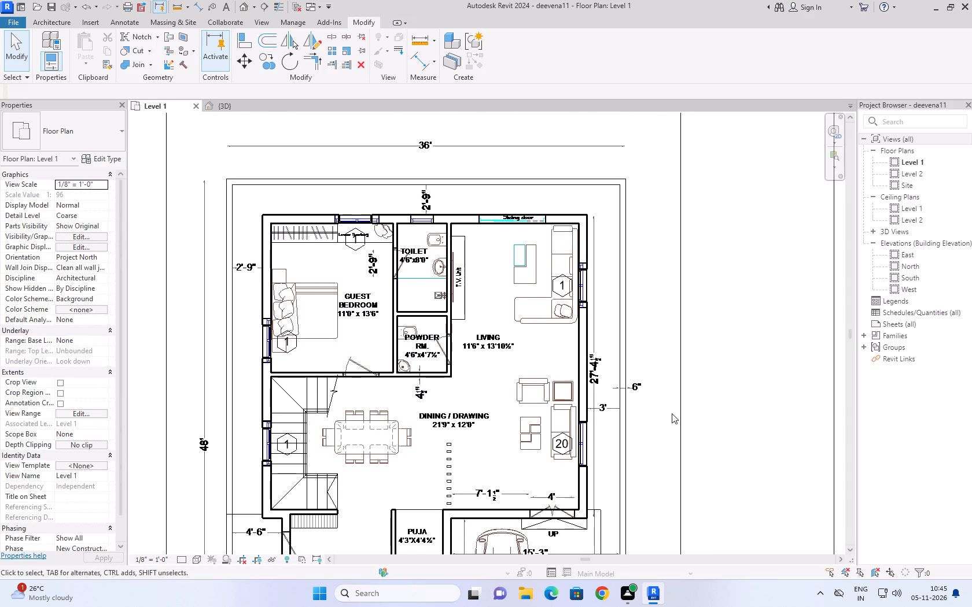
scroll(672, 413, up, 1)
scroll(672, 410, down, 2)
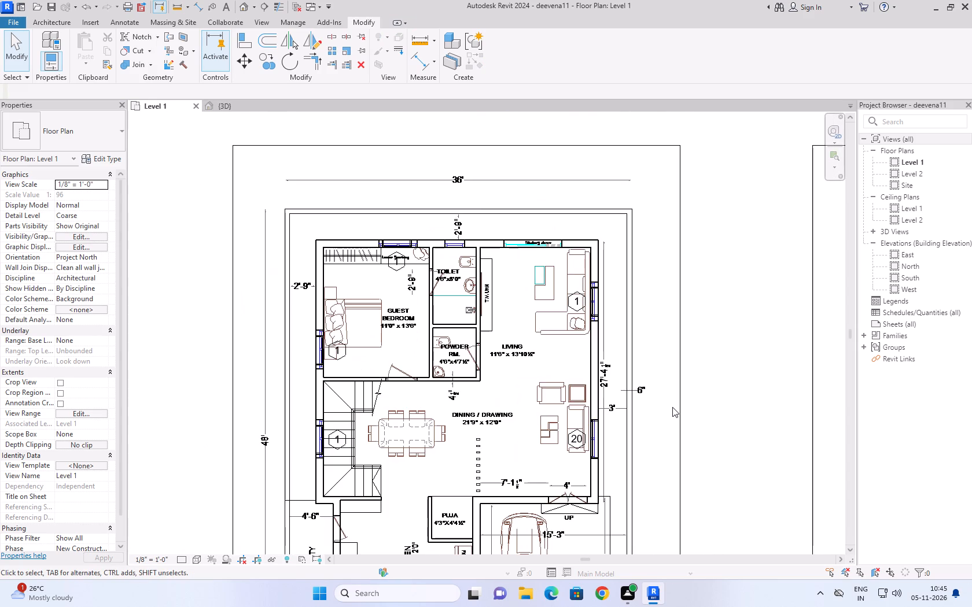
scroll(674, 404, down, 1)
middle_drag(674, 404, 680, 382)
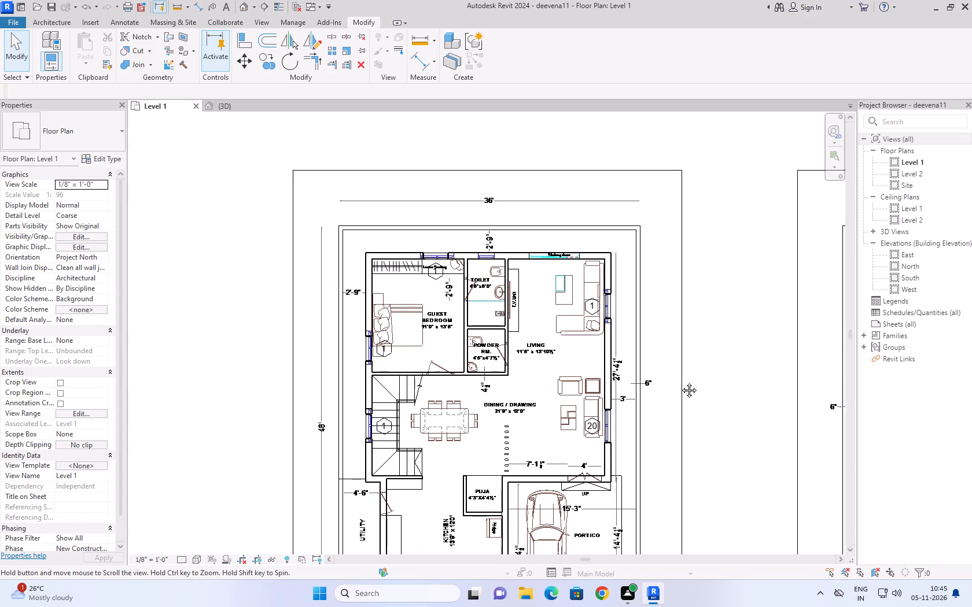
middle_drag(680, 382, 710, 354)
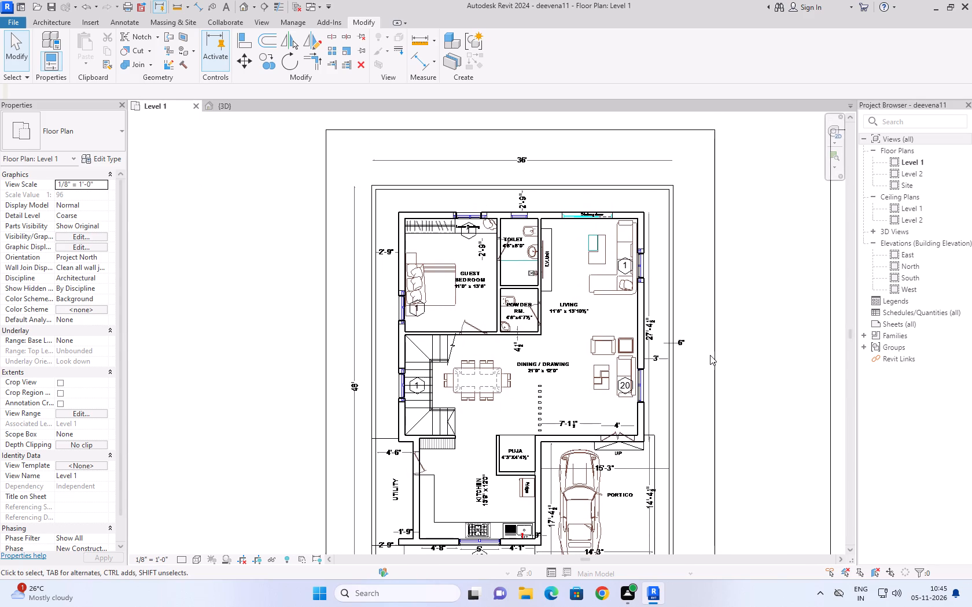
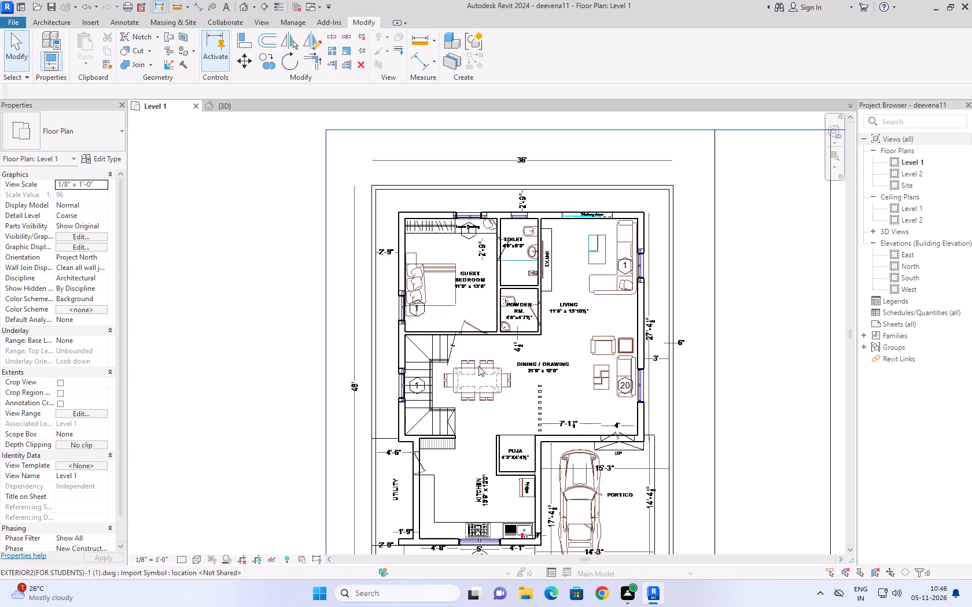
Examine the ground-floor plan and the living room's side-wall window type against the window openings in the imported drawing.
scroll(280, 219, down, 2)
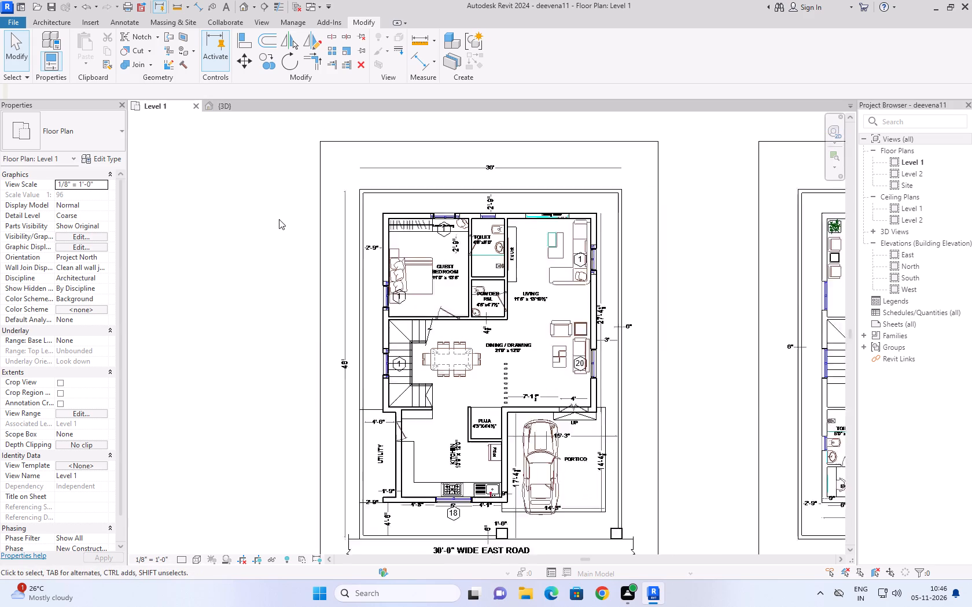
scroll(279, 219, down, 2)
scroll(258, 319, up, 2)
scroll(274, 239, up, 2)
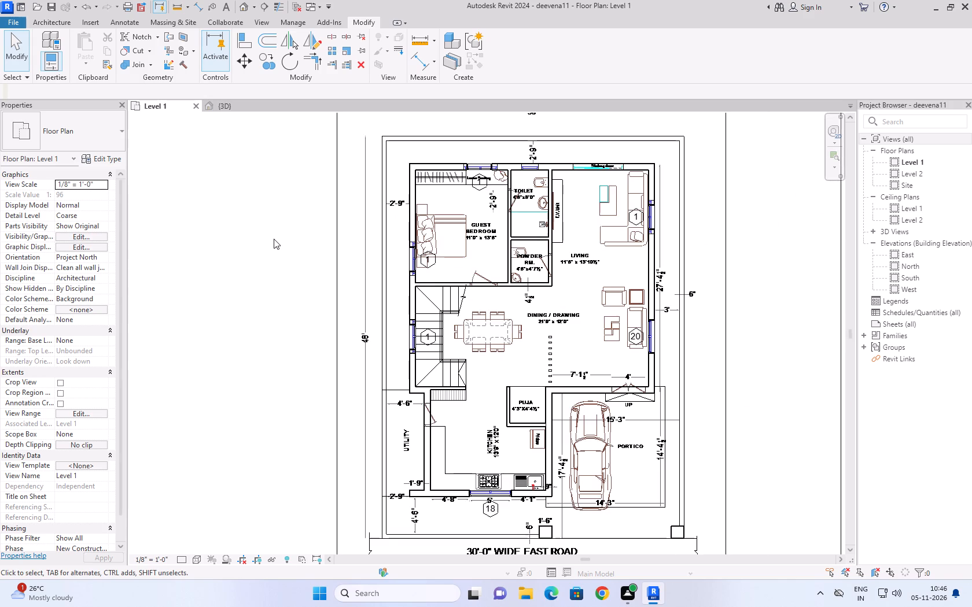
middle_drag(274, 239, 264, 273)
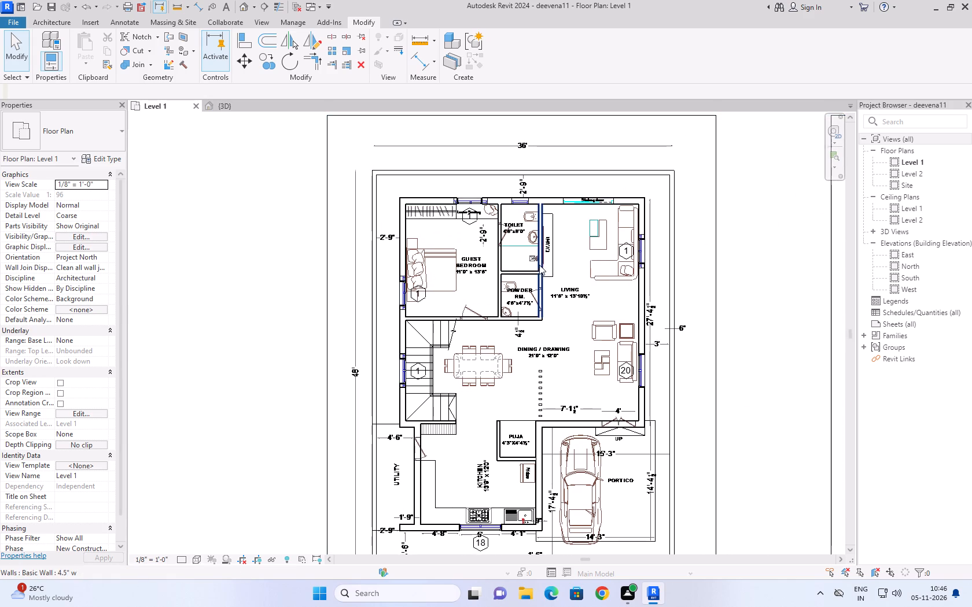
scroll(209, 284, down, 3)
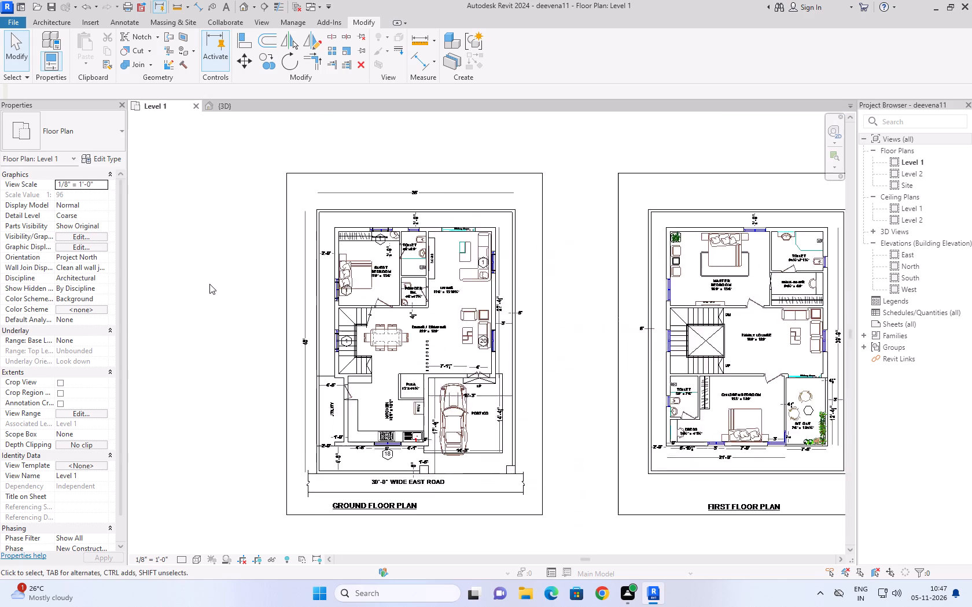
scroll(209, 284, down, 1)
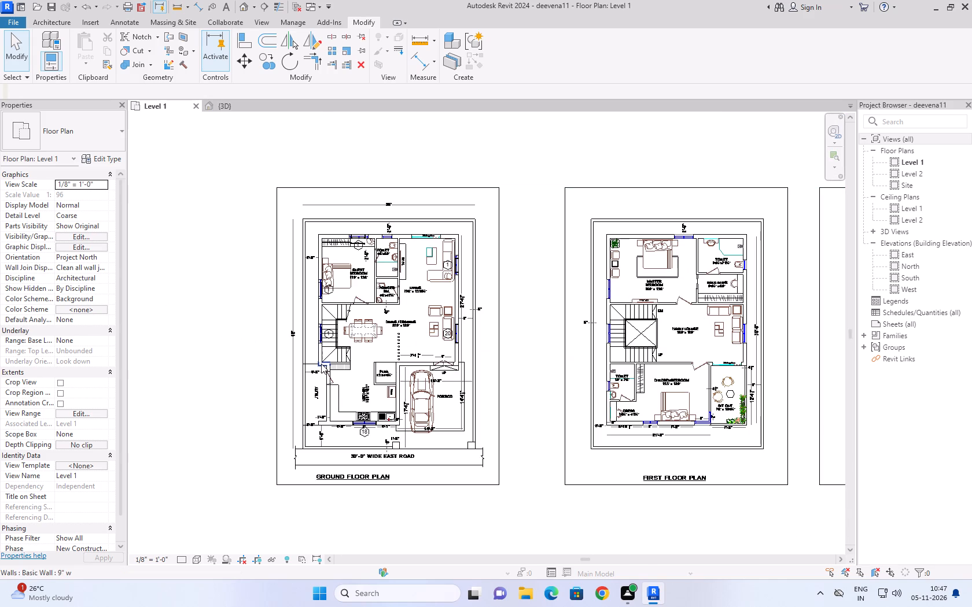
scroll(319, 366, up, 1)
scroll(297, 415, up, 1)
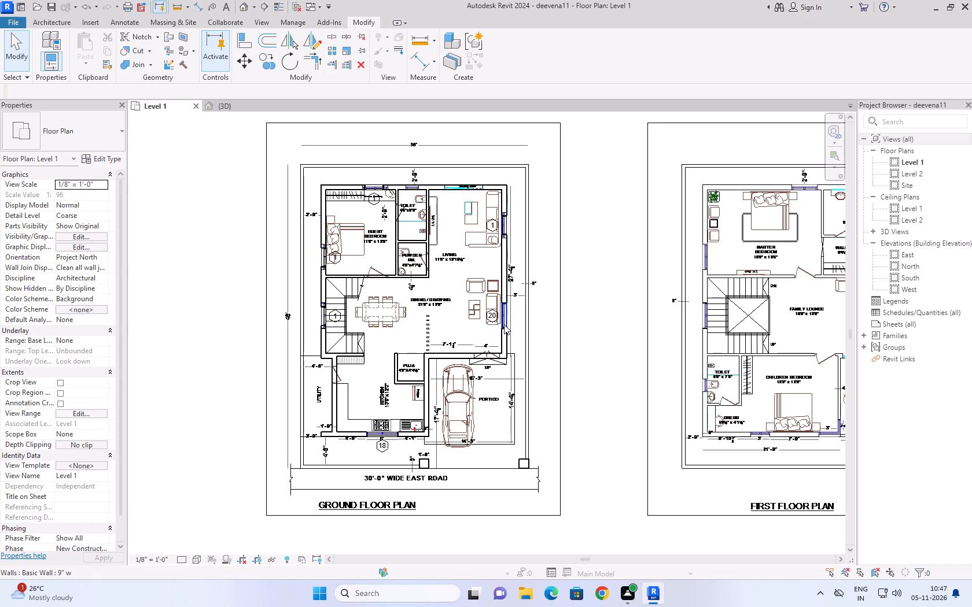
click(601, 289)
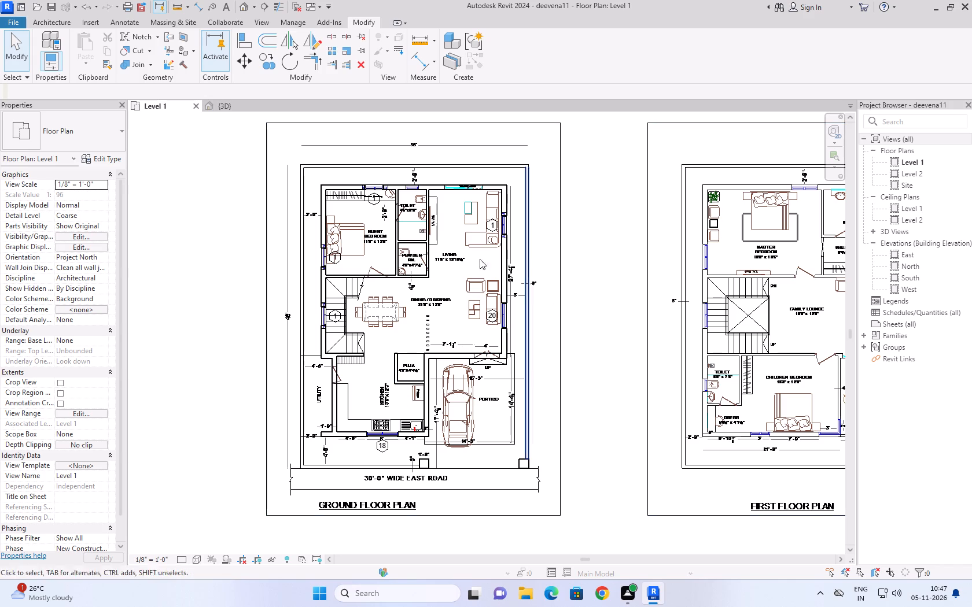
scroll(454, 246, up, 3)
middle_drag(461, 250, 479, 275)
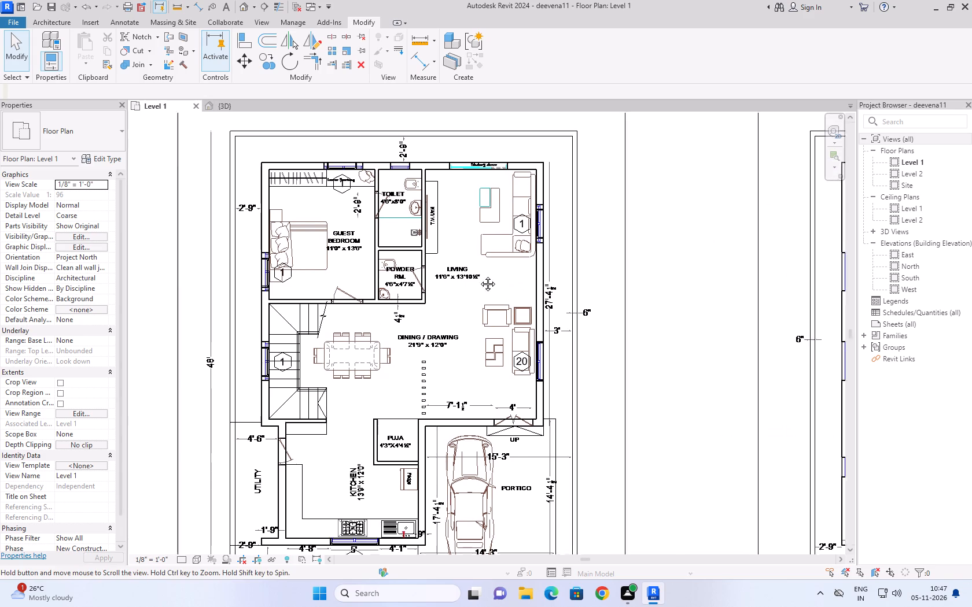
middle_drag(479, 275, 521, 335)
scroll(521, 335, up, 1)
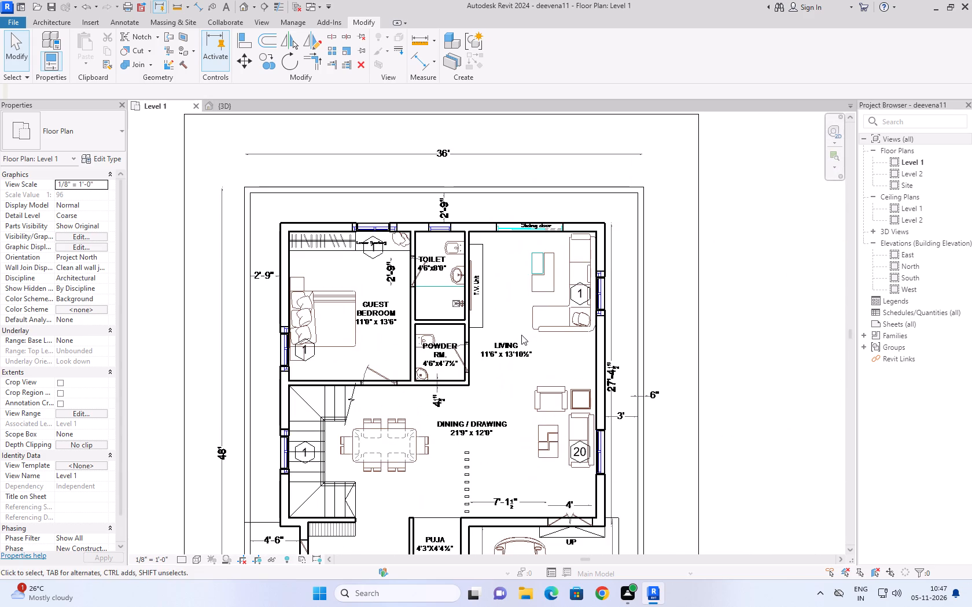
scroll(580, 250, up, 3)
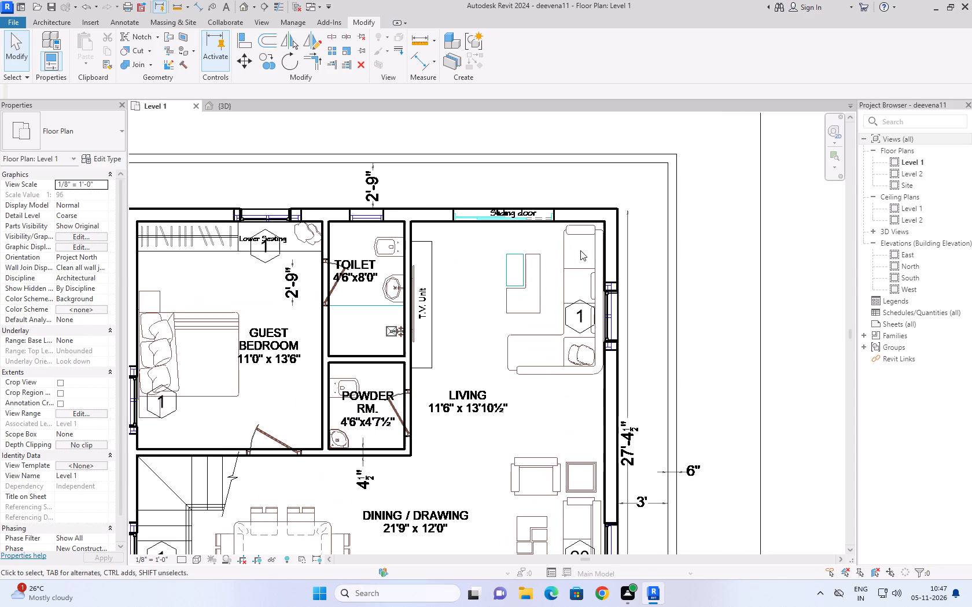
scroll(643, 280, up, 2)
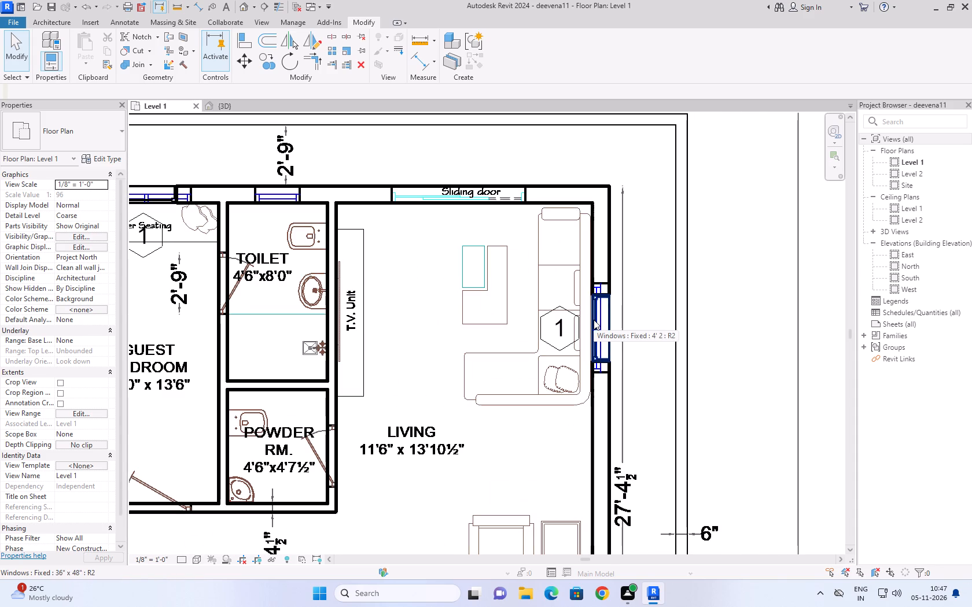
click(594, 320)
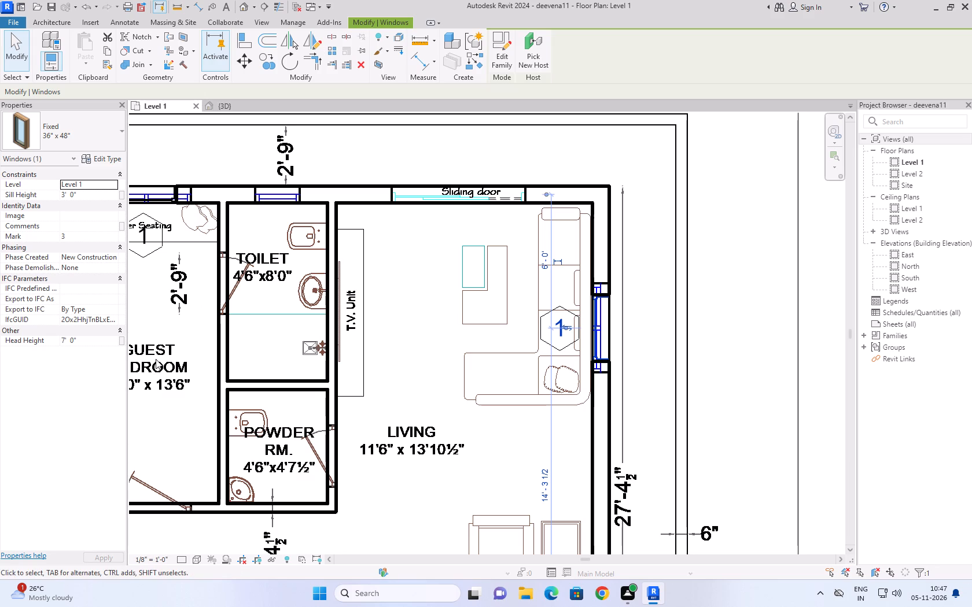
scroll(399, 274, down, 3)
scroll(431, 314, down, 4)
middle_drag(419, 358, 437, 255)
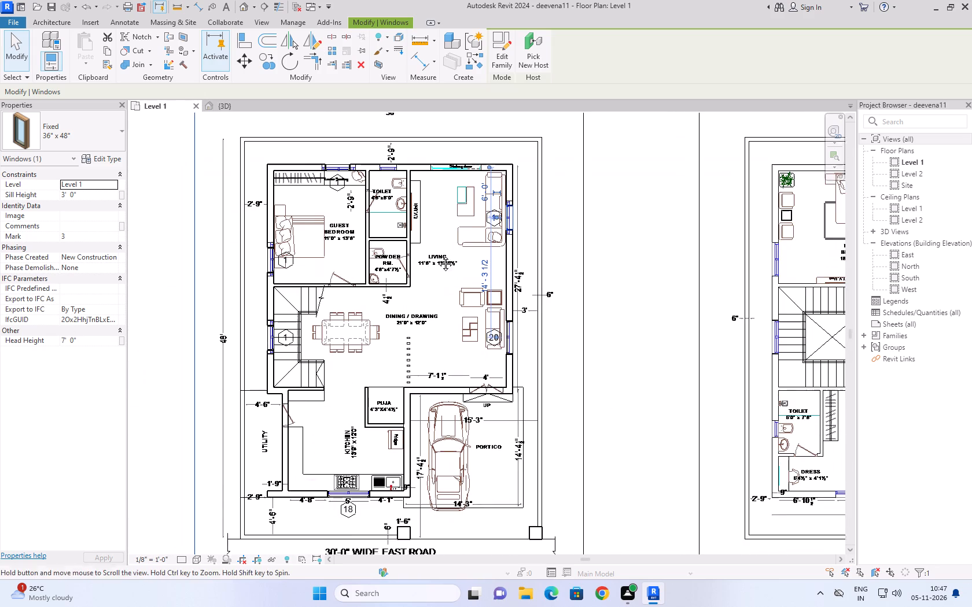
middle_drag(437, 255, 436, 254)
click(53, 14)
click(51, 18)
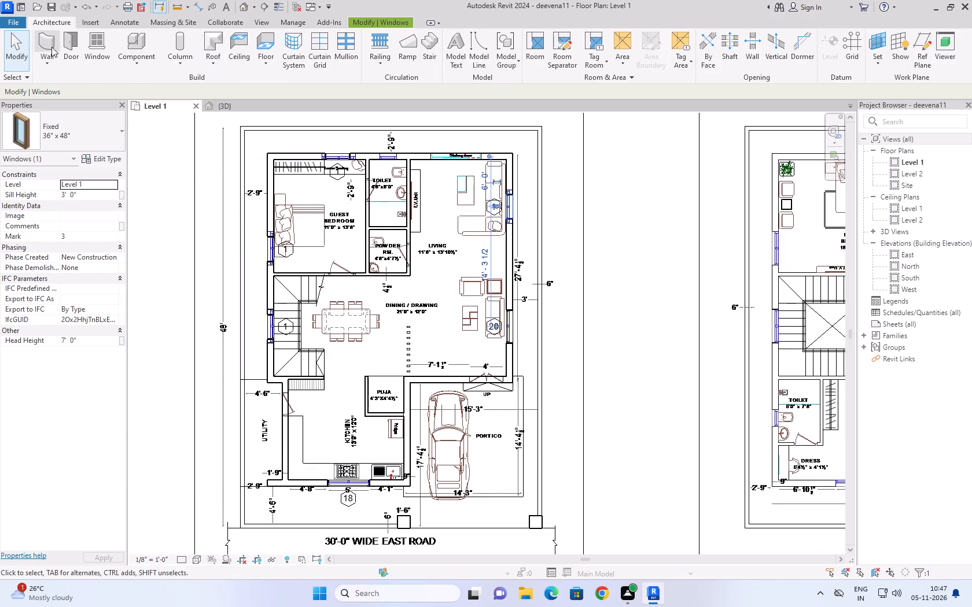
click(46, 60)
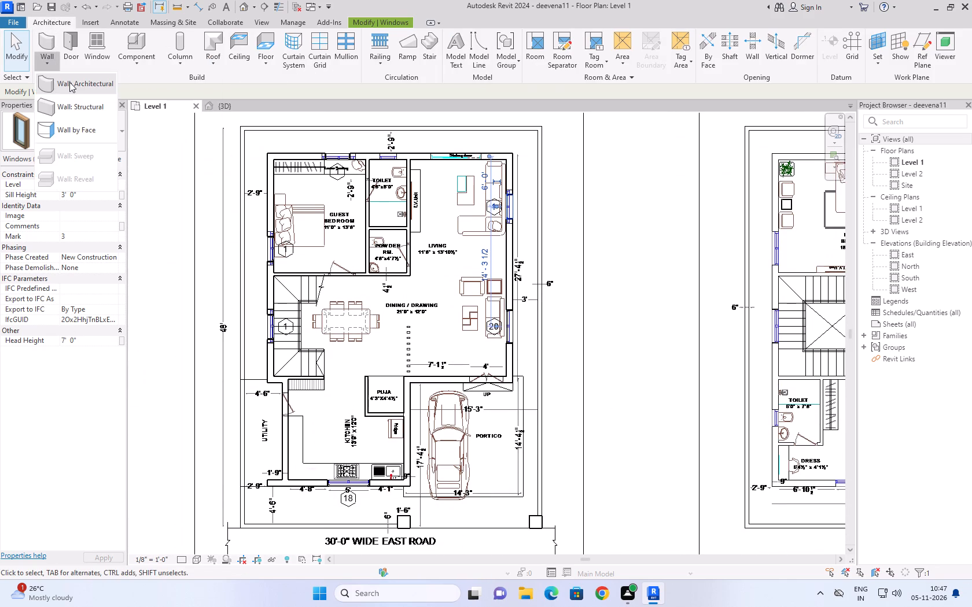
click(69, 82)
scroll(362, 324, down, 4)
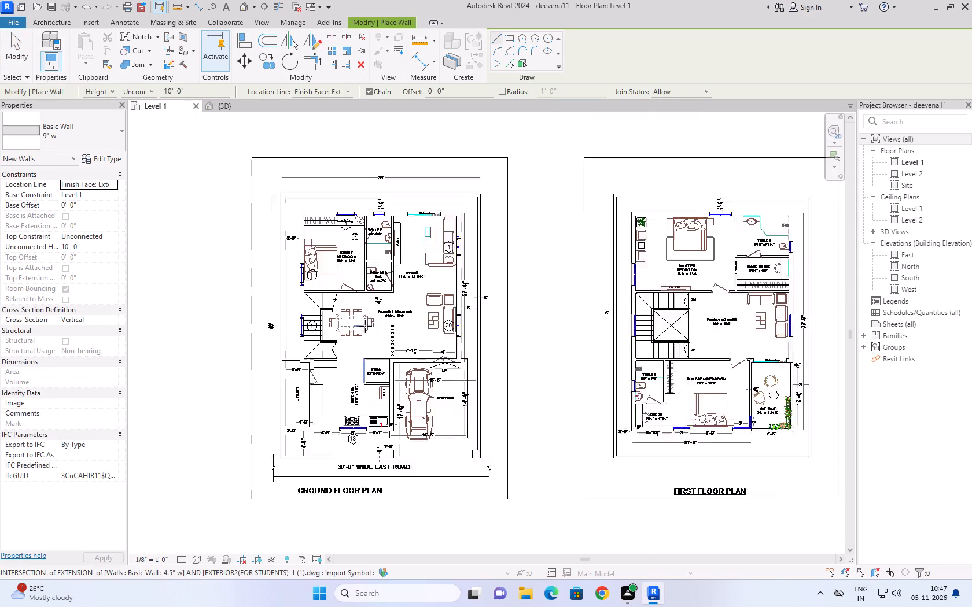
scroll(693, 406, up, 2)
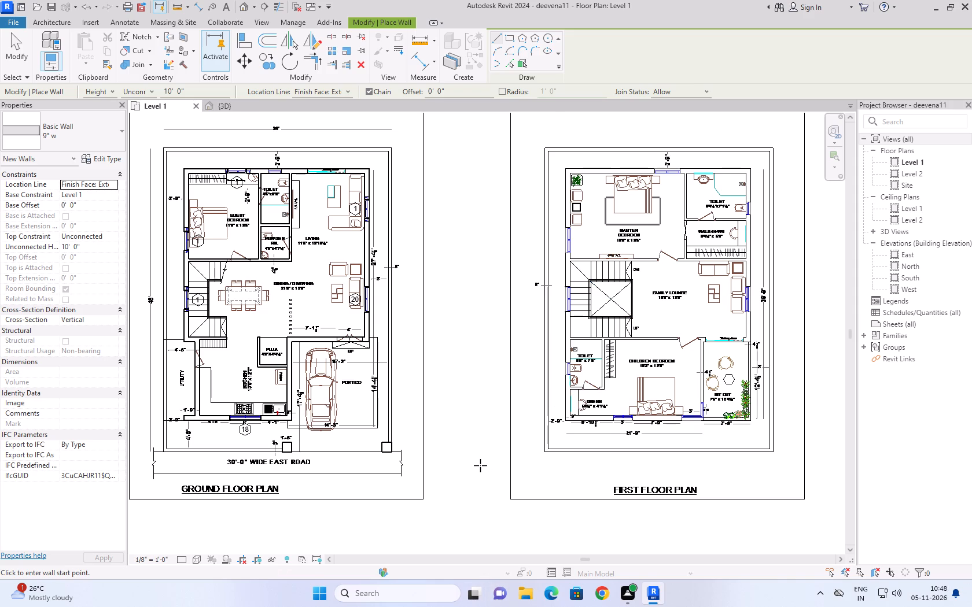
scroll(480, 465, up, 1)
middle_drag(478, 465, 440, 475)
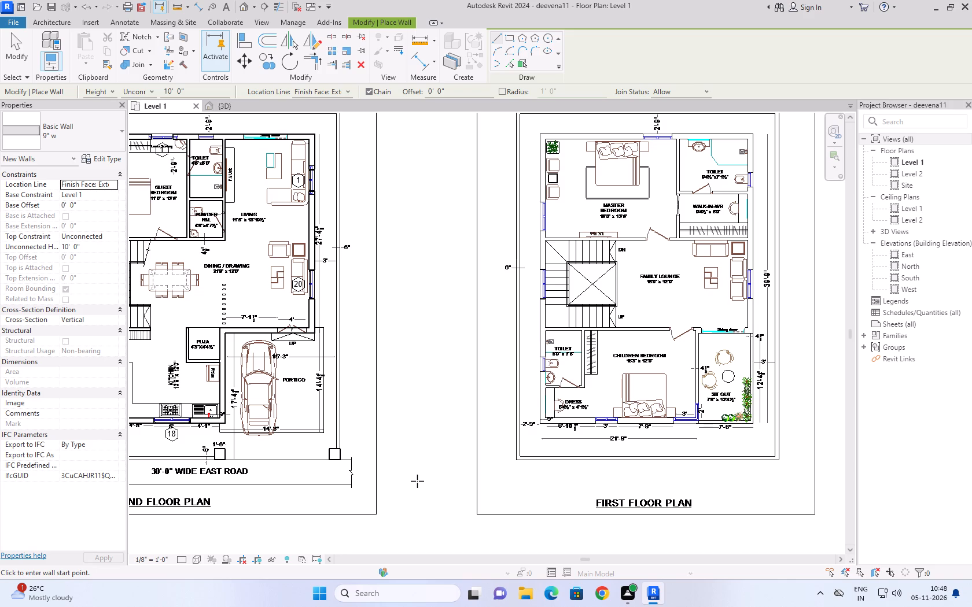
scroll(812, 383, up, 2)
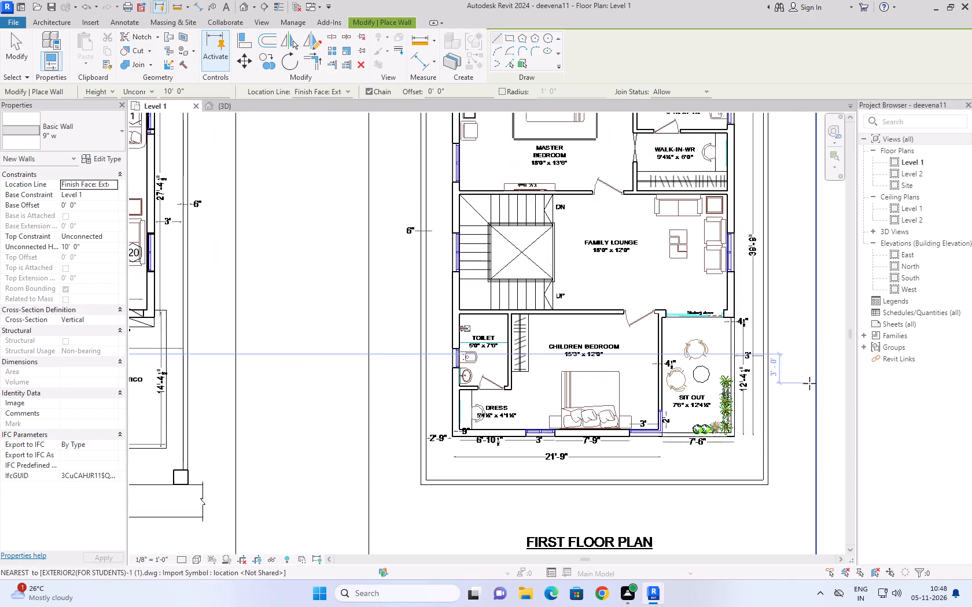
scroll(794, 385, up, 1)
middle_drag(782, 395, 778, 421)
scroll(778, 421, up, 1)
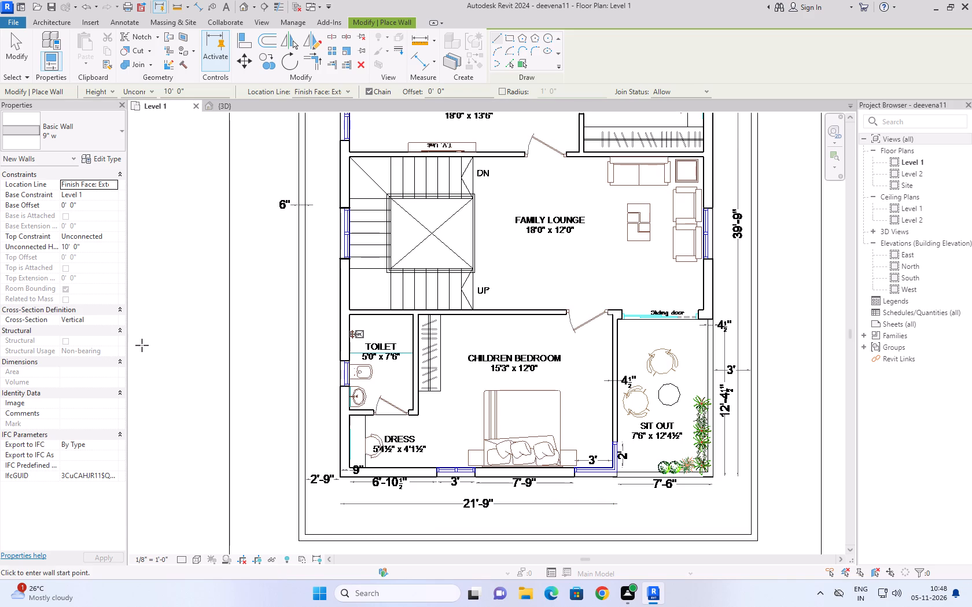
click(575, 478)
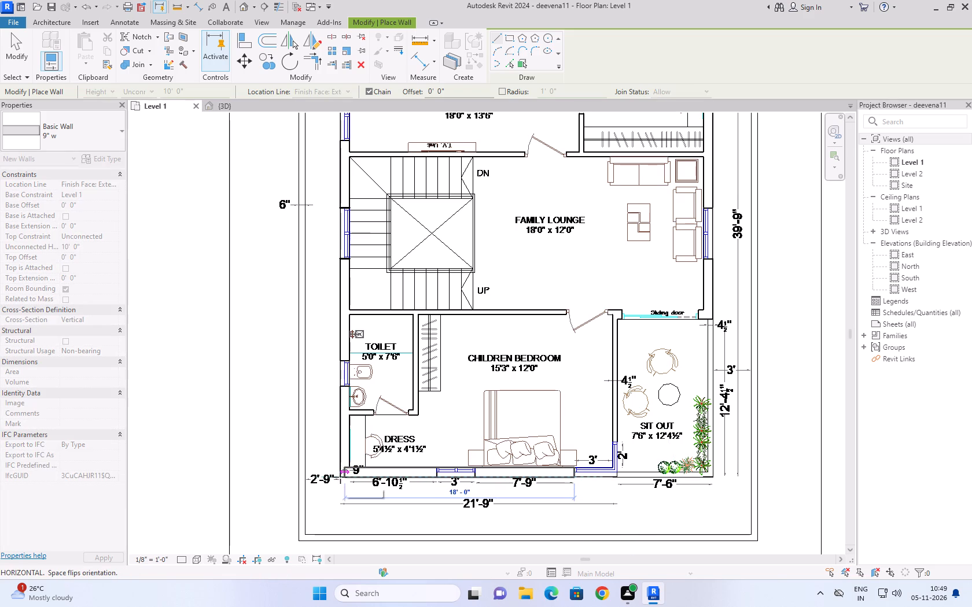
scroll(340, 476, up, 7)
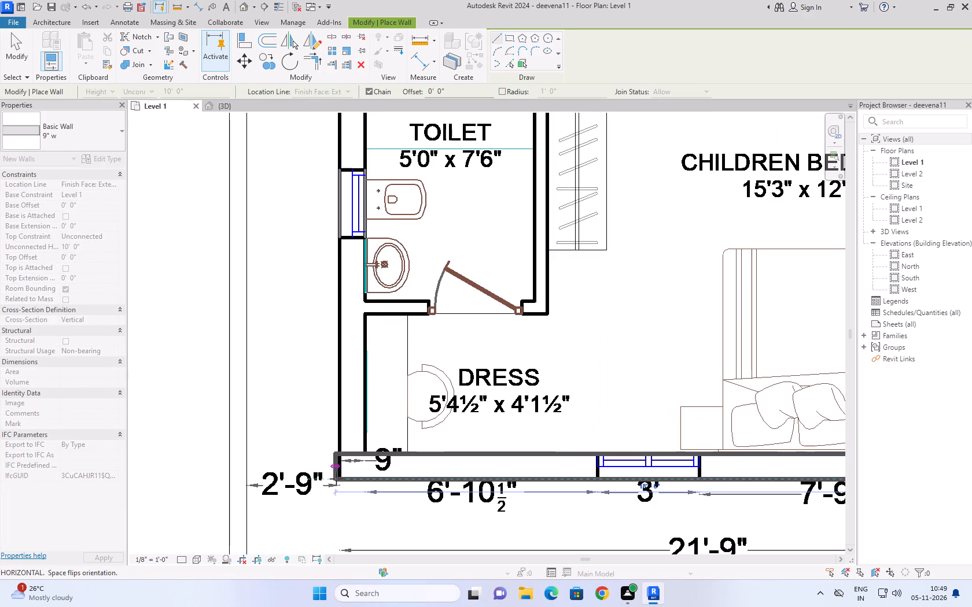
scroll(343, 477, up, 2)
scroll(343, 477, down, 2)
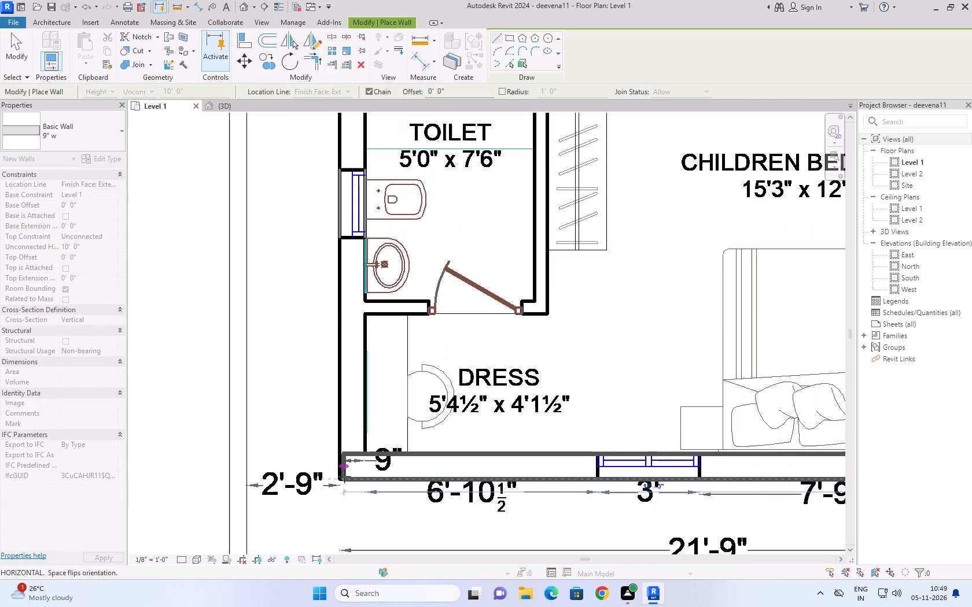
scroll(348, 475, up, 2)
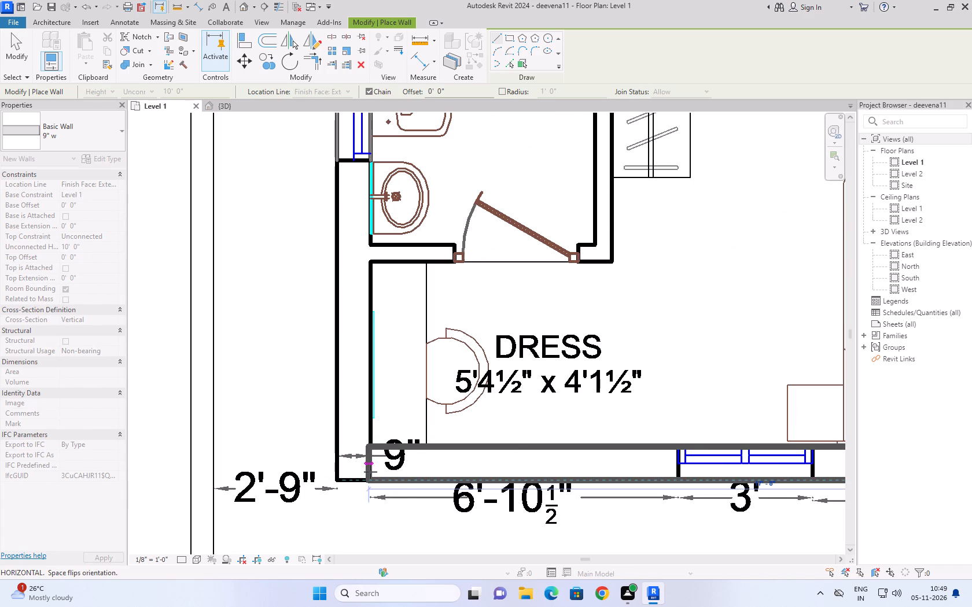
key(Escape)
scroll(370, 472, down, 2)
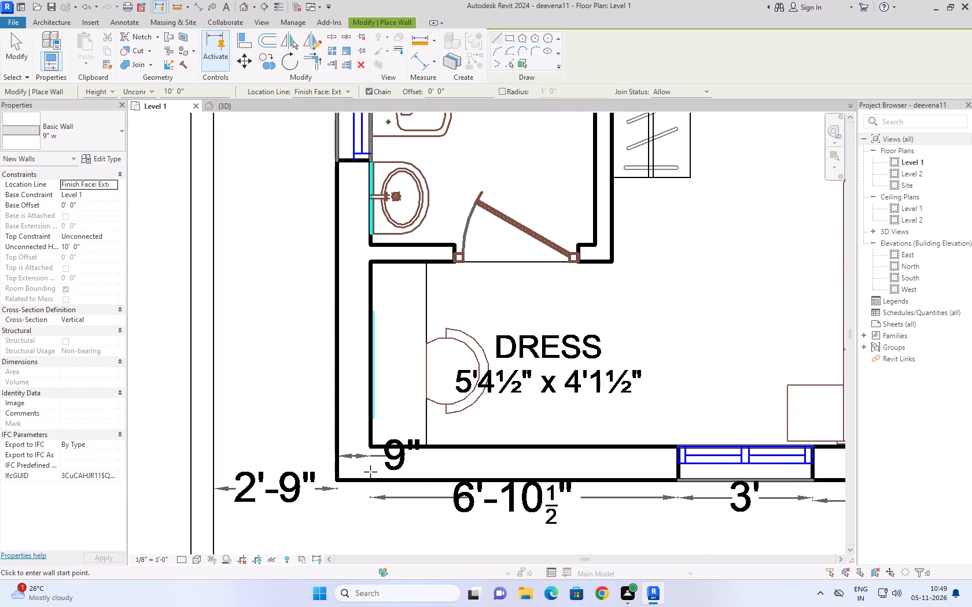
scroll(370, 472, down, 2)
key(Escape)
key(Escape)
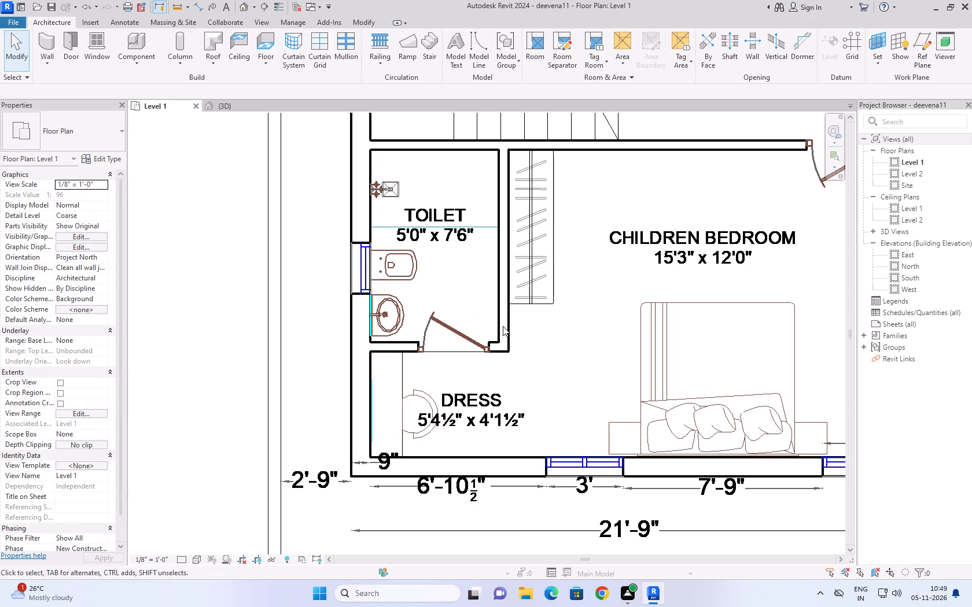
Draw the first floor's 9" w exterior wall from the children bedroom's corner window, past the 3' window, to the dress area's outer corner.
scroll(390, 381, down, 3)
scroll(342, 363, down, 2)
scroll(234, 301, down, 6)
scroll(216, 295, up, 2)
middle_drag(216, 295, 257, 340)
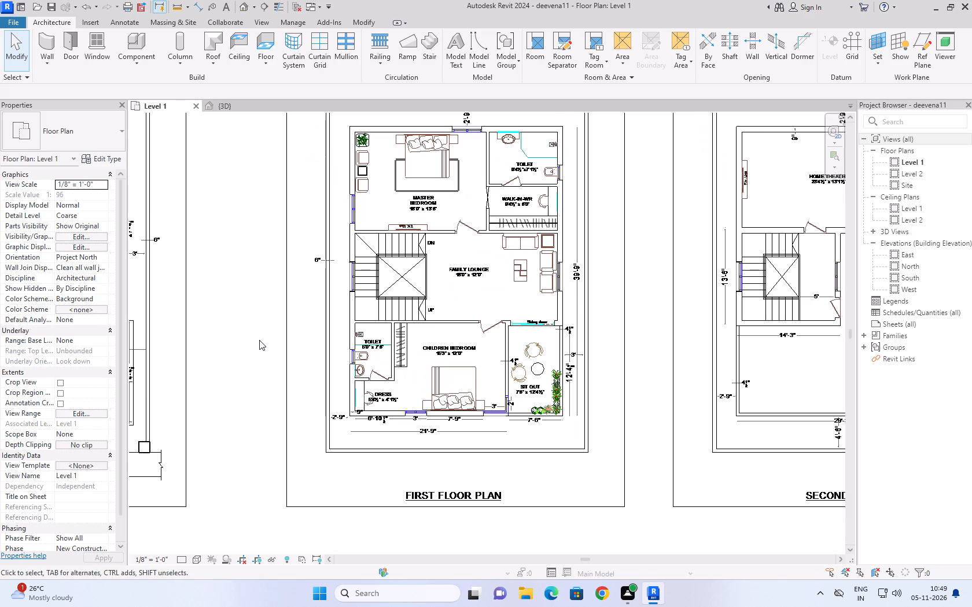
scroll(259, 340, up, 1)
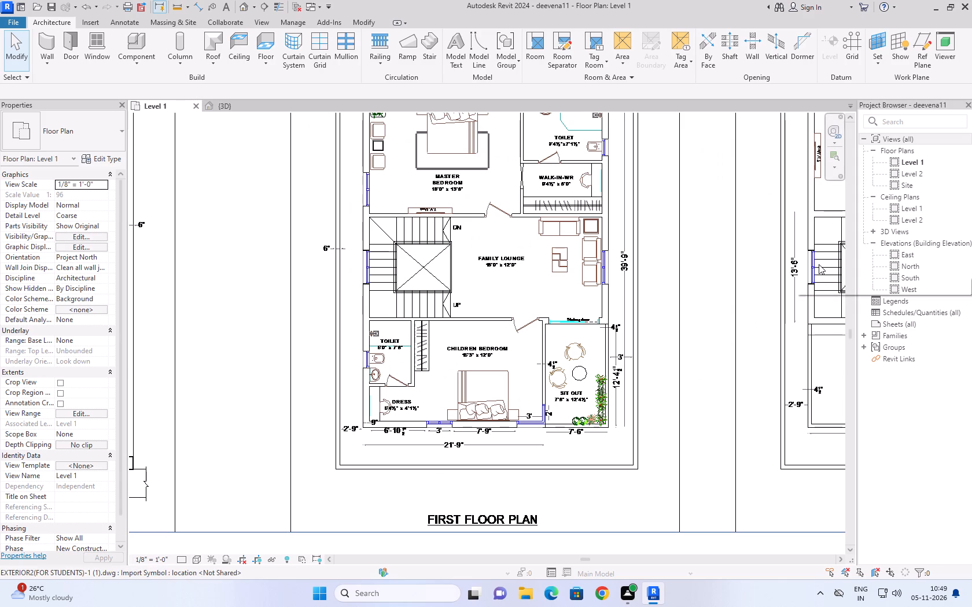
click(52, 65)
click(58, 85)
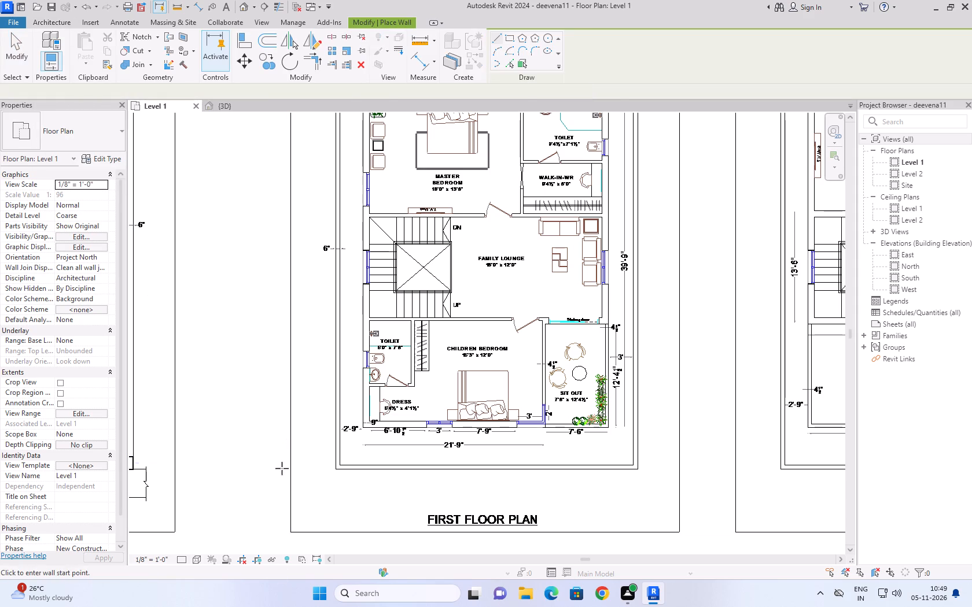
scroll(267, 494, up, 2)
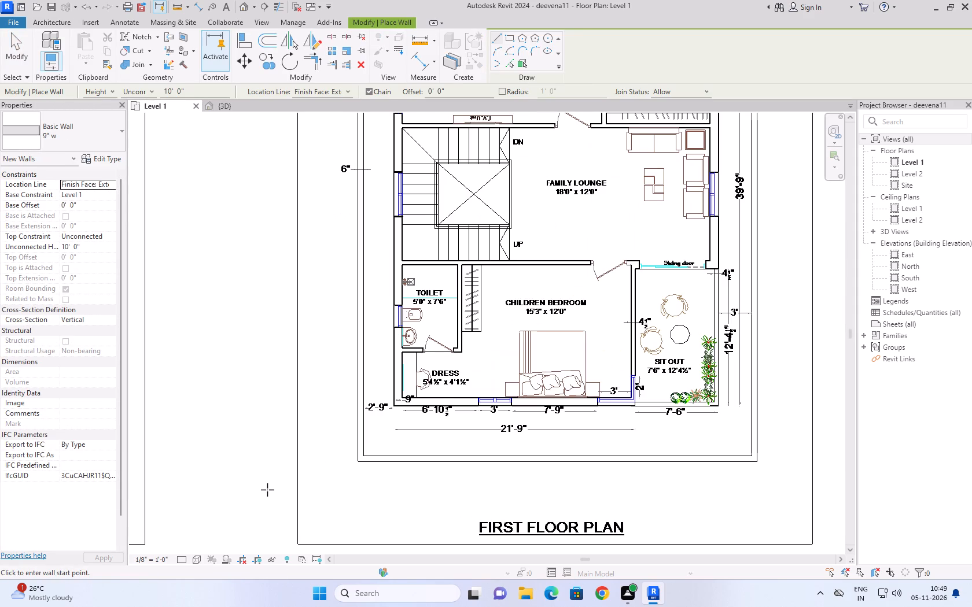
scroll(572, 377, up, 5)
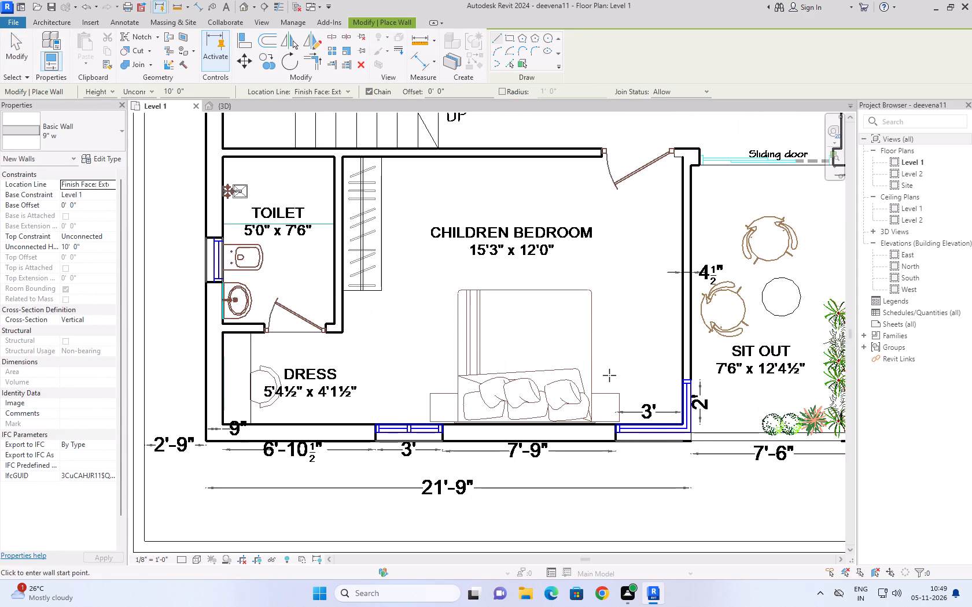
scroll(613, 379, up, 2)
scroll(623, 389, down, 1)
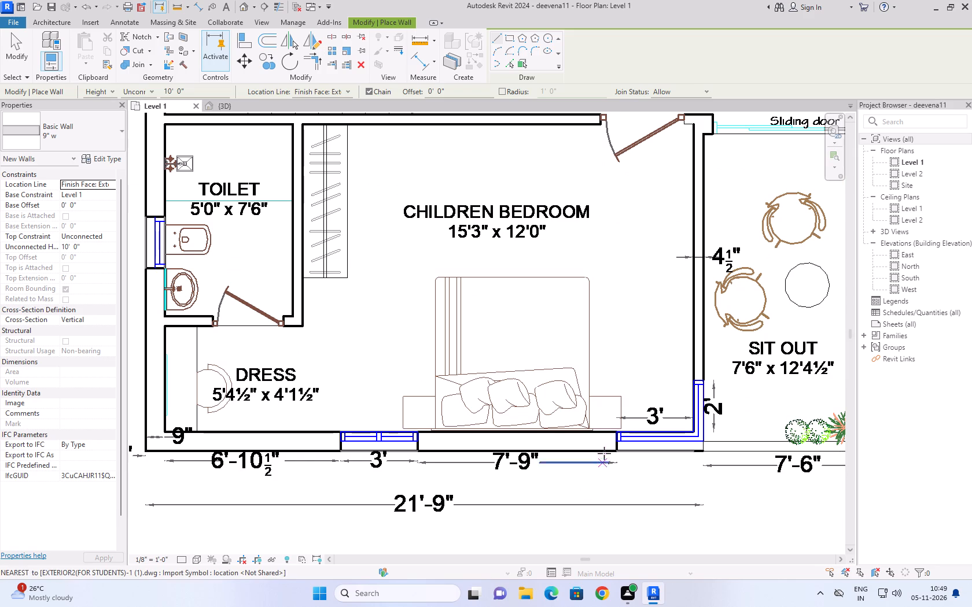
click(617, 449)
middle_drag(452, 441, 677, 463)
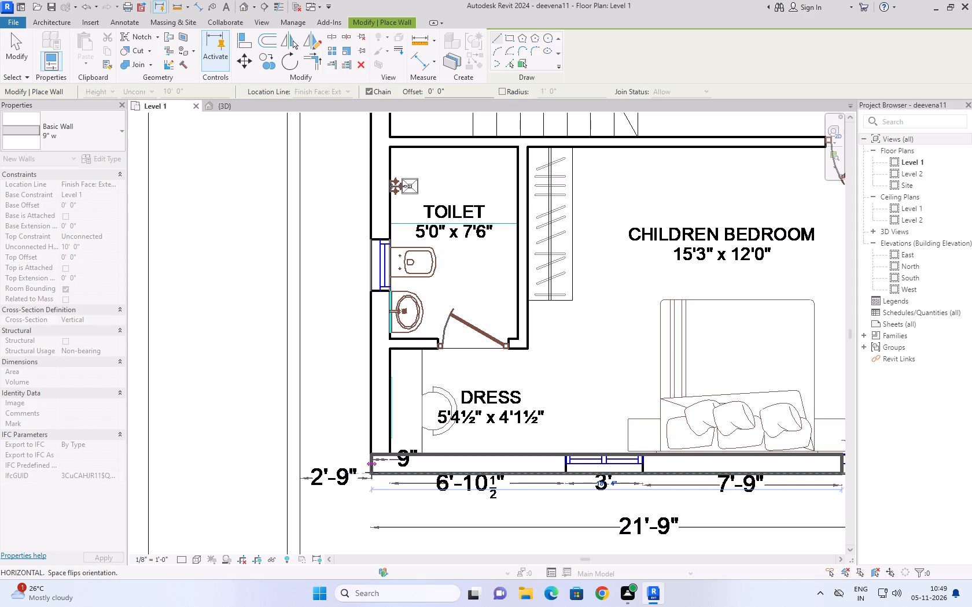
scroll(372, 472, up, 5)
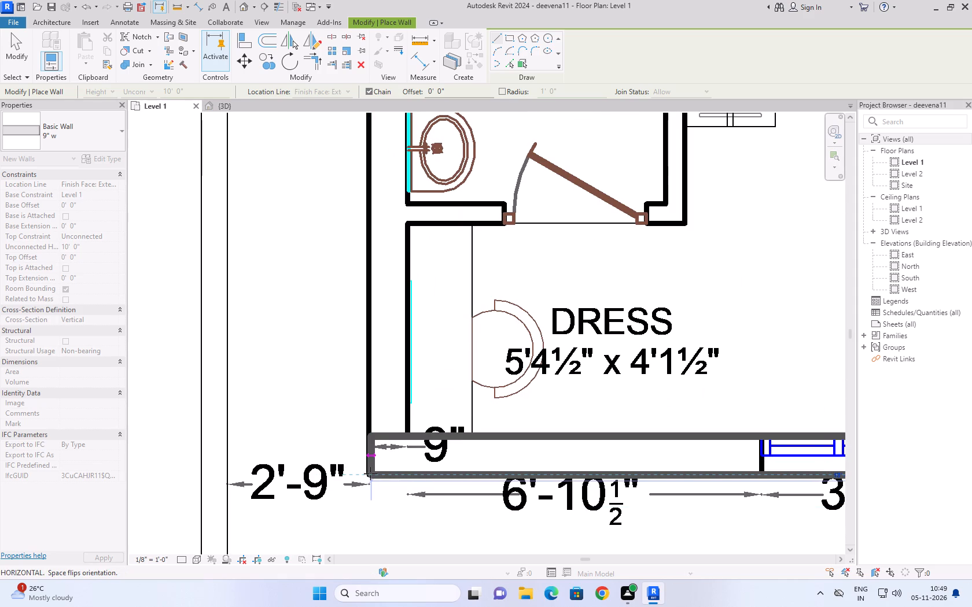
click(371, 466)
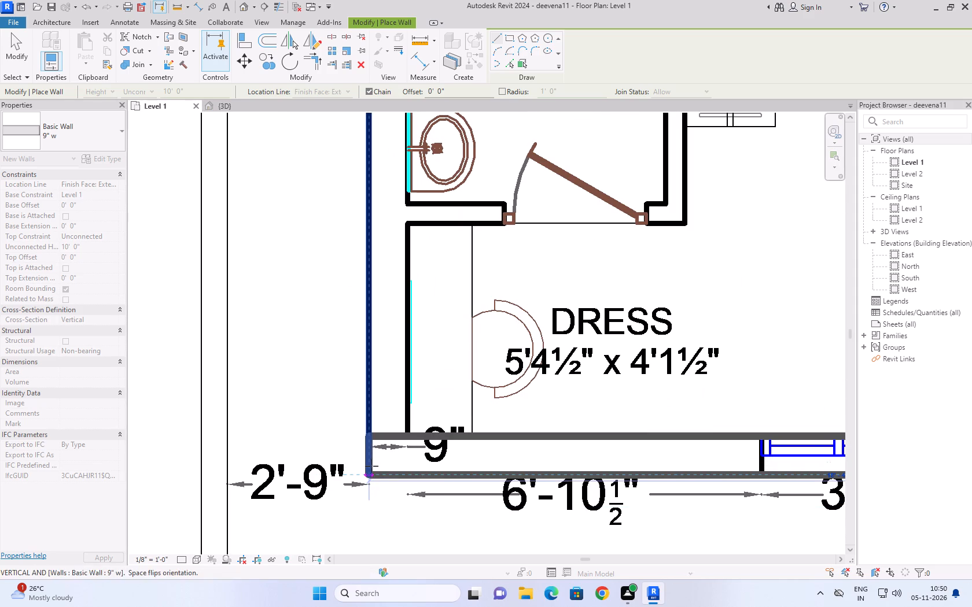
Continue the 9" w exterior wall from the dress corner to the master bedroom's outer corner and across to the attached toilet's outer corner.
middle_drag(387, 271, 370, 399)
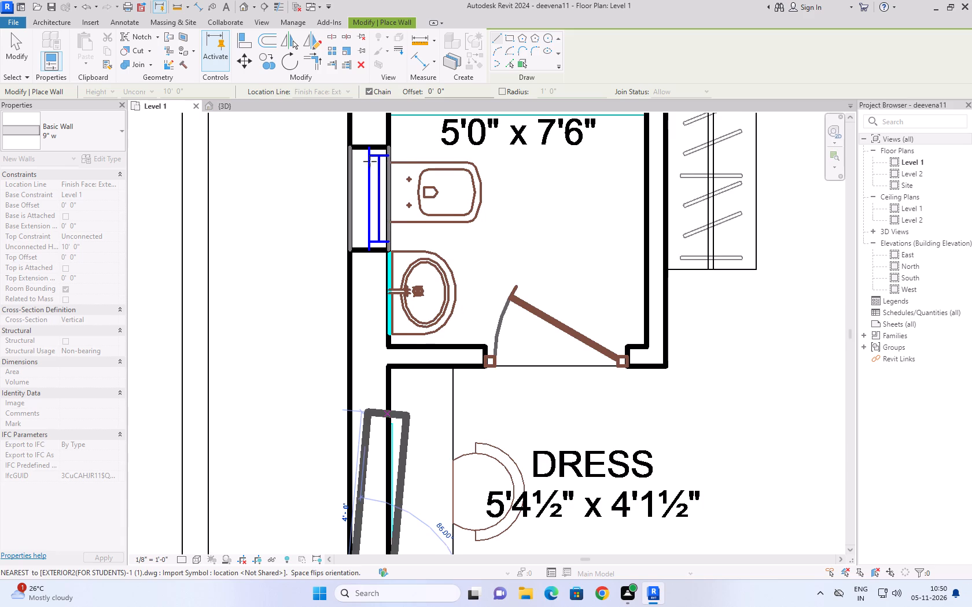
scroll(365, 128, down, 4)
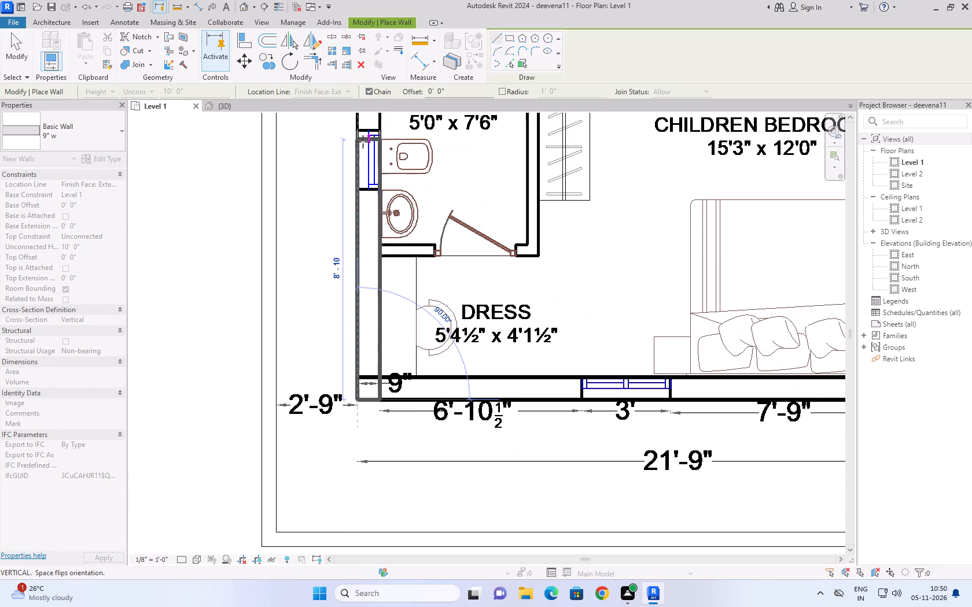
middle_drag(362, 151, 373, 556)
scroll(395, 171, down, 5)
middle_drag(395, 175, 395, 486)
scroll(385, 215, up, 3)
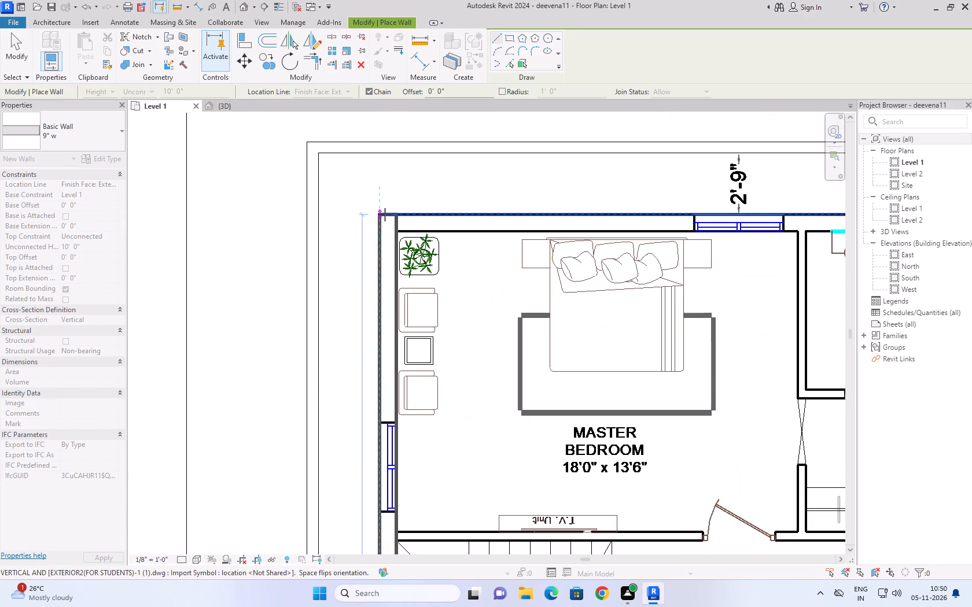
click(378, 214)
middle_drag(564, 245, 145, 249)
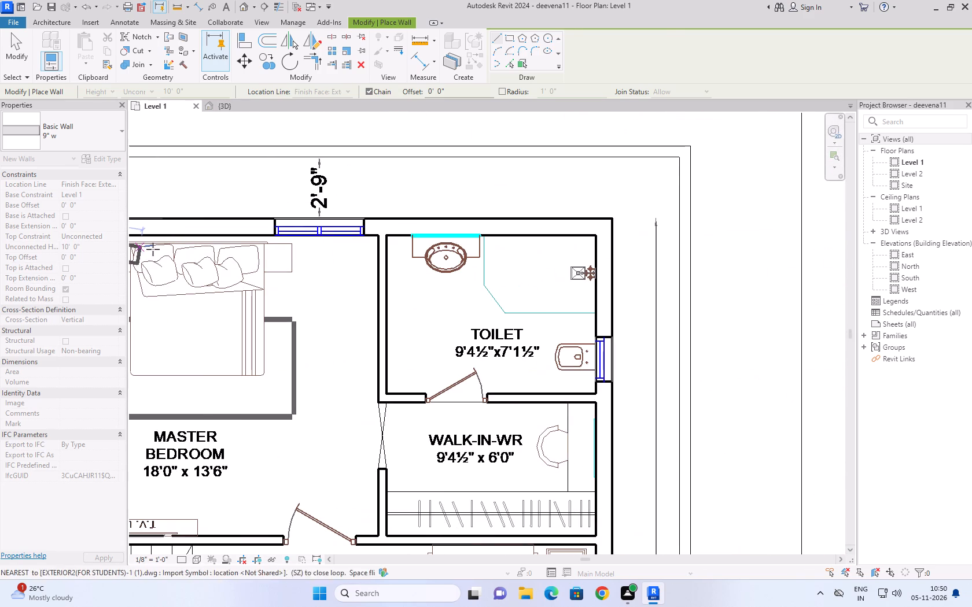
click(613, 220)
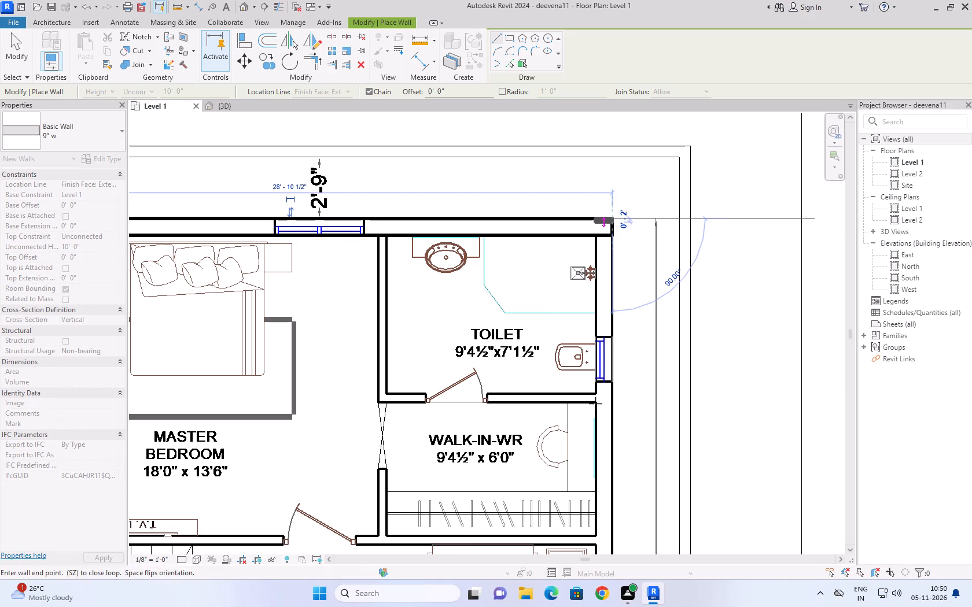
Continue the 9" w exterior wall past the family lounge to the sit out, then along the sliding door to the children bedroom, ending the chain.
middle_drag(592, 416, 582, 154)
middle_drag(533, 425, 559, 167)
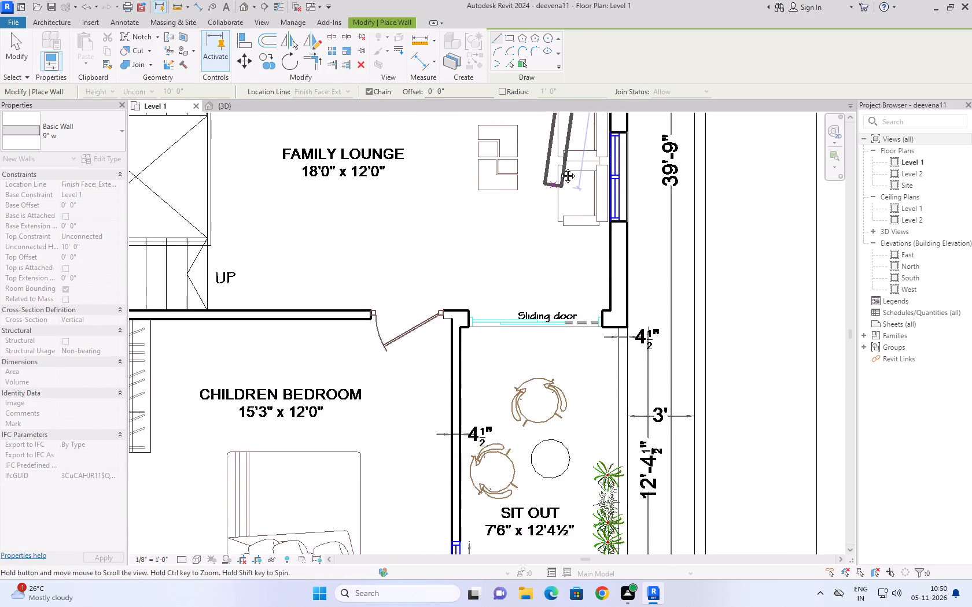
middle_drag(559, 167, 574, 75)
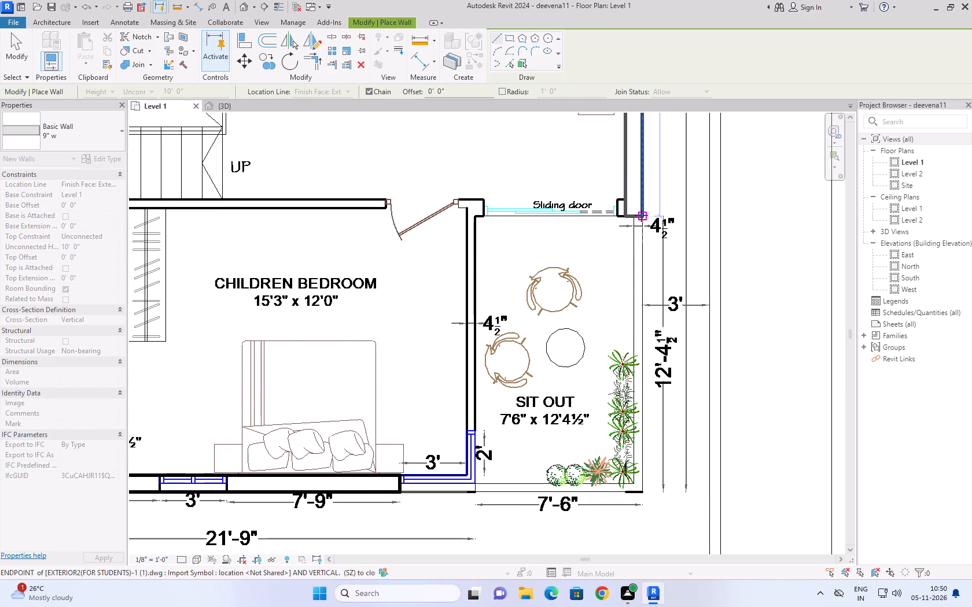
click(641, 215)
scroll(470, 213, up, 3)
click(480, 214)
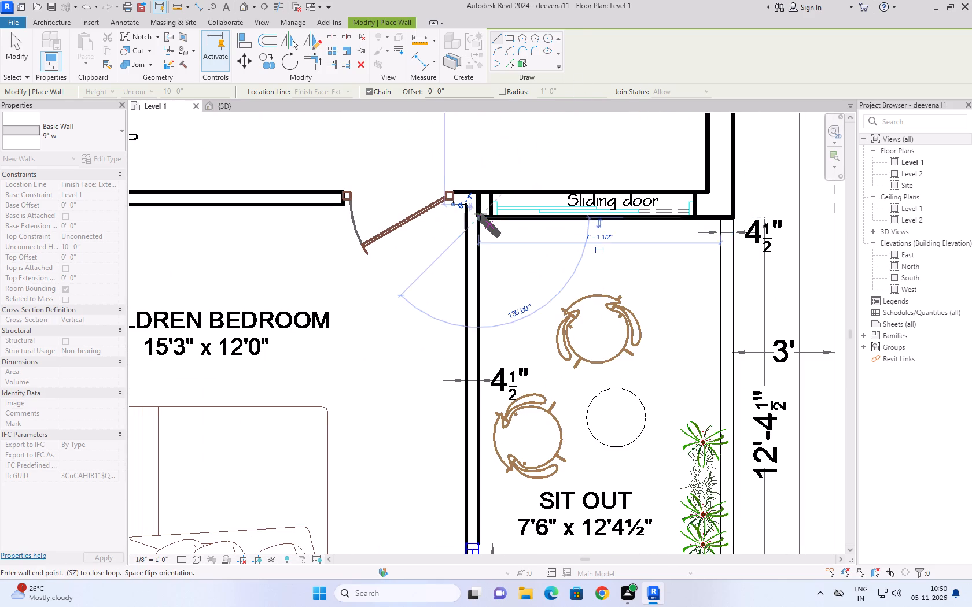
scroll(481, 214, down, 3)
middle_drag(481, 216, 618, 260)
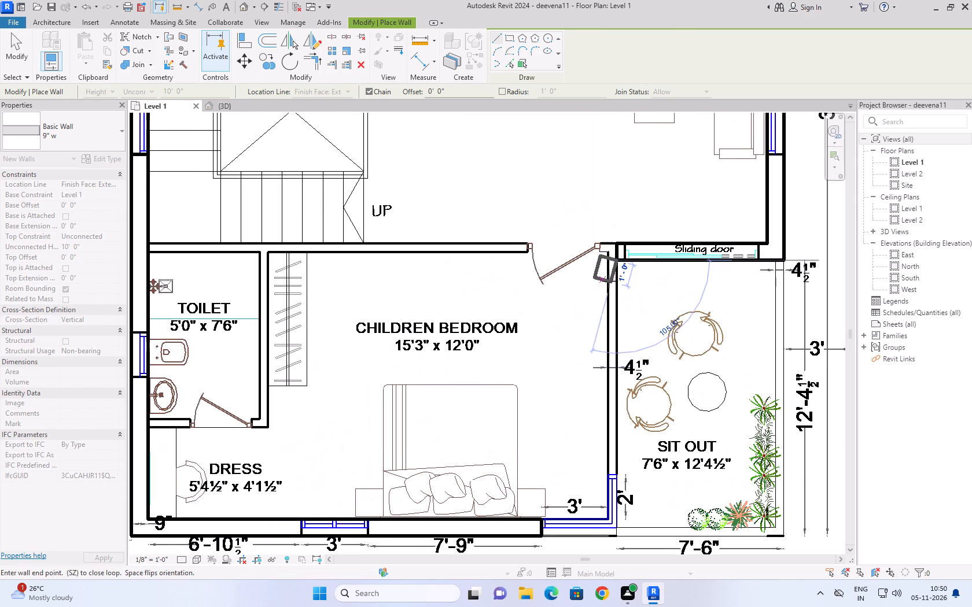
key(Escape)
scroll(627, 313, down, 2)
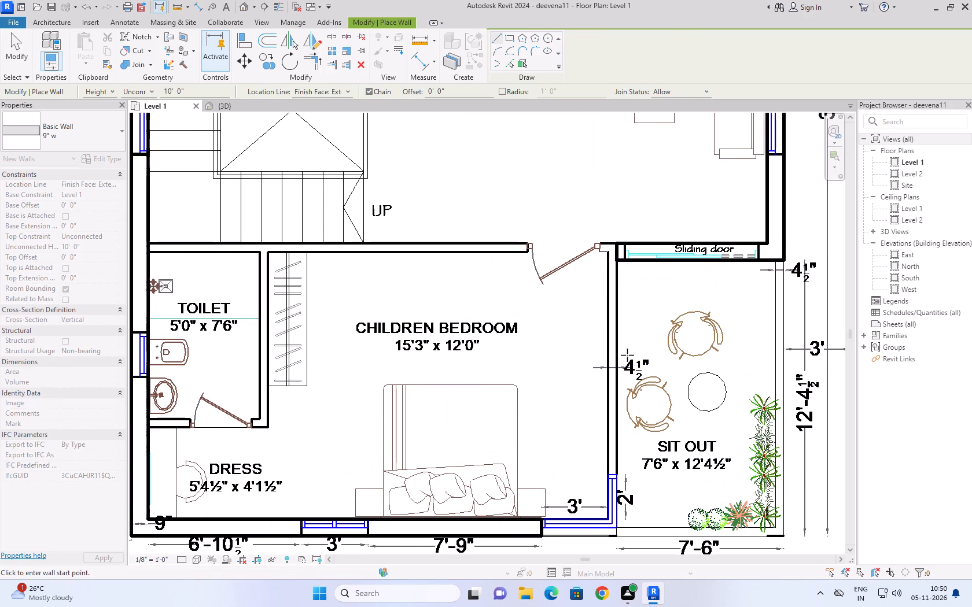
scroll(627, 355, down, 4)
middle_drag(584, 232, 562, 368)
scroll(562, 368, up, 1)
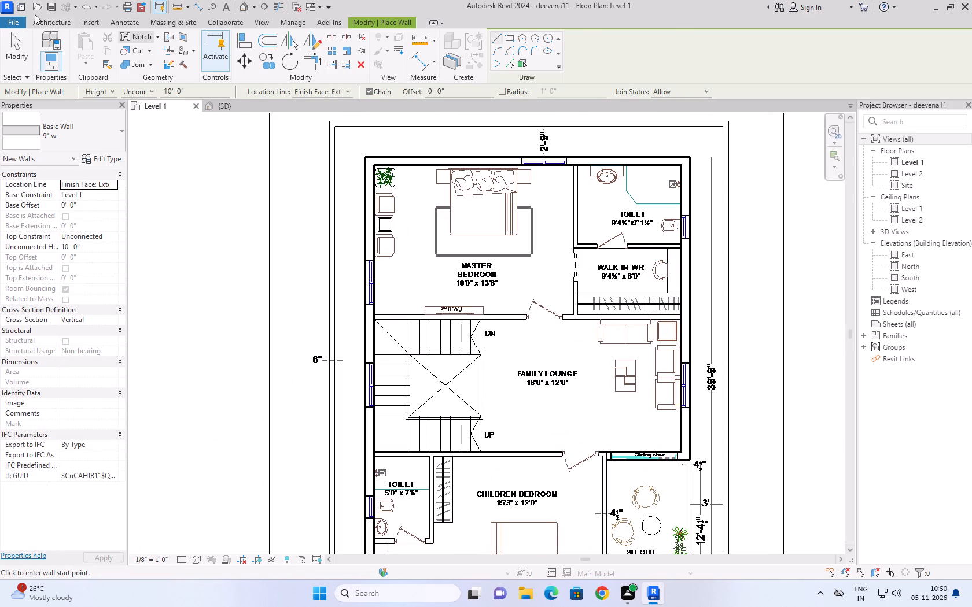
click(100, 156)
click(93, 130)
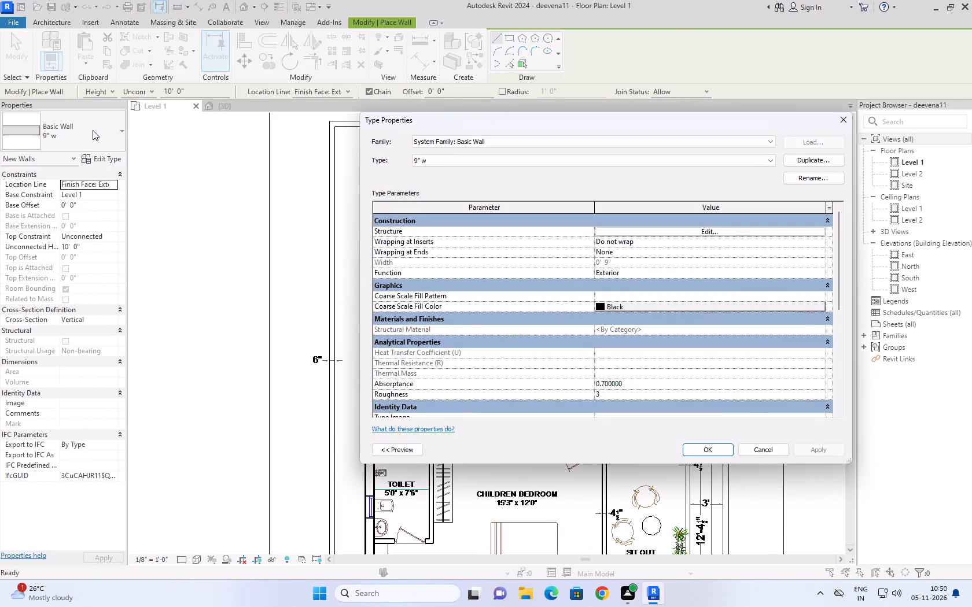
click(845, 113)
Draw a 4.5" w wall separating the master bedroom and walk-in wardrobe from the staircase and family lounge, between the two side walls.
click(67, 131)
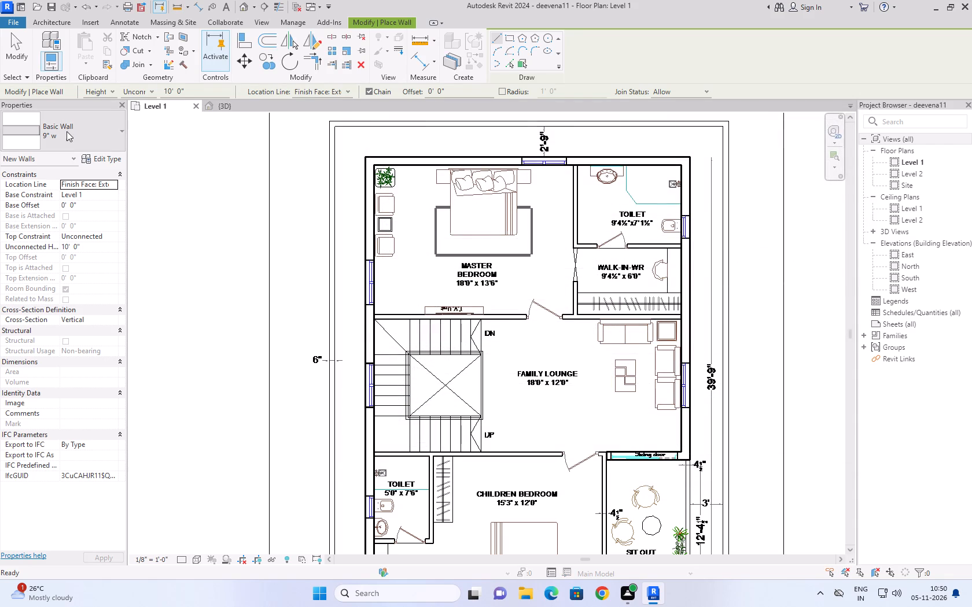
scroll(75, 185, up, 3)
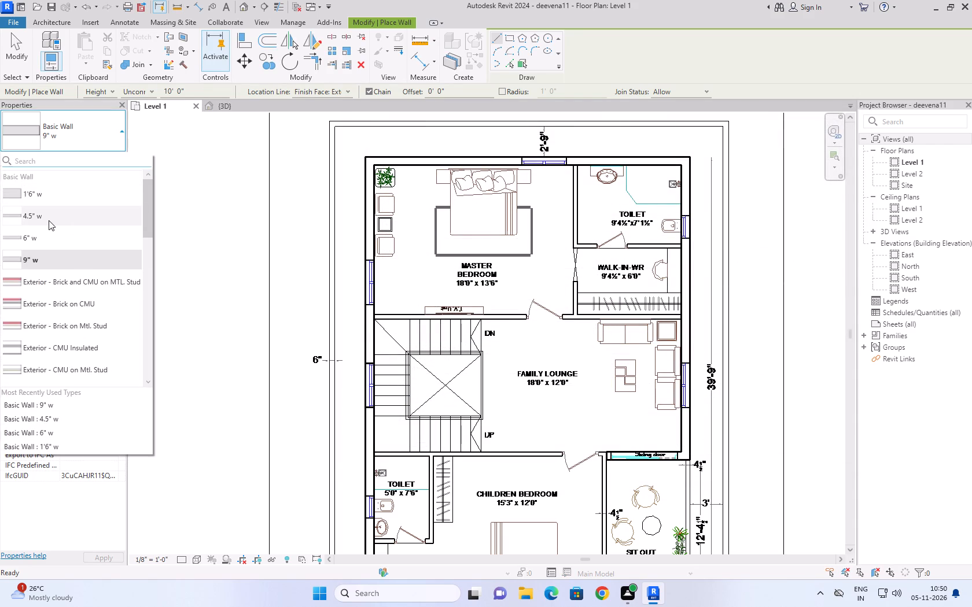
click(49, 220)
scroll(565, 184, up, 3)
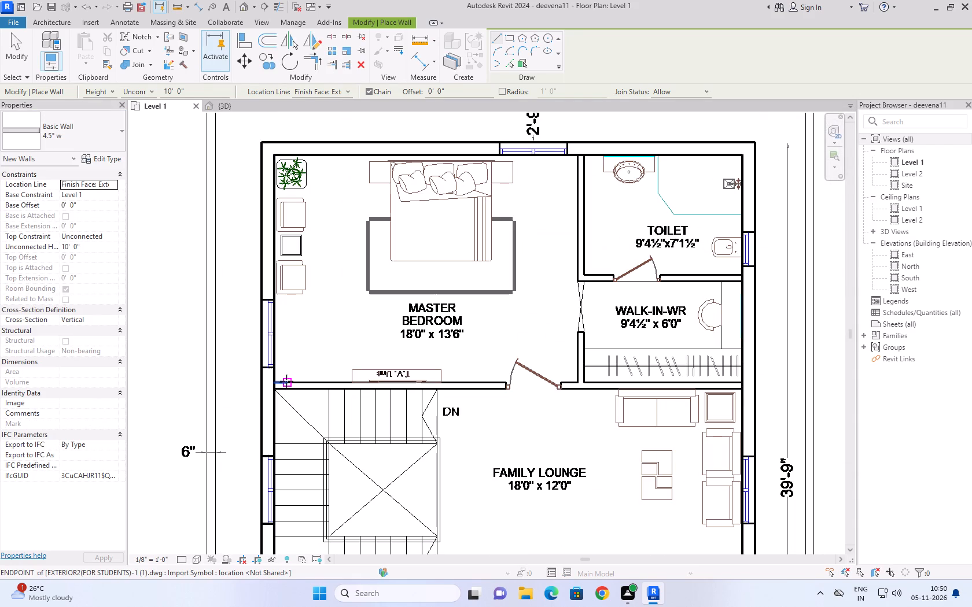
click(277, 380)
scroll(724, 383, up, 3)
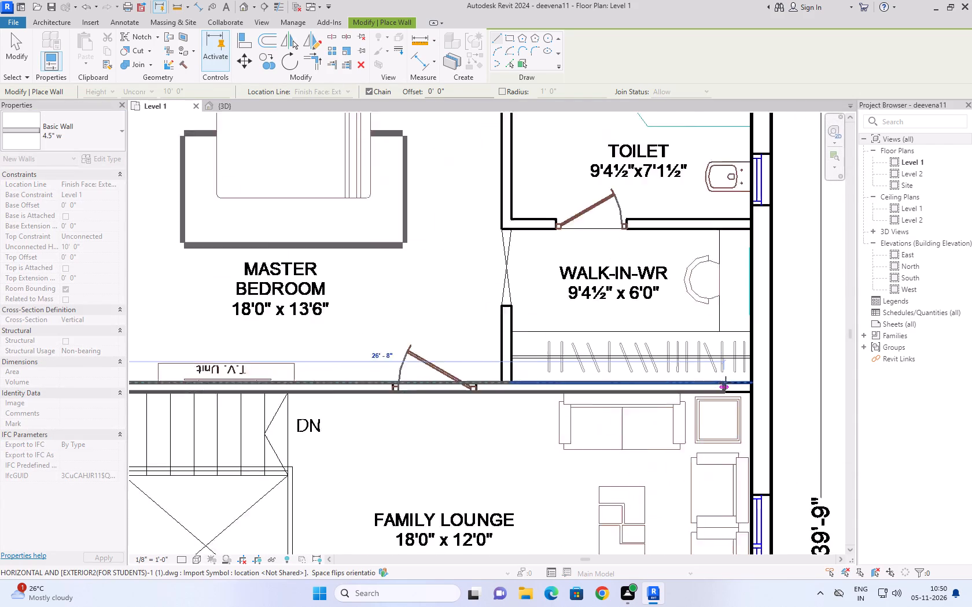
scroll(726, 383, up, 1)
click(760, 382)
key(Escape)
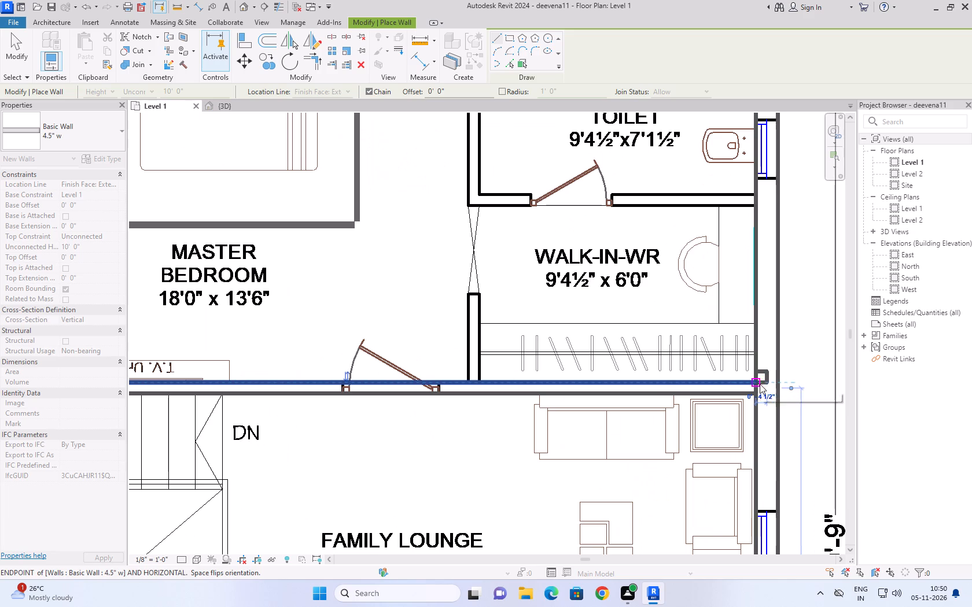
Draw 4.5" w partitions between the master bedroom and its toilet and walk-in wardrobe, and between that toilet and the walk-in wardrobe.
scroll(649, 365, down, 4)
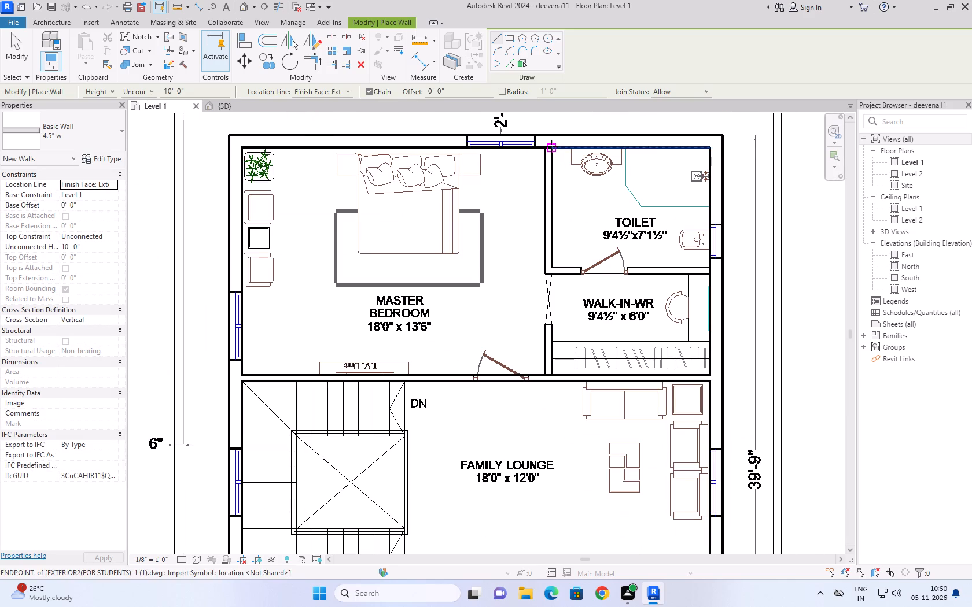
click(551, 146)
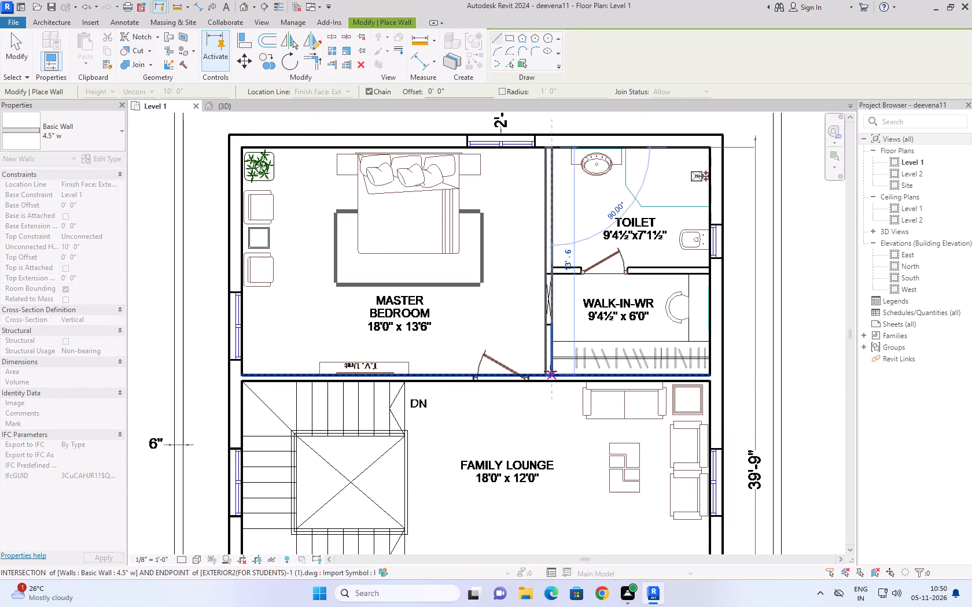
click(550, 371)
key(Escape)
scroll(646, 217, up, 3)
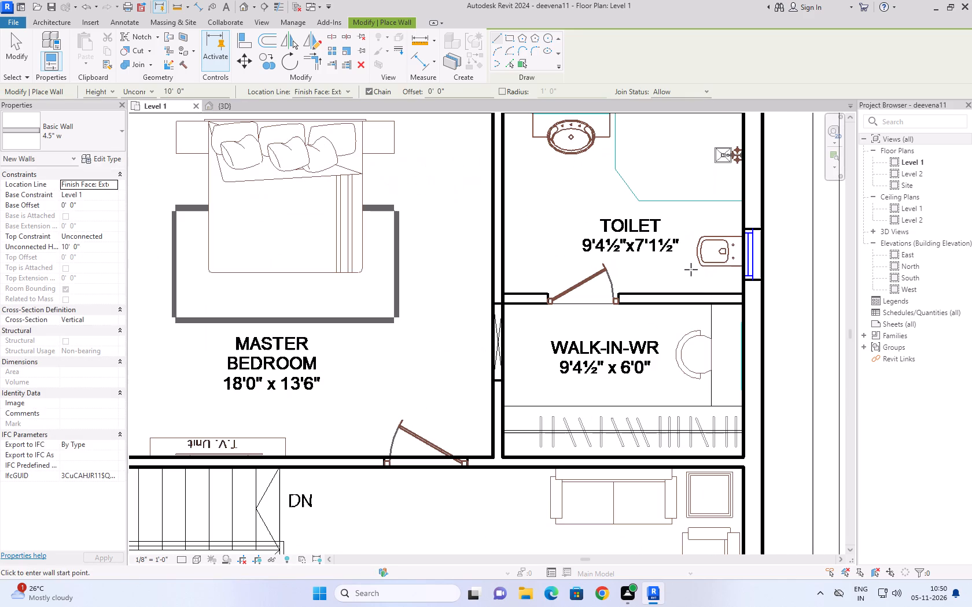
click(742, 305)
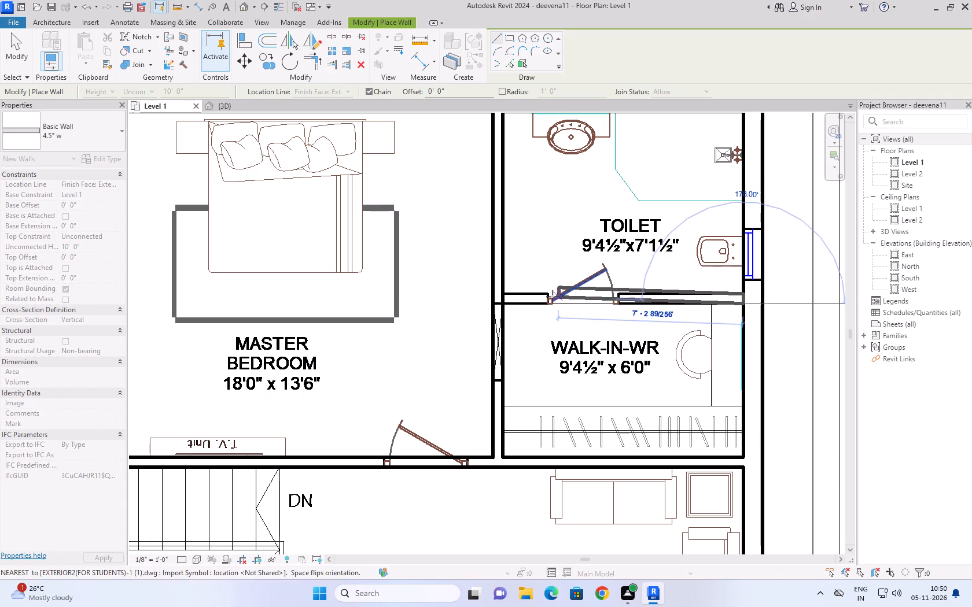
click(501, 307)
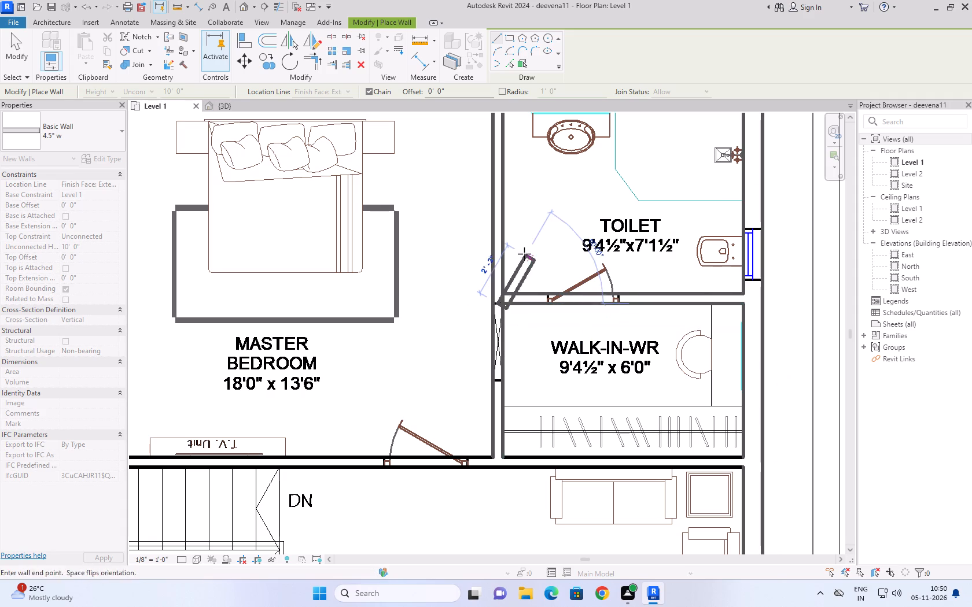
key(Escape)
Draw a 4.5" w wall about 20'-11" long separating the staircase and family lounge from the toilet and children bedroom, ending at the sliding door.
scroll(599, 229, down, 5)
scroll(517, 320, up, 4)
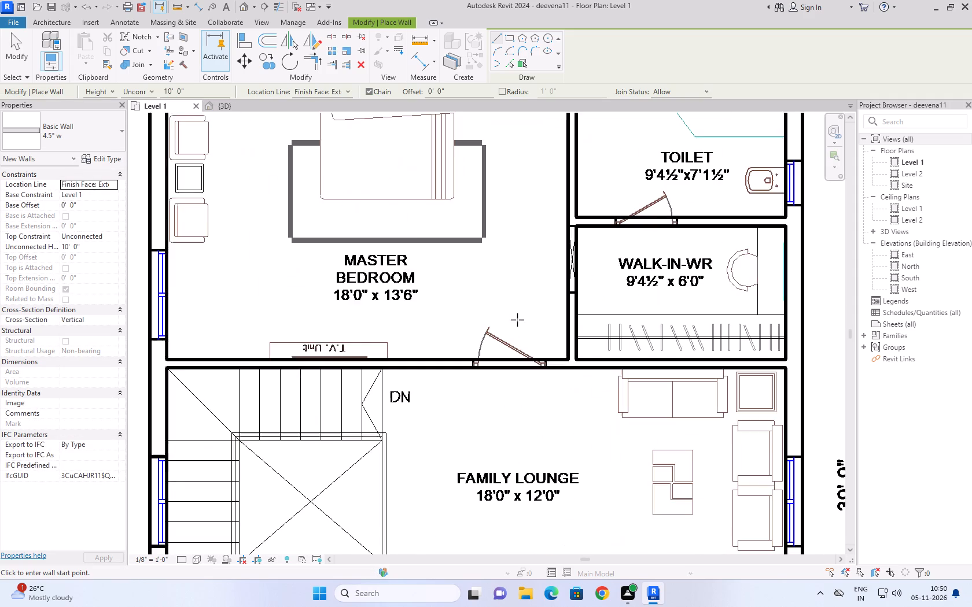
scroll(518, 305, down, 3)
middle_drag(516, 301, 513, 217)
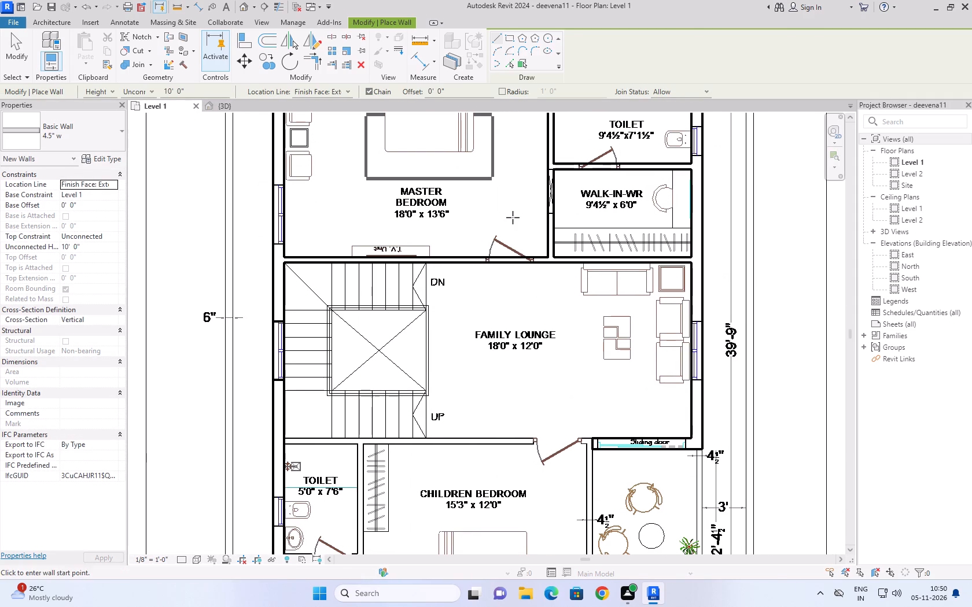
middle_drag(492, 313, 492, 220)
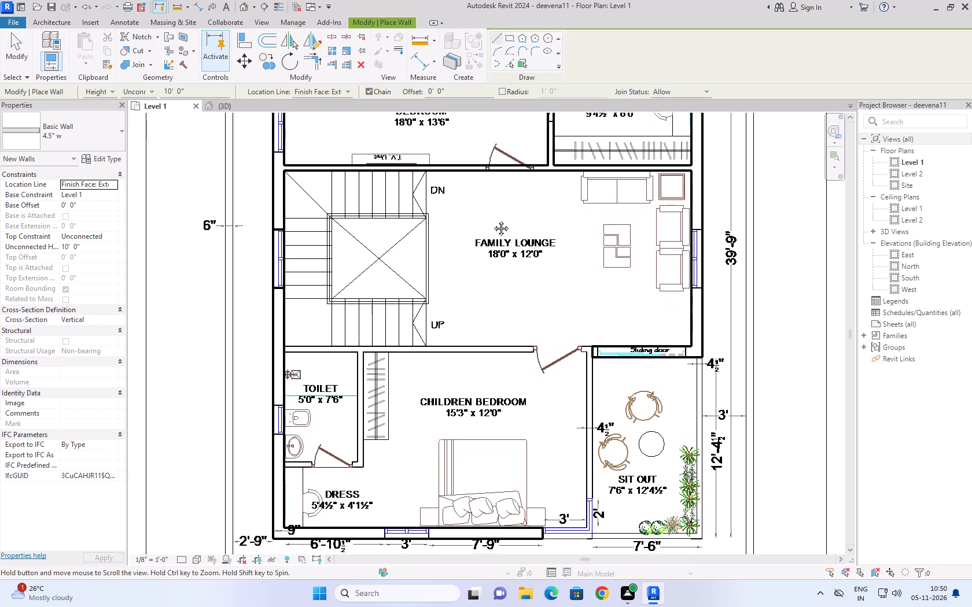
middle_drag(492, 220, 492, 218)
scroll(481, 391, up, 2)
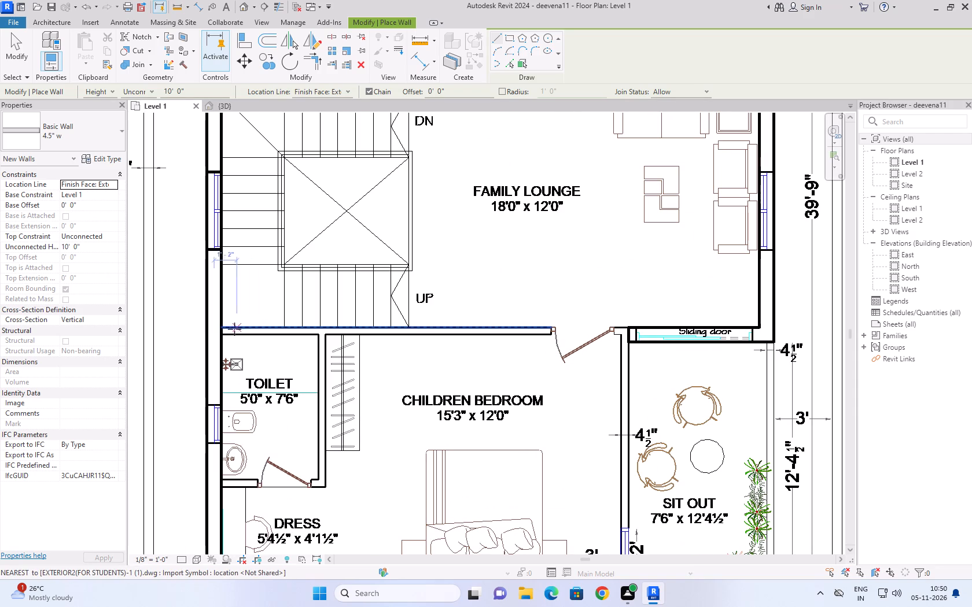
click(220, 329)
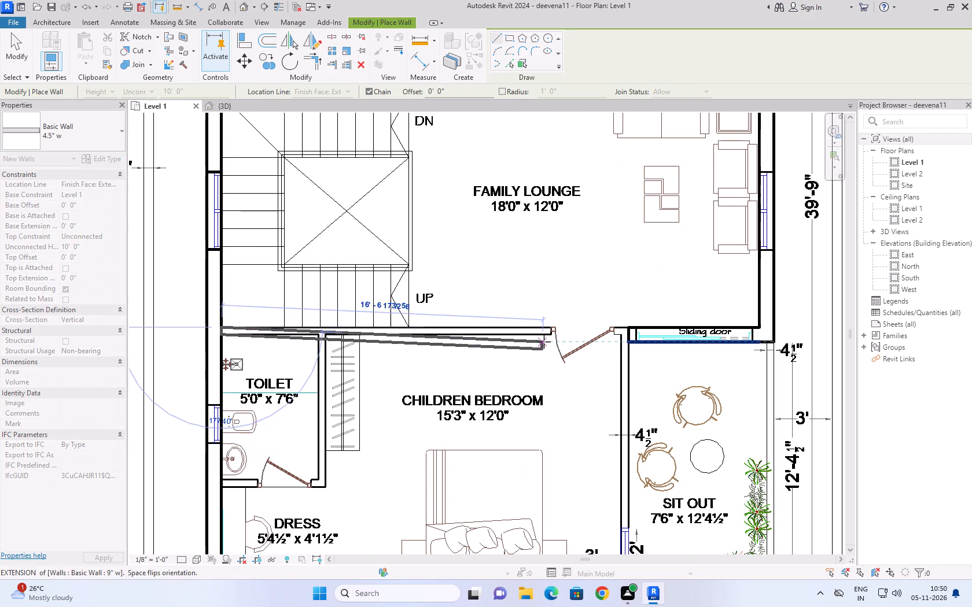
scroll(614, 331, up, 6)
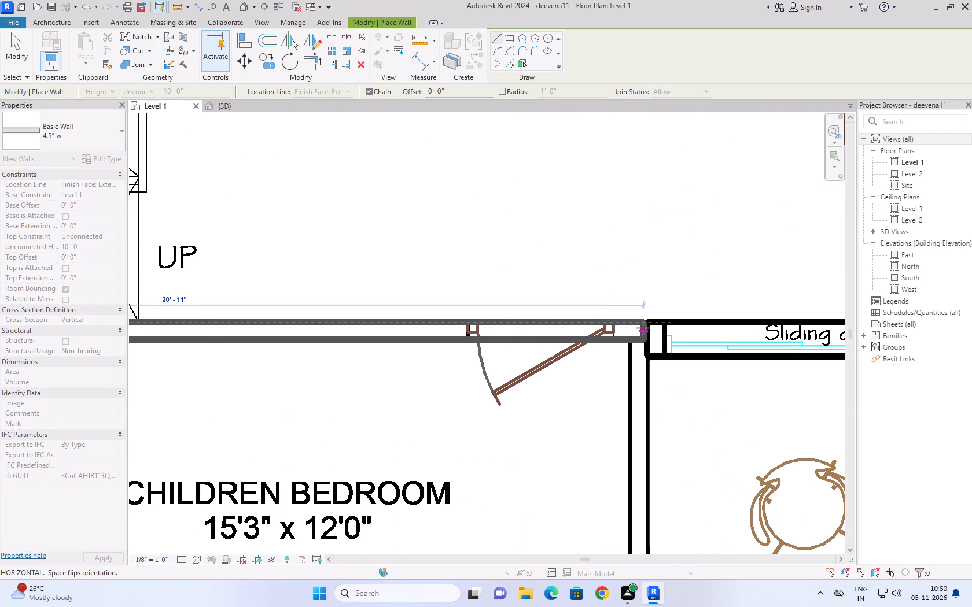
click(647, 325)
Continue the 4.5" w wall between the children bedroom and sit out down to the corner window, and end wall placement.
scroll(640, 410, down, 3)
middle_drag(639, 432, 630, 404)
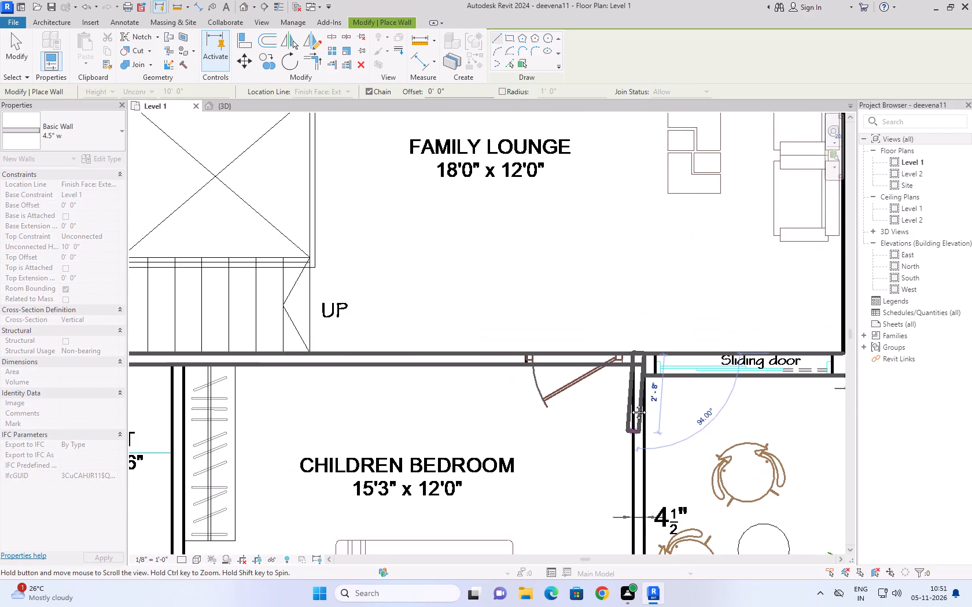
middle_drag(630, 404, 566, 160)
scroll(547, 362, up, 4)
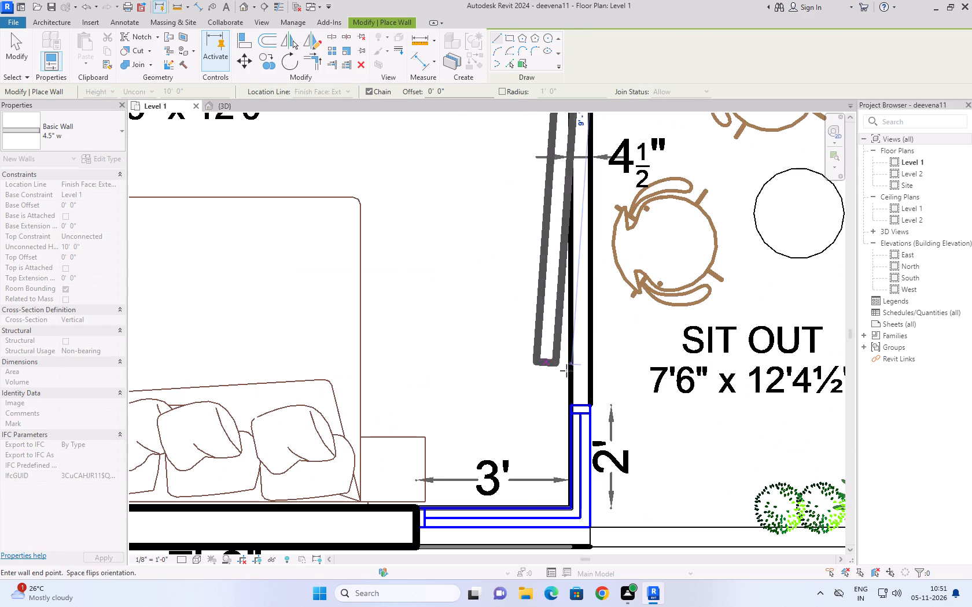
click(591, 401)
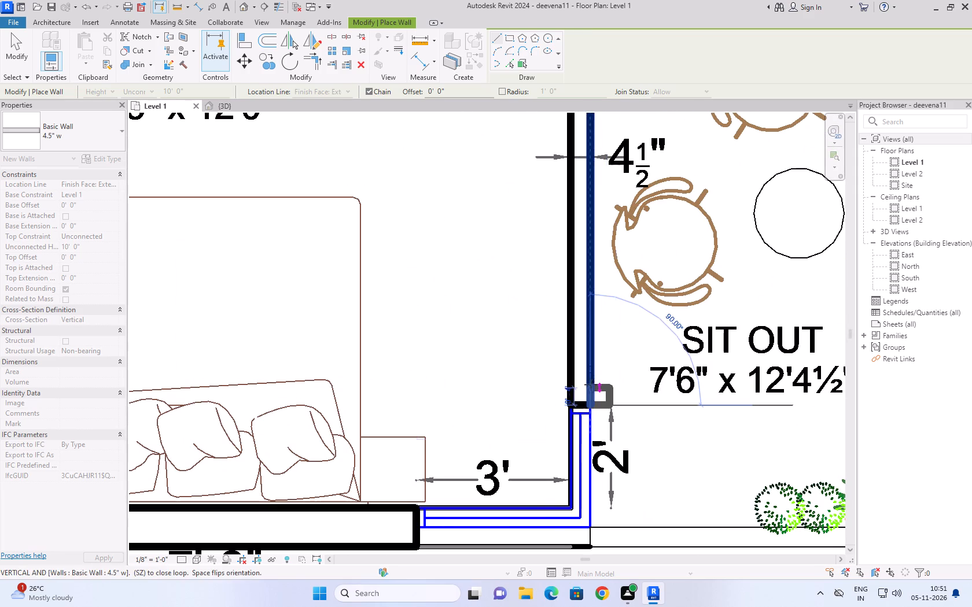
key(Escape)
scroll(603, 376, down, 4)
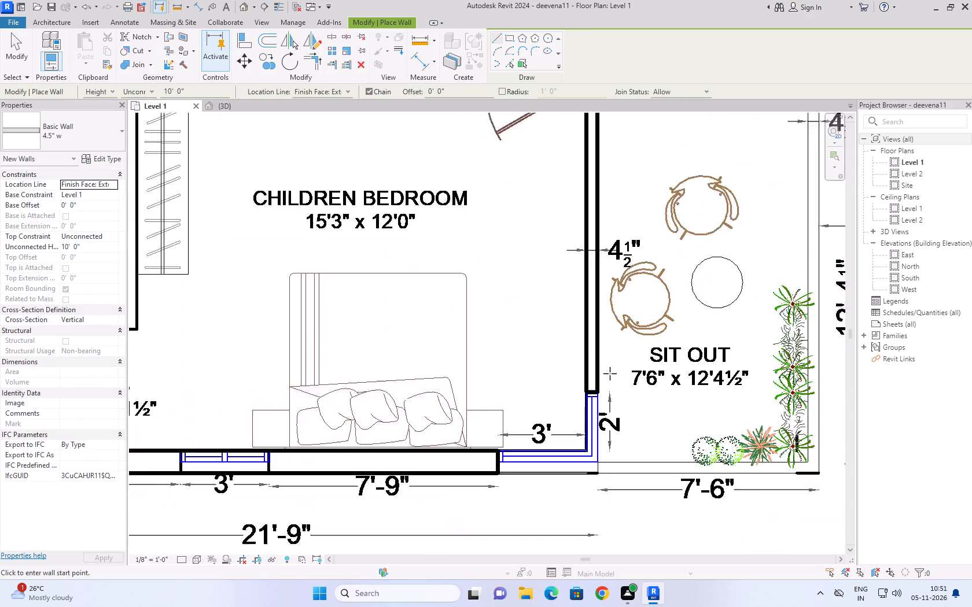
scroll(610, 373, down, 2)
middle_drag(672, 349, 649, 434)
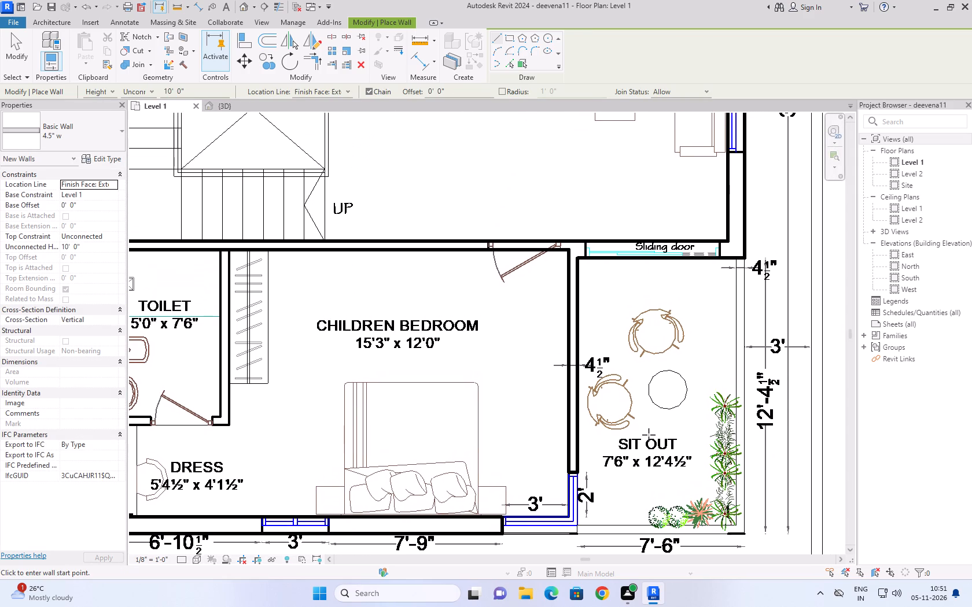
middle_drag(616, 498, 601, 405)
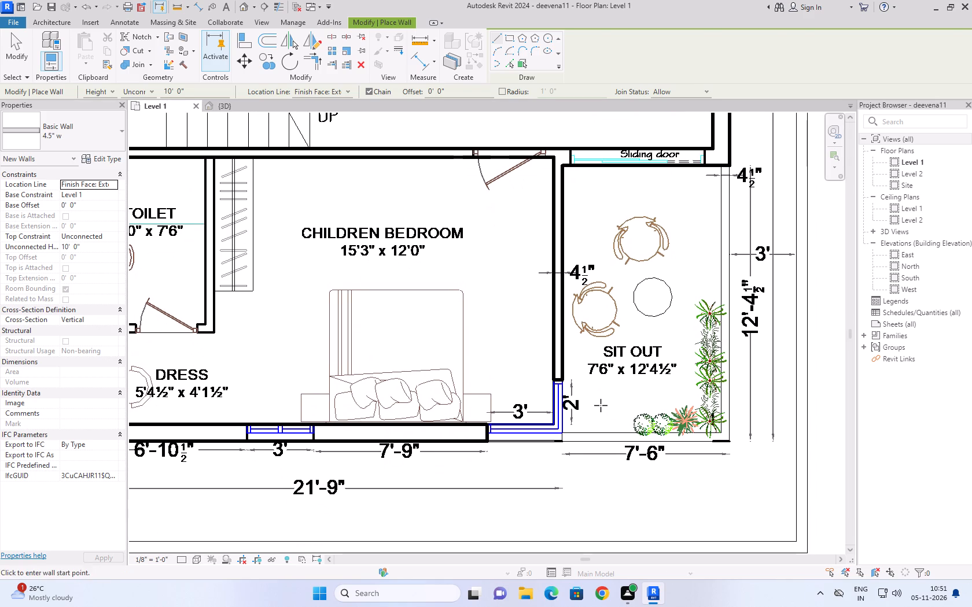
key(Escape)
key(Escape)
scroll(594, 408, down, 3)
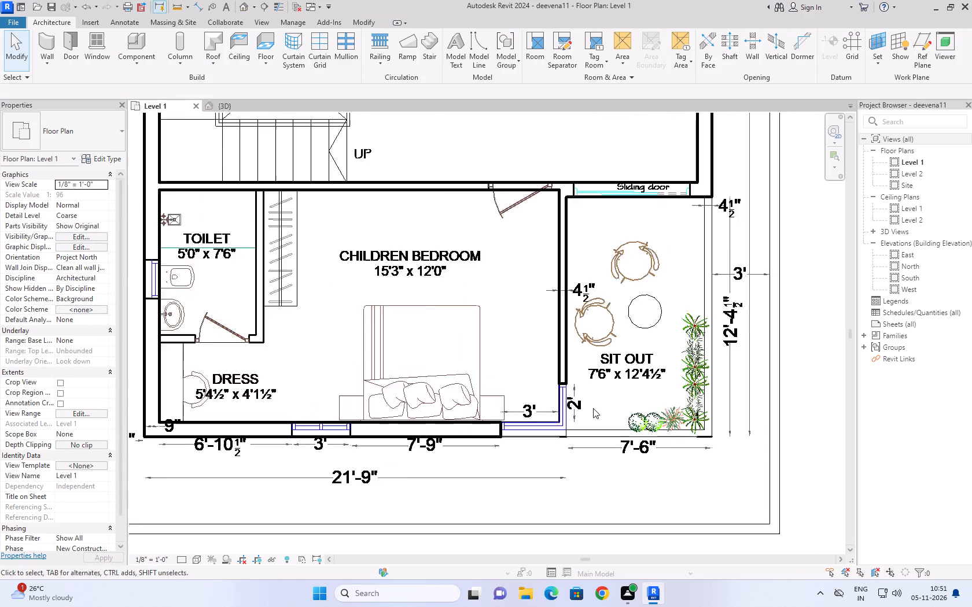
Examine the first floor's exterior and partition walls in the 3D view from several angles.
click(233, 103)
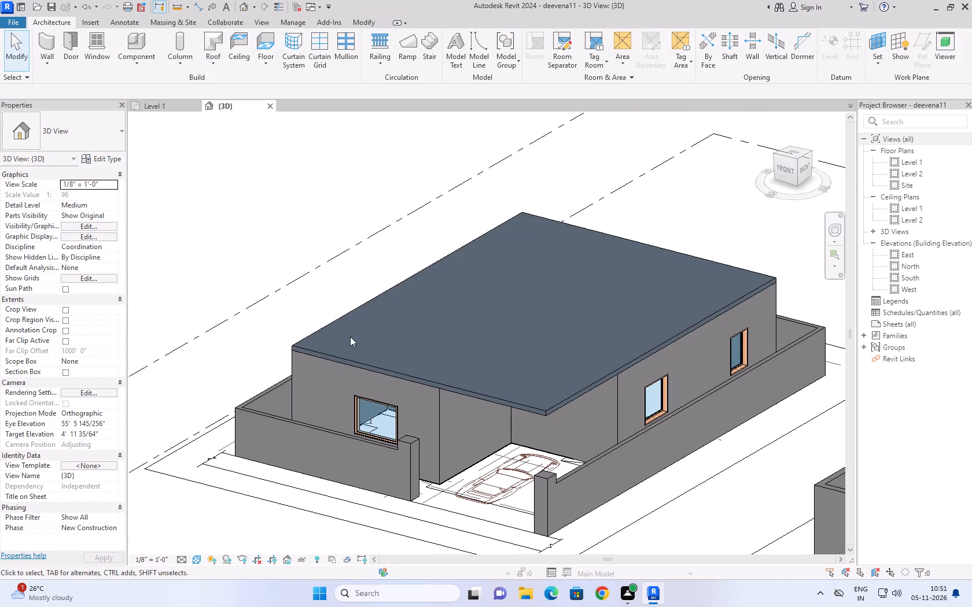
scroll(243, 226, down, 6)
scroll(649, 273, up, 1)
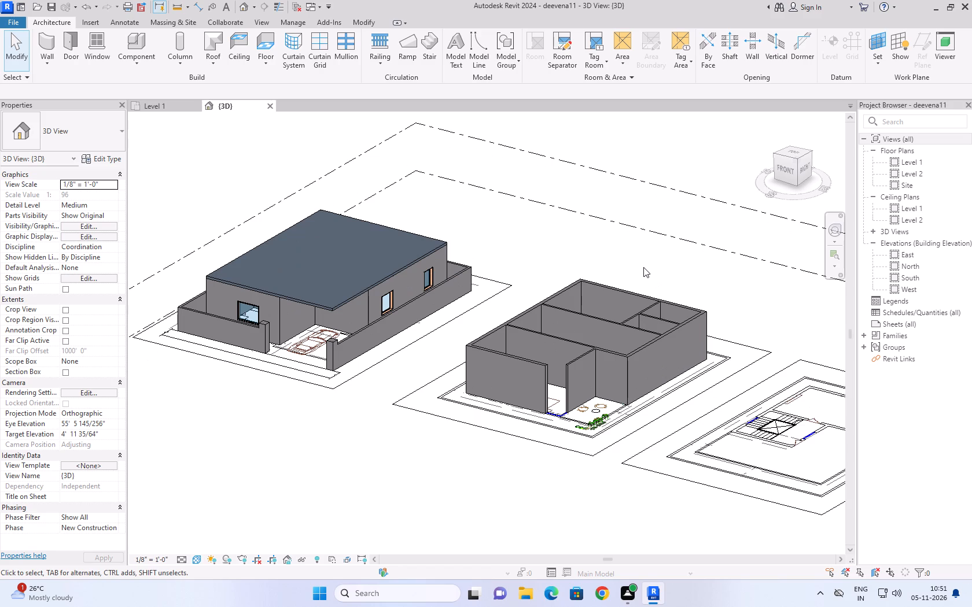
scroll(643, 267, up, 1)
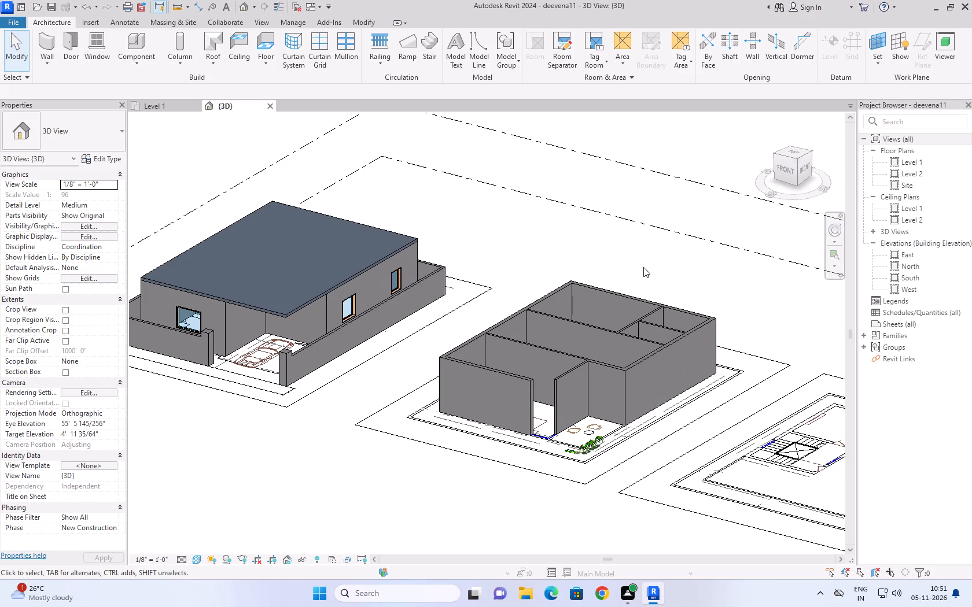
scroll(545, 238, up, 3)
scroll(553, 220, down, 1)
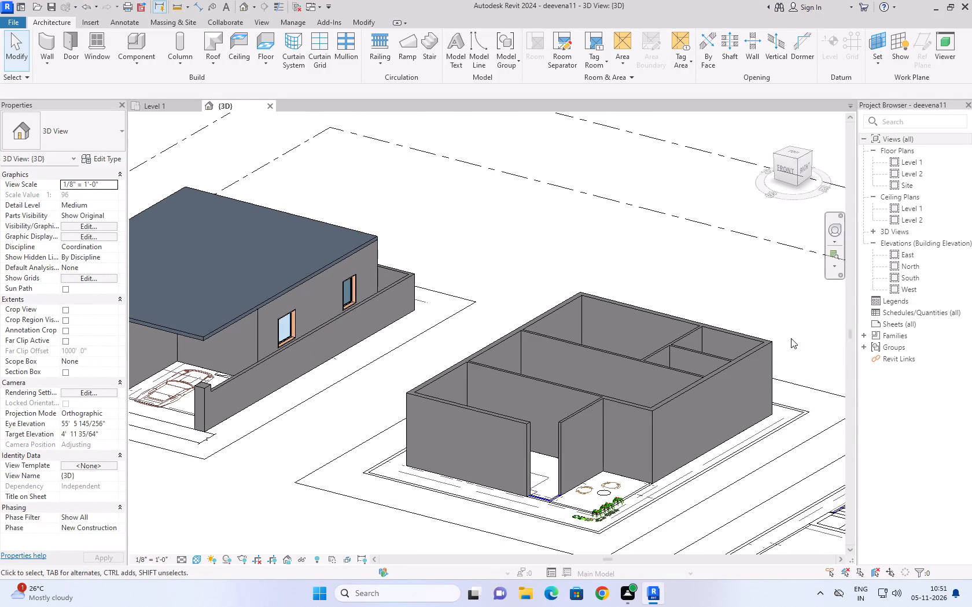
middle_drag(778, 330, 707, 290)
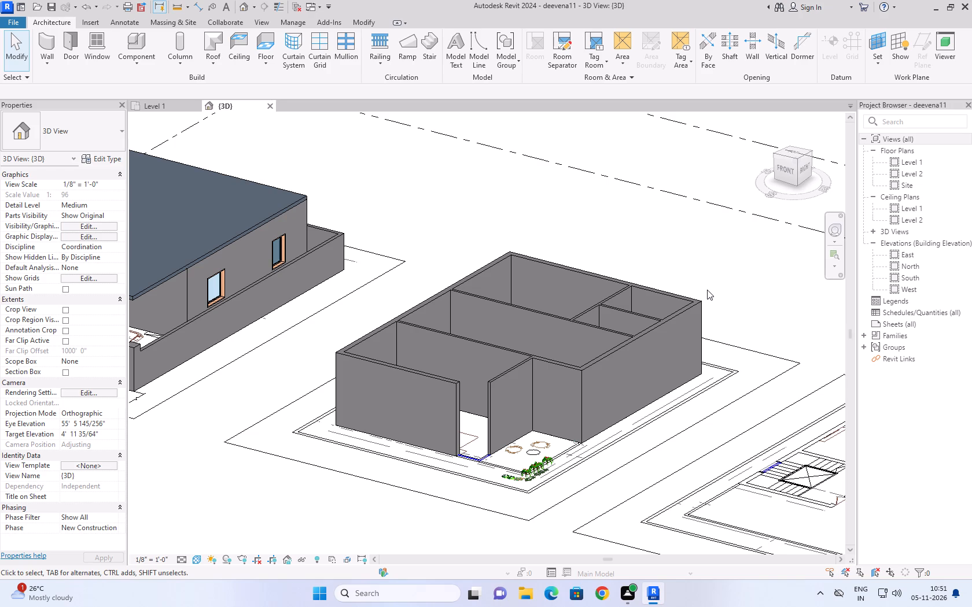
shift+middle_drag(665, 393, 738, 338)
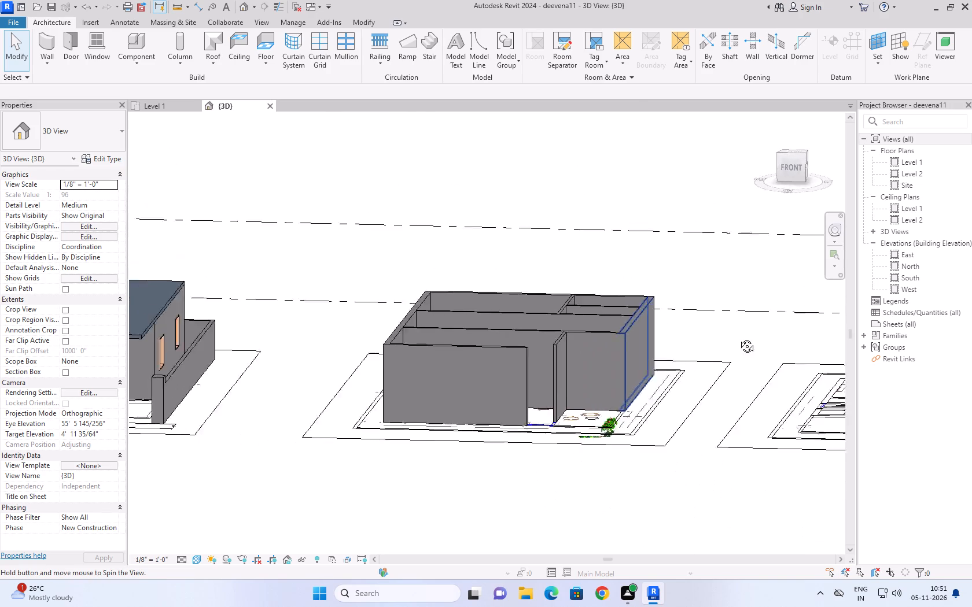
shift+middle_drag(738, 338, 743, 274)
scroll(329, 211, up, 1)
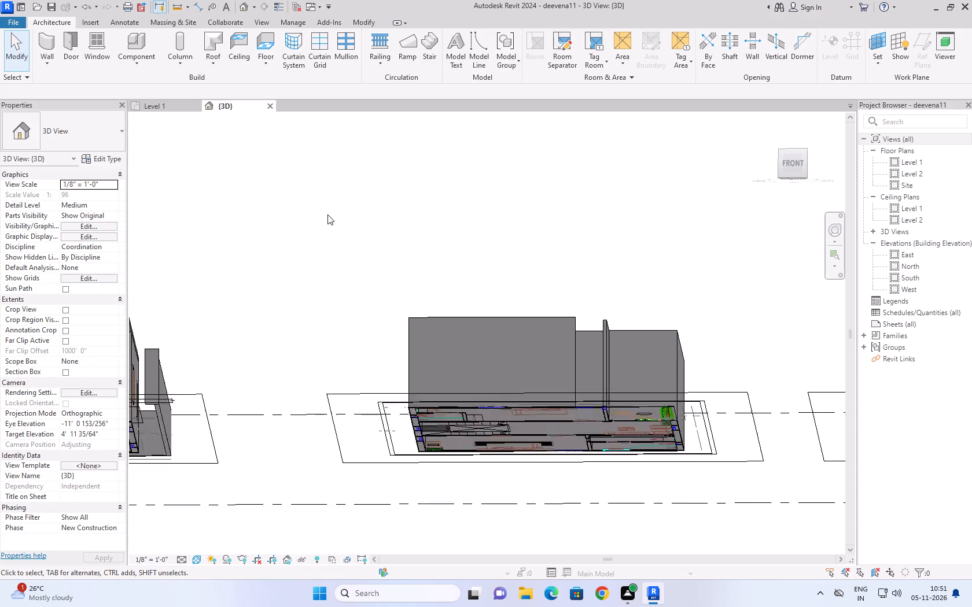
scroll(327, 214, up, 2)
scroll(327, 220, down, 1)
shift+middle_drag(501, 224, 514, 288)
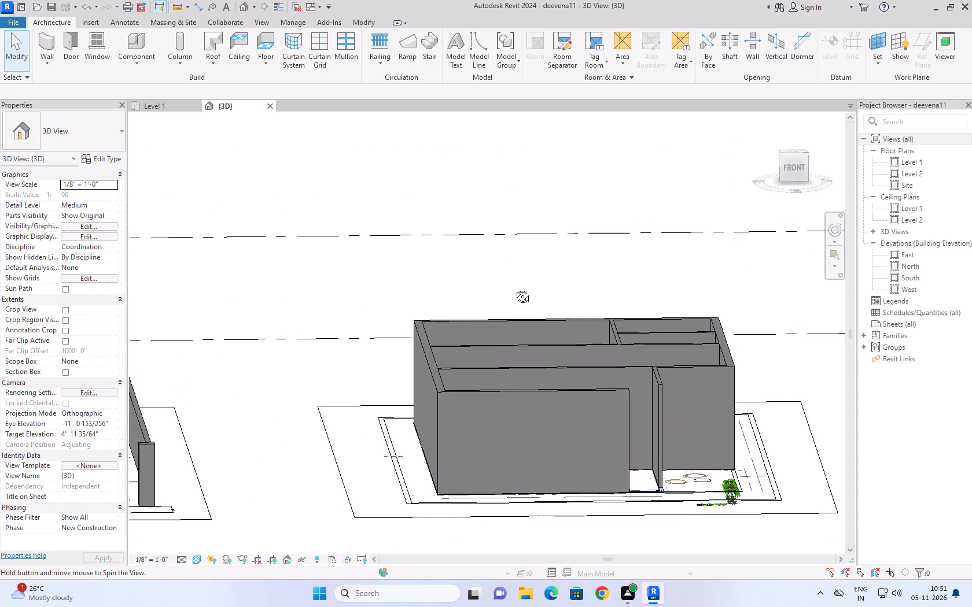
shift+middle_drag(514, 288, 495, 310)
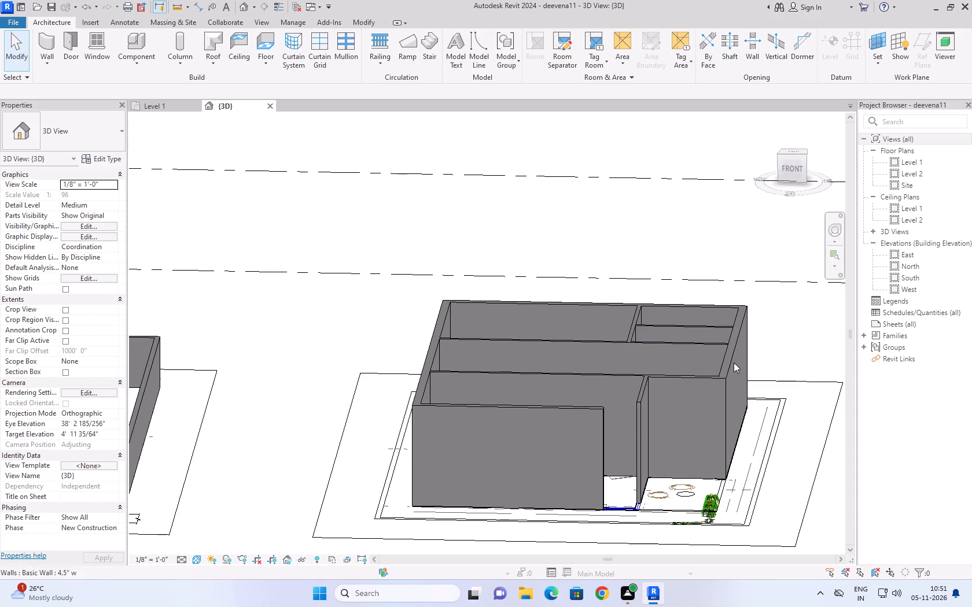
drag(798, 323, 454, 317)
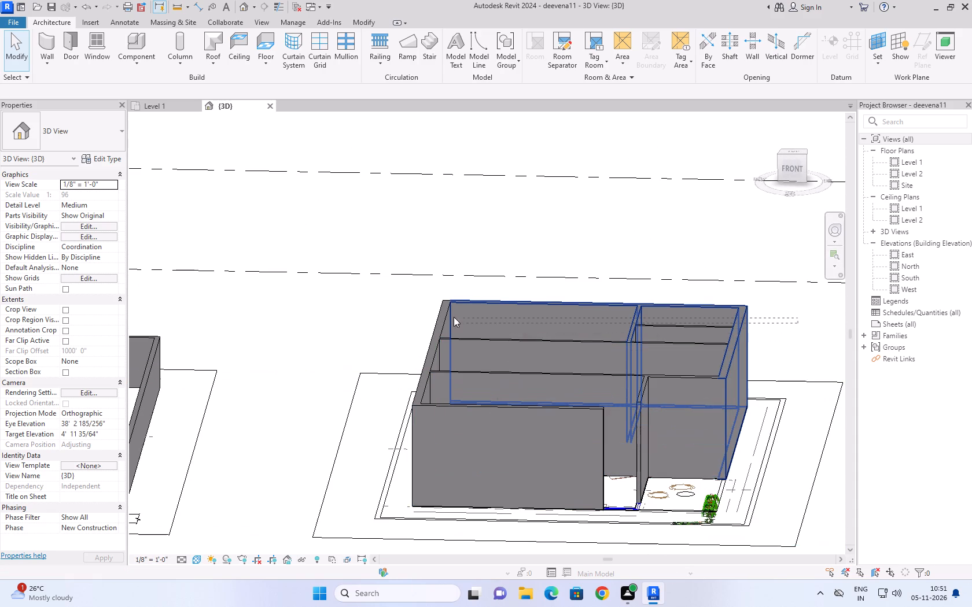
drag(454, 317, 780, 311)
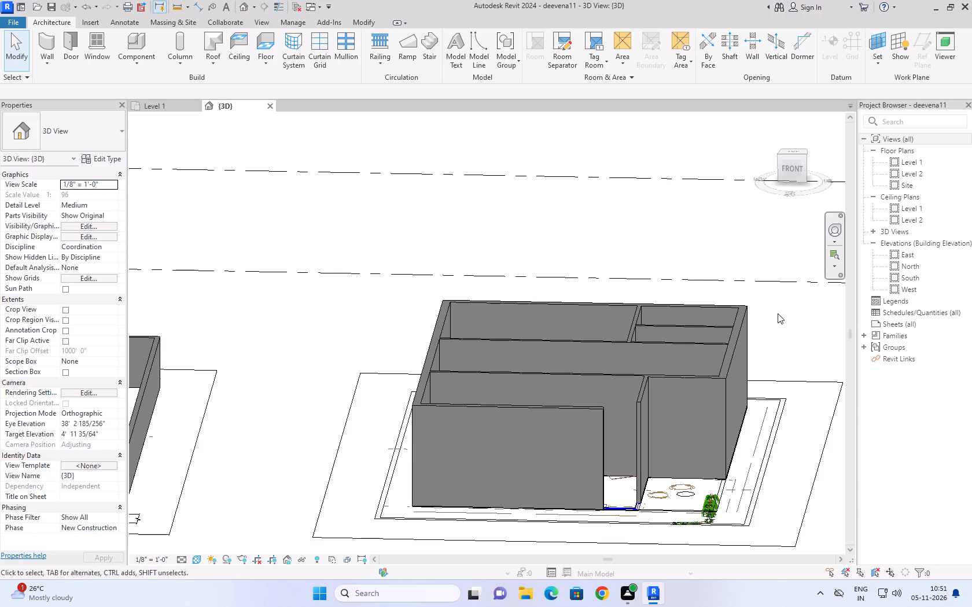
scroll(776, 314, down, 1)
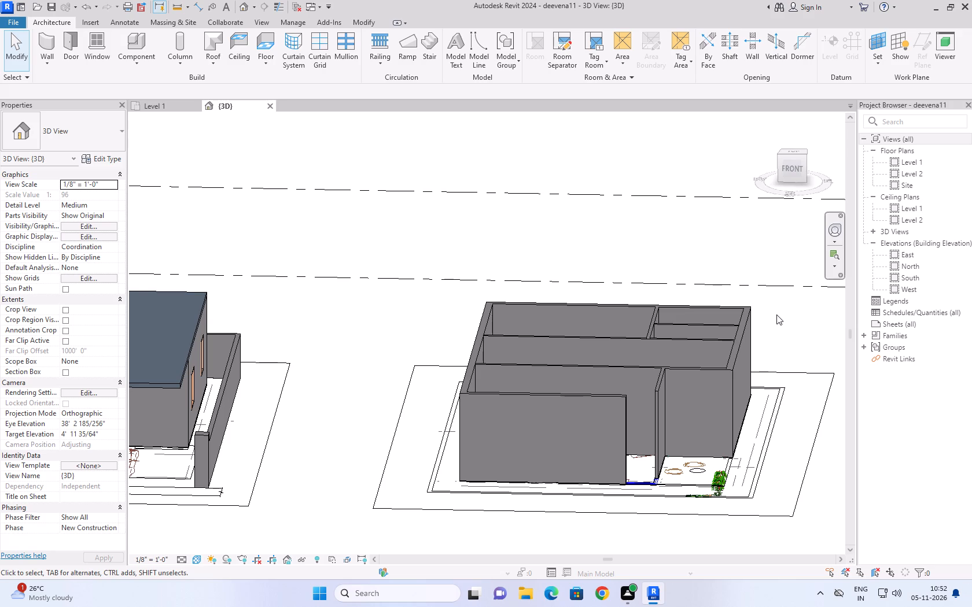
scroll(503, 156, down, 1)
middle_drag(503, 156, 488, 160)
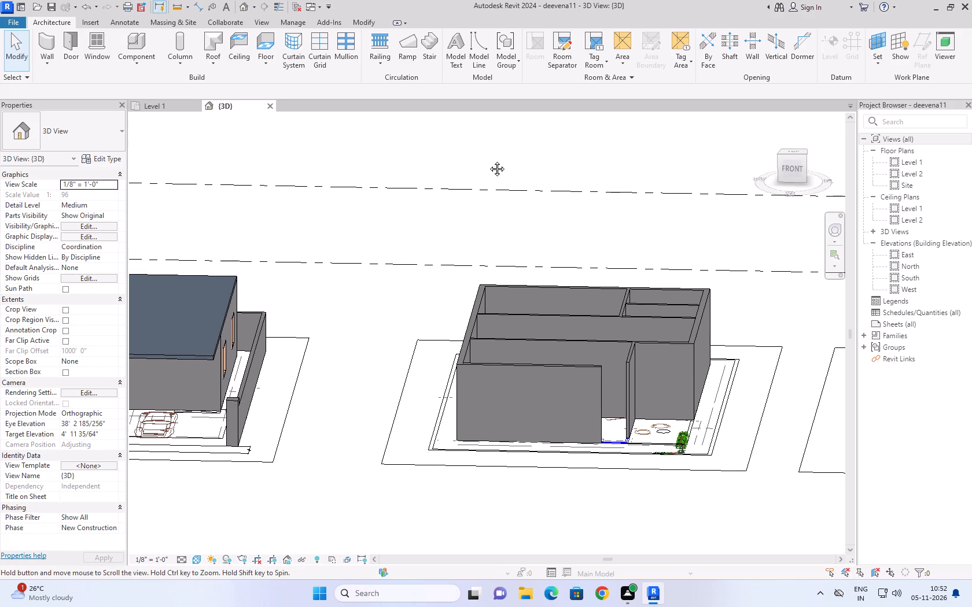
middle_drag(488, 160, 480, 165)
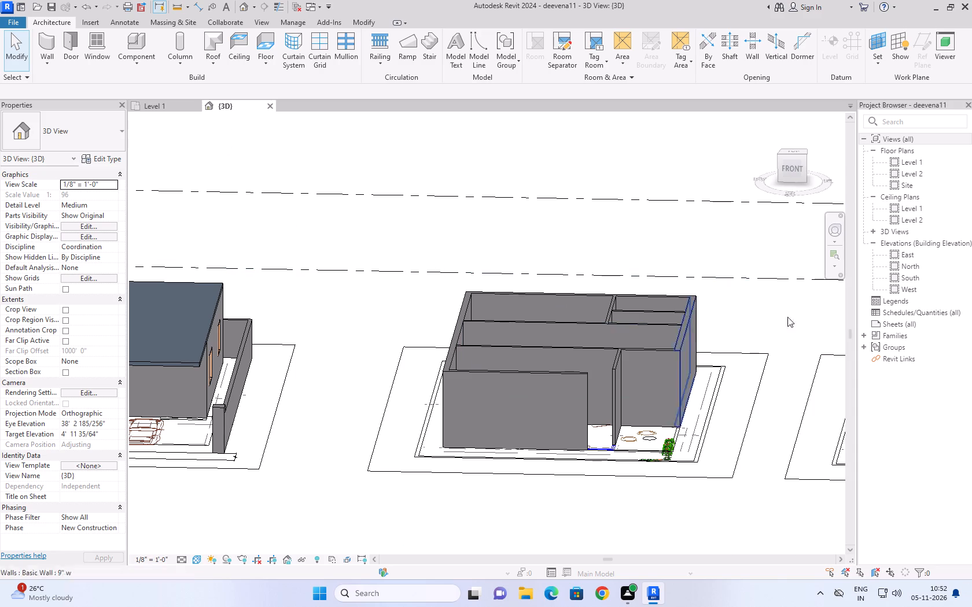
shift+middle_drag(672, 294, 592, 369)
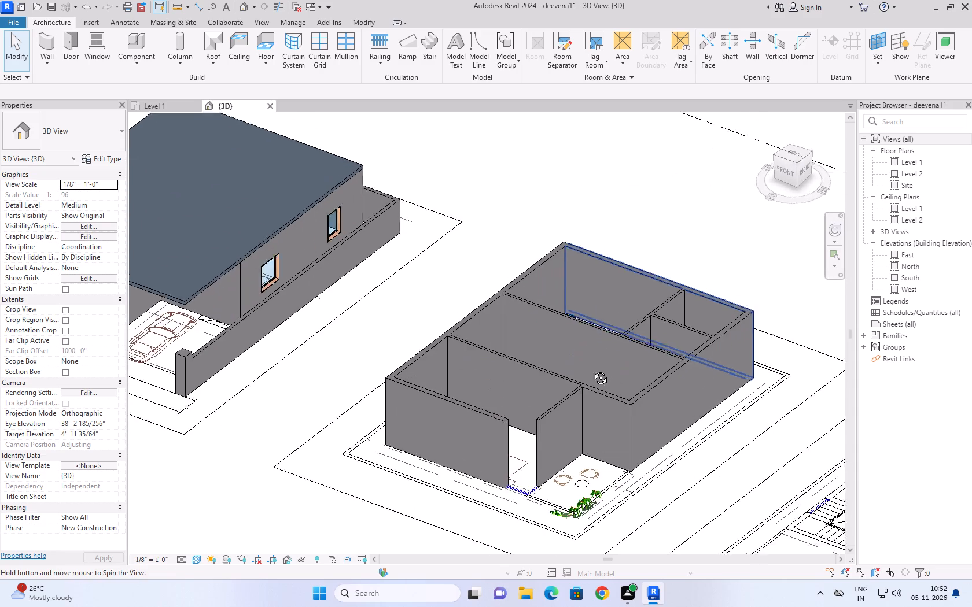
shift+middle_drag(592, 369, 591, 371)
Review the roofed ground-floor model, the first-floor walls and the untraced terrace plan side by side in 3D.
scroll(584, 375, down, 4)
scroll(298, 441, up, 1)
scroll(282, 445, down, 2)
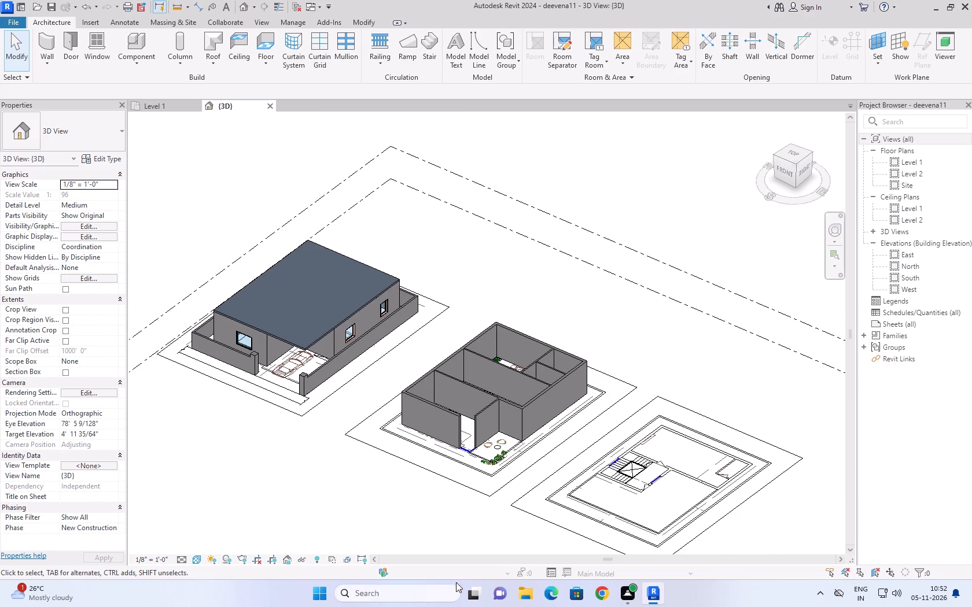
shift+middle_drag(275, 472, 424, 477)
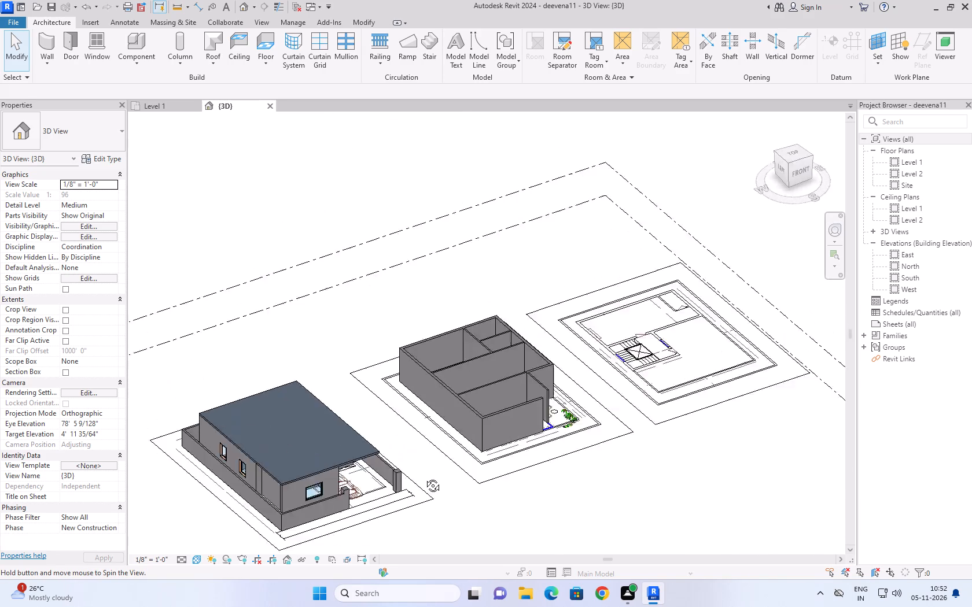
shift+middle_drag(424, 477, 337, 451)
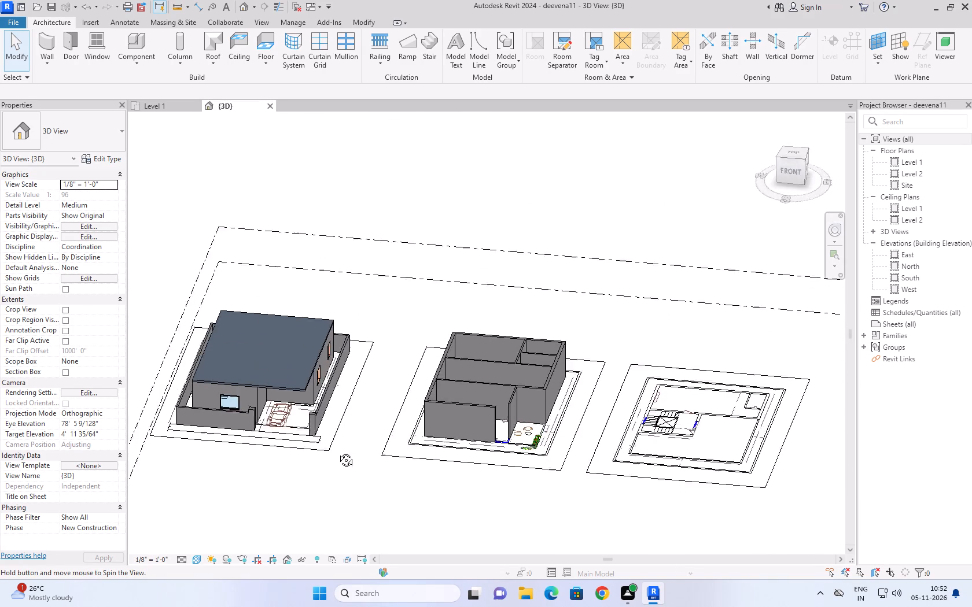
shift+middle_drag(337, 451, 289, 446)
scroll(289, 446, down, 3)
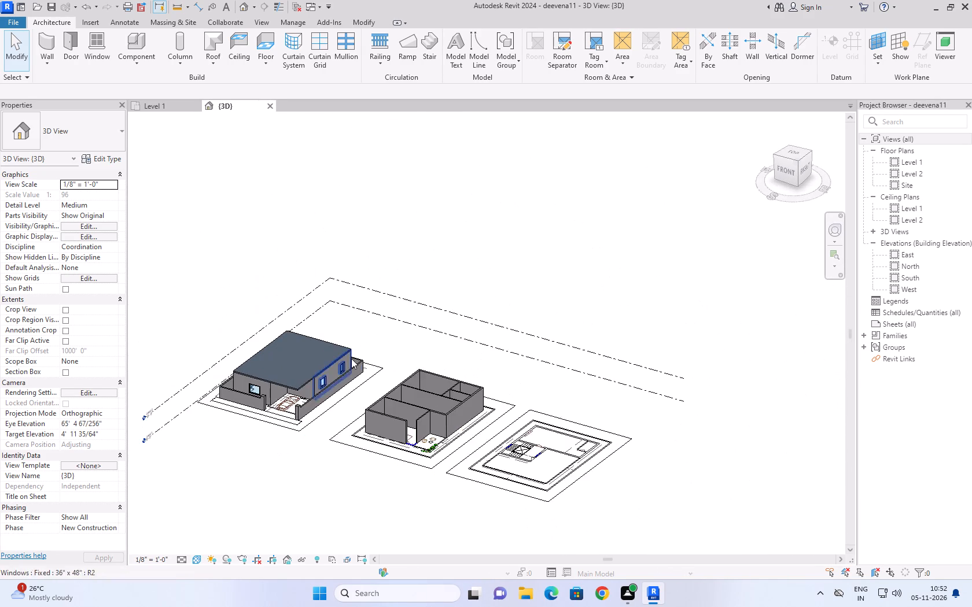
scroll(352, 358, up, 3)
middle_drag(583, 385, 566, 365)
scroll(566, 365, up, 1)
scroll(566, 365, down, 2)
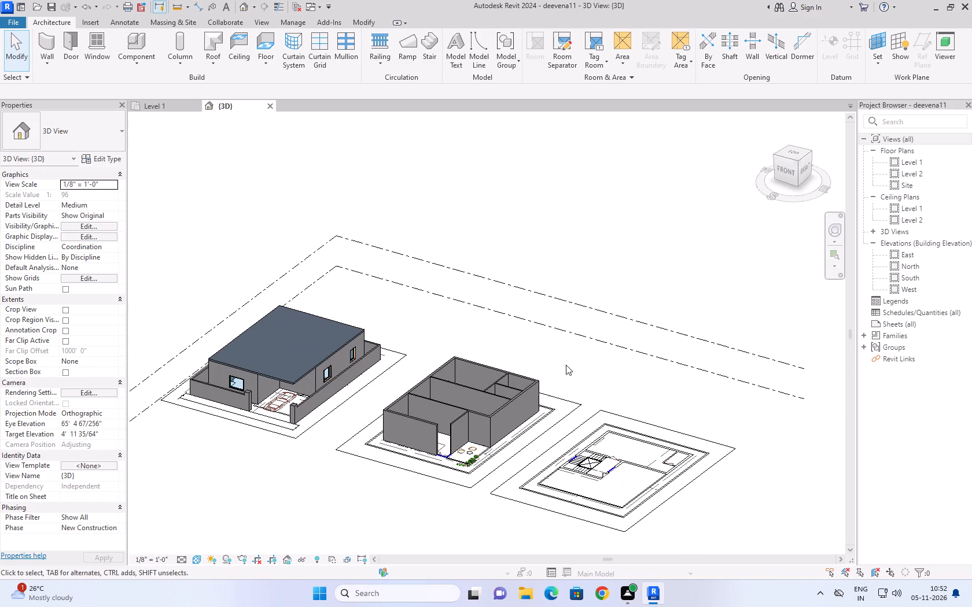
scroll(566, 365, up, 2)
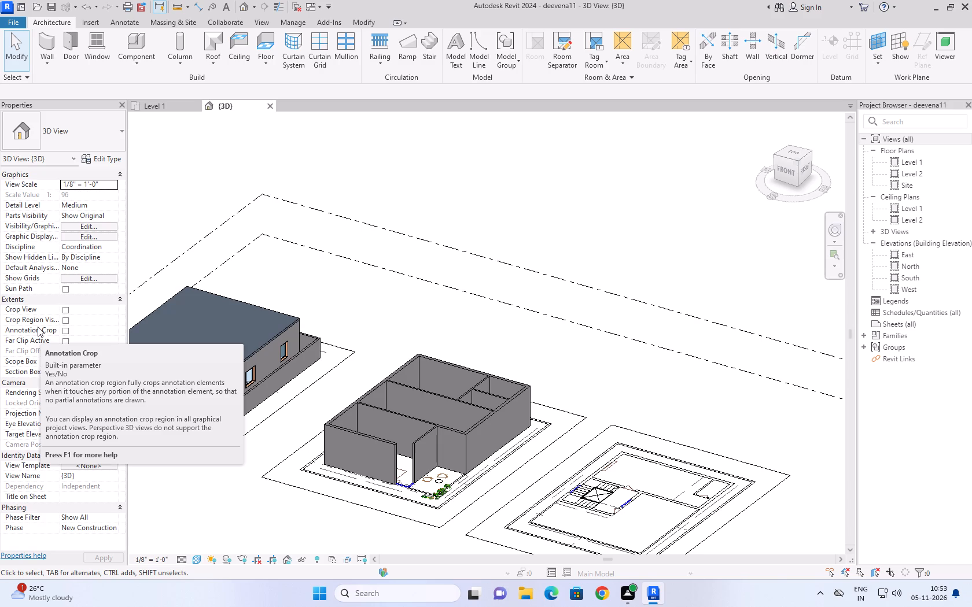
middle_drag(286, 511, 348, 474)
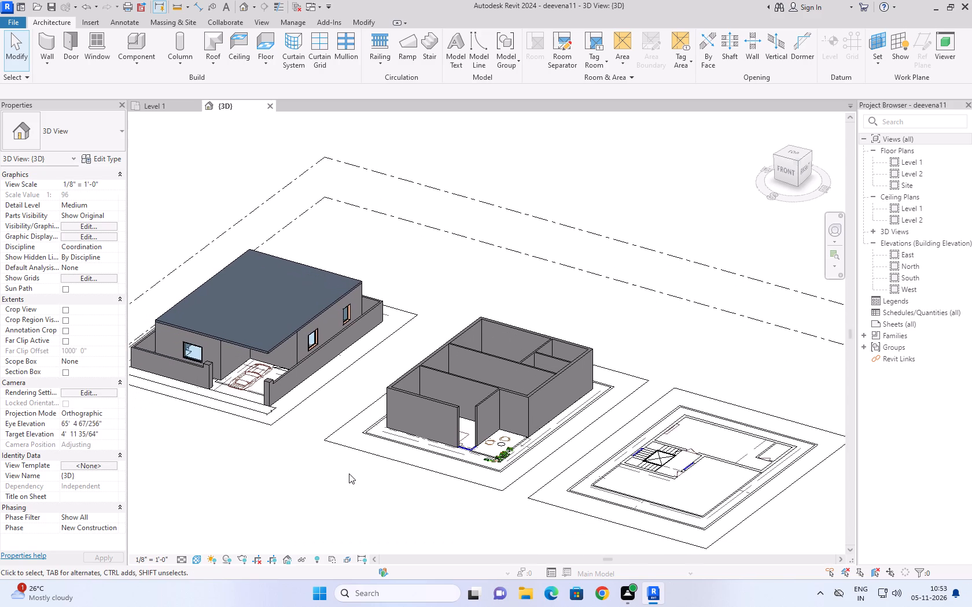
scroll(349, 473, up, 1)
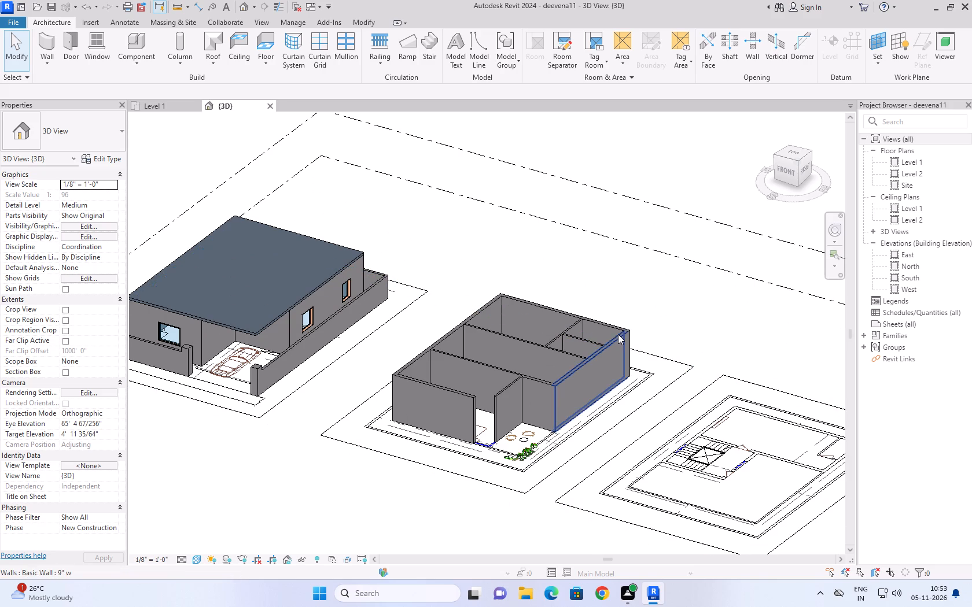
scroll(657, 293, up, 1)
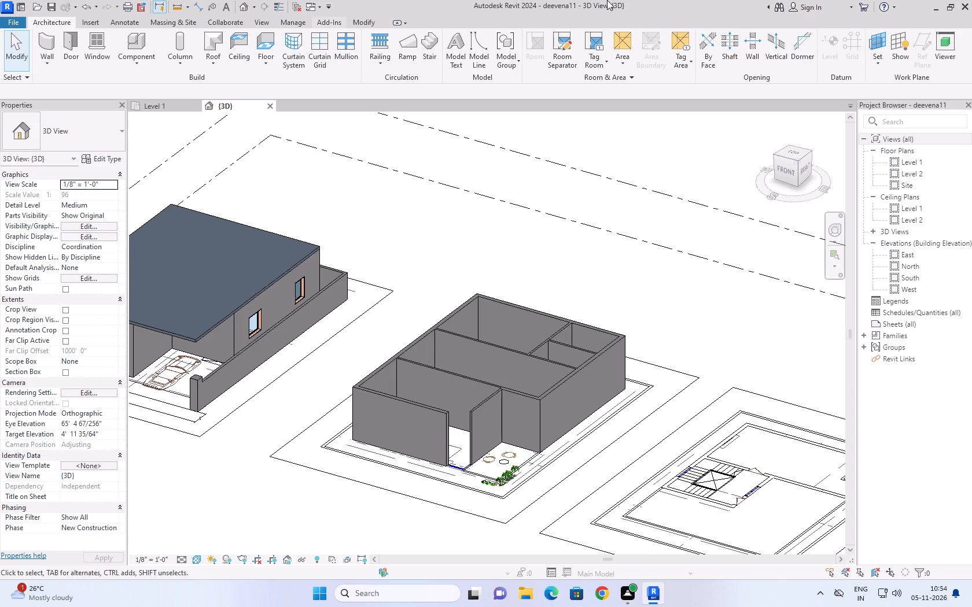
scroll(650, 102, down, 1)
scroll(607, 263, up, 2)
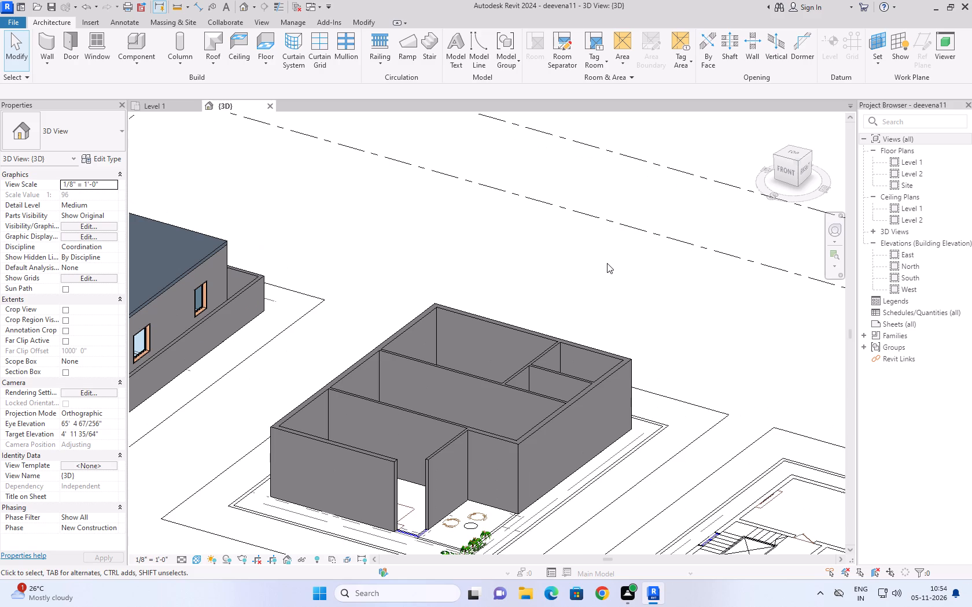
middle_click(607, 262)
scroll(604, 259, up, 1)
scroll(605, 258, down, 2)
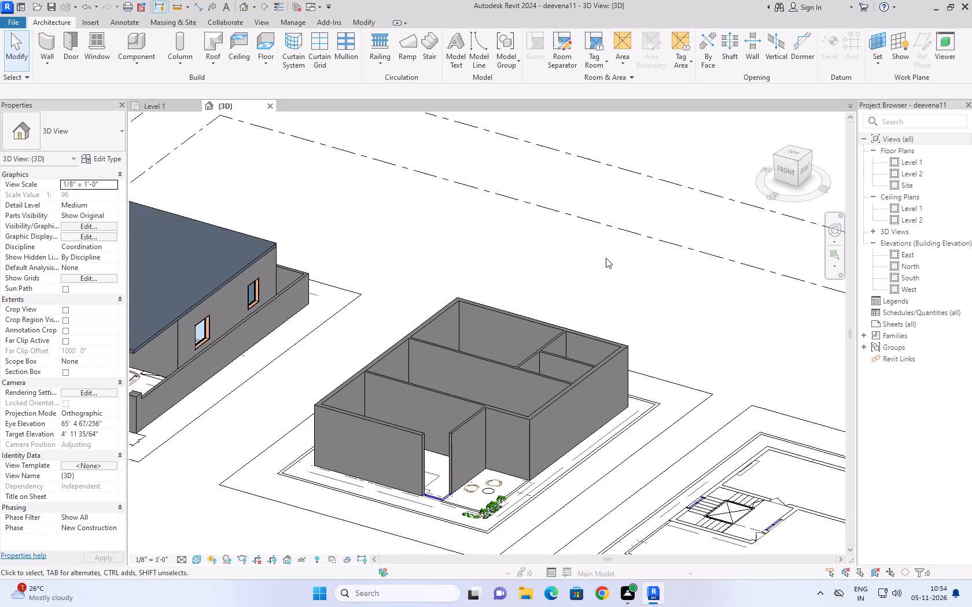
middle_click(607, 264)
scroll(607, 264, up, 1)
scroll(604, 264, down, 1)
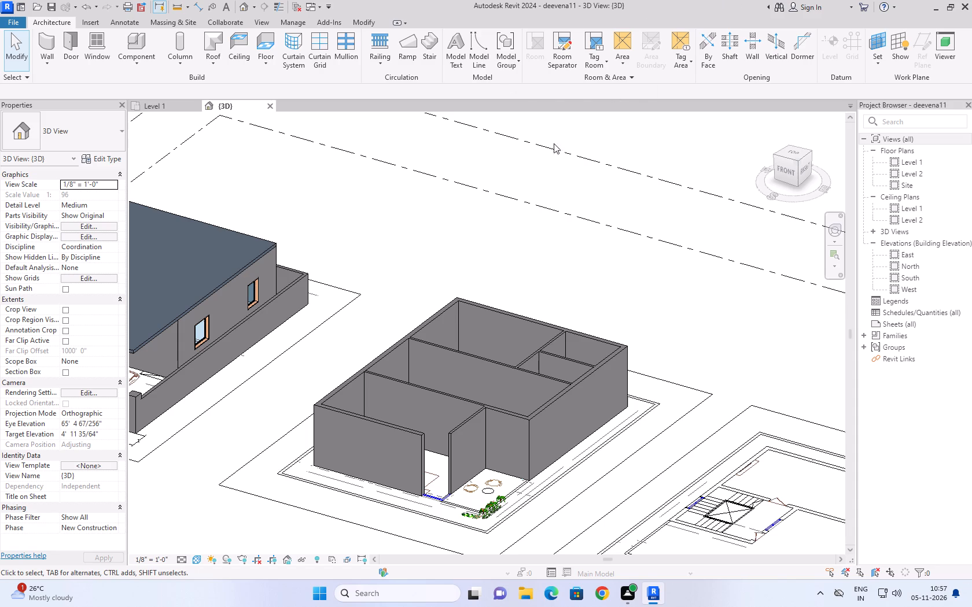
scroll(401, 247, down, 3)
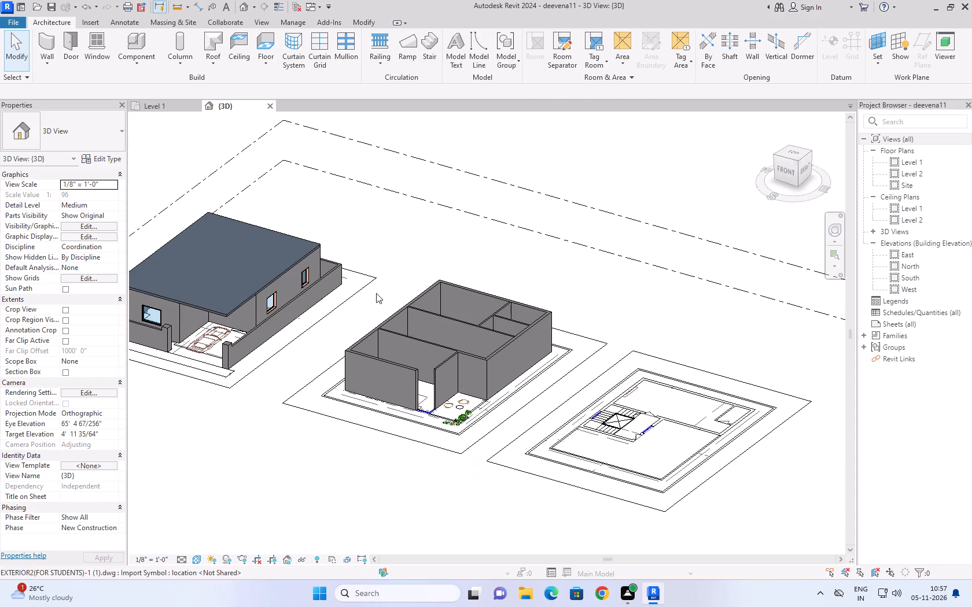
Select the first floor's 4.5" w partition wall beside the staircase in the 3D view and inspect its properties.
click(398, 331)
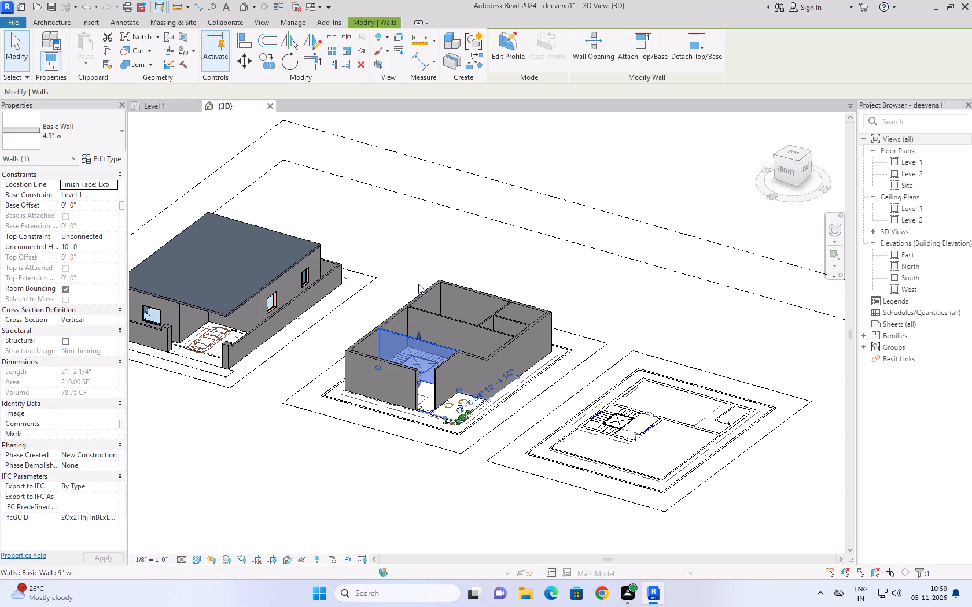
scroll(402, 263, down, 1)
scroll(402, 259, up, 2)
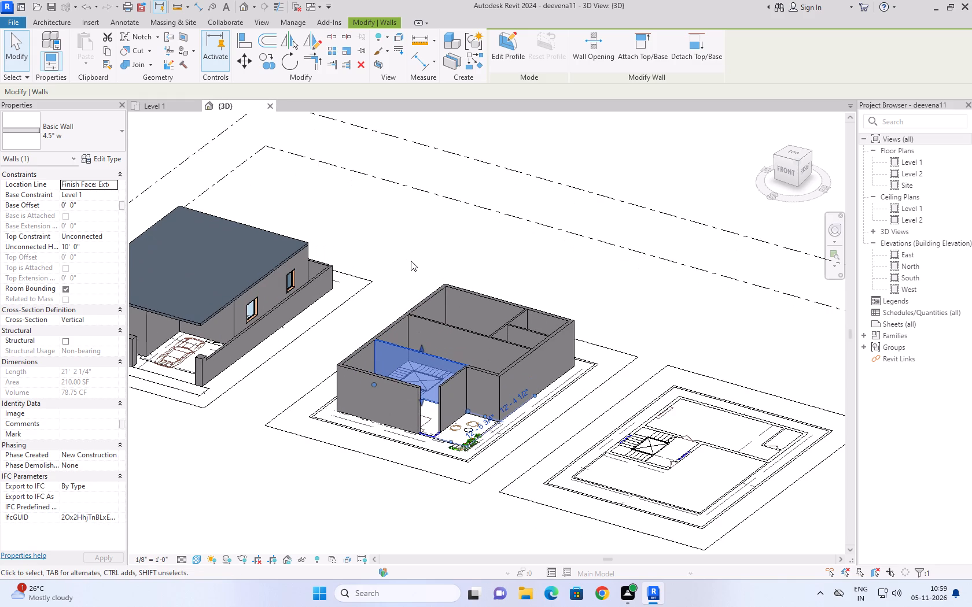
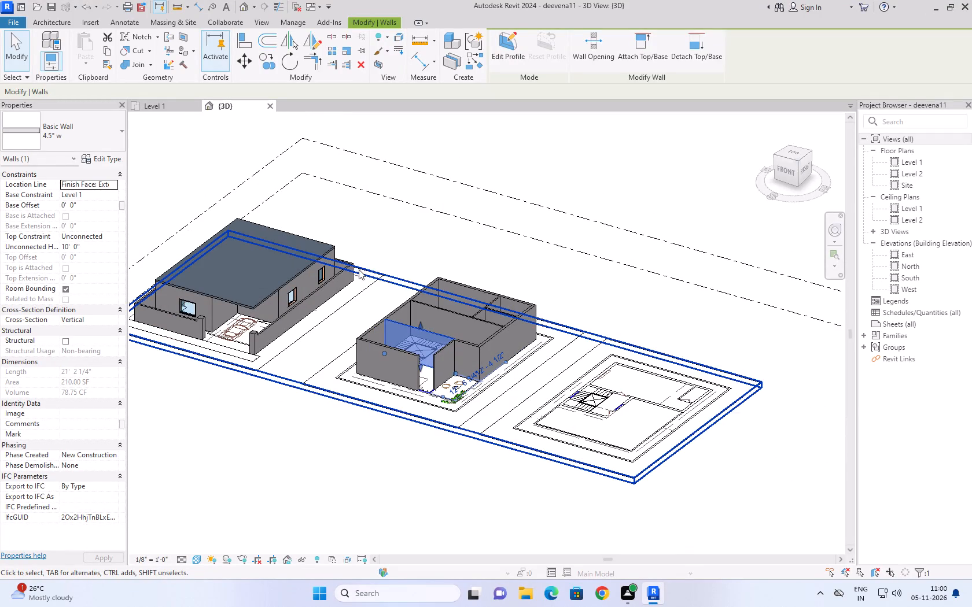
Inspect the first floor's 9" w rear and long side exterior walls in the 3D view, checking each wall's properties.
click(510, 265)
click(496, 298)
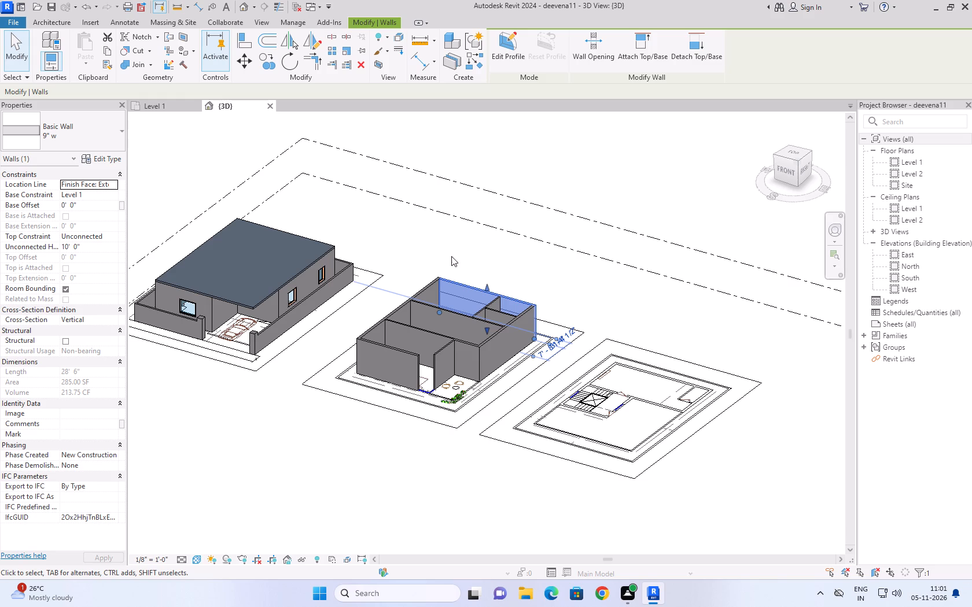
scroll(429, 257, up, 2)
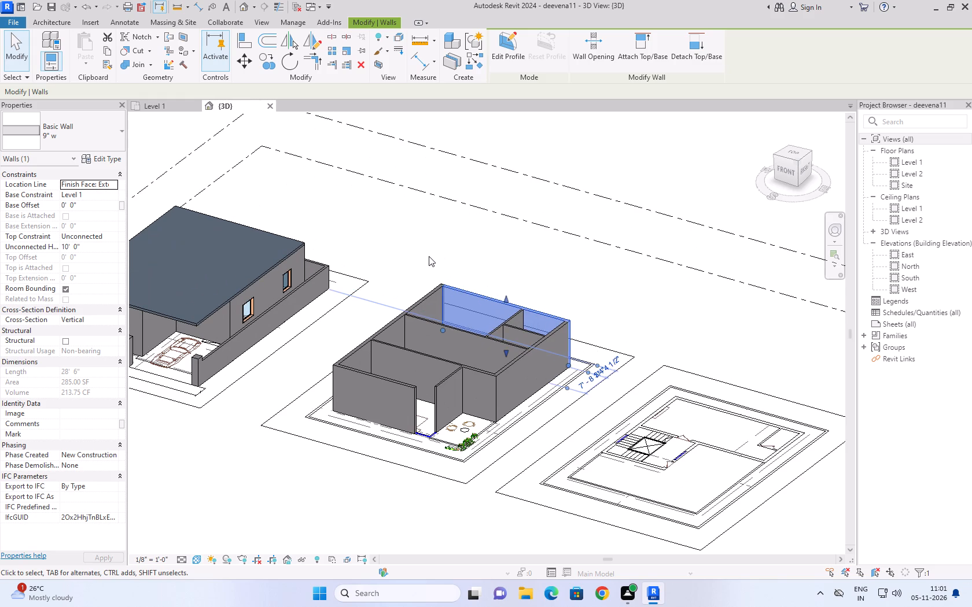
click(443, 250)
click(435, 287)
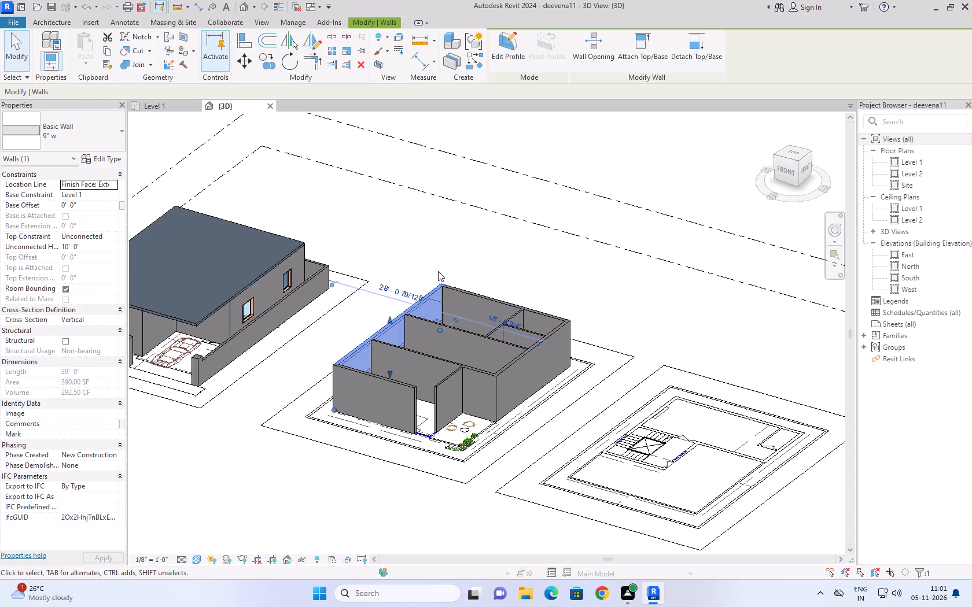
scroll(443, 261, down, 2)
scroll(443, 259, up, 1)
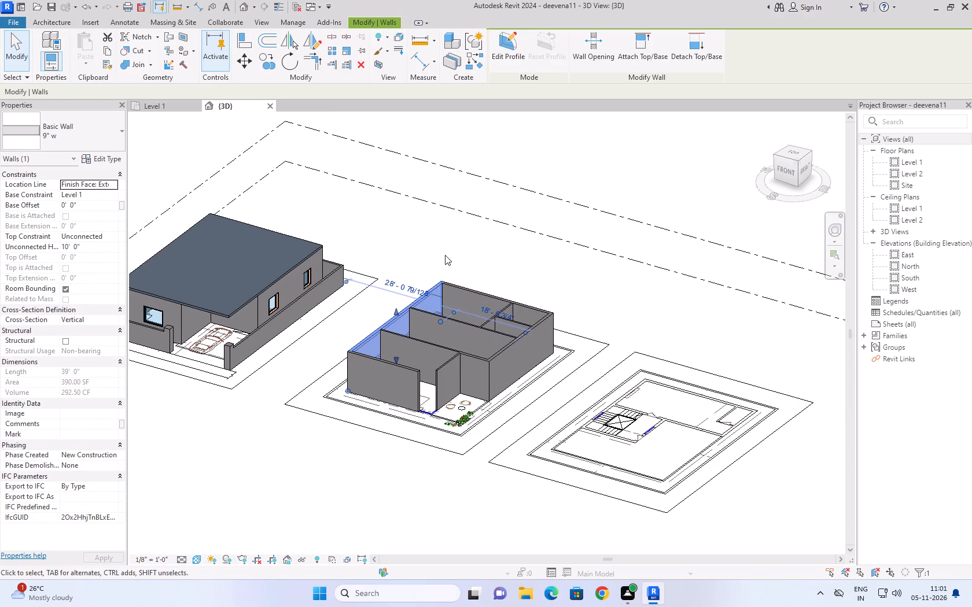
scroll(445, 255, up, 3)
scroll(445, 254, down, 1)
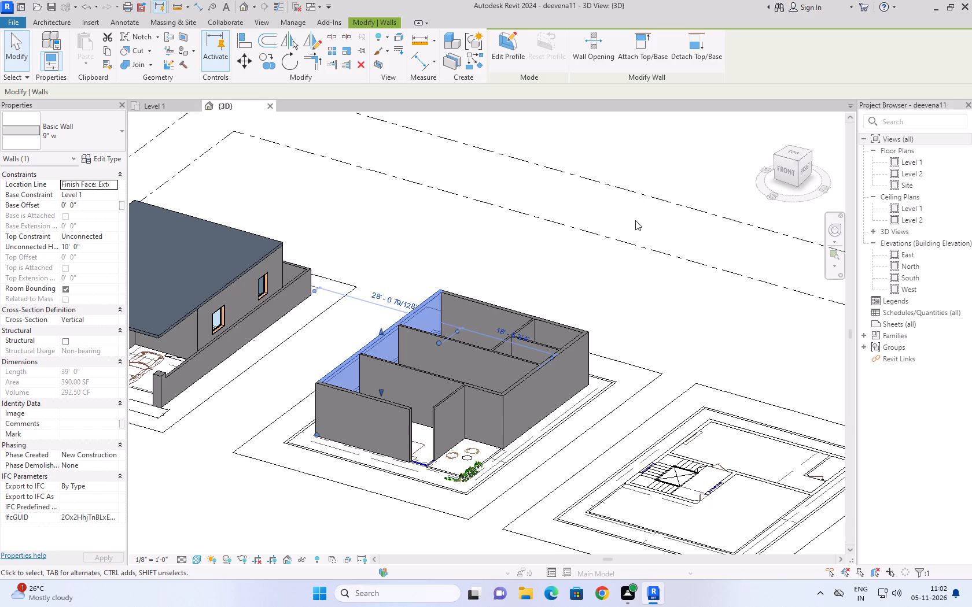
right_drag(599, 267, 572, 335)
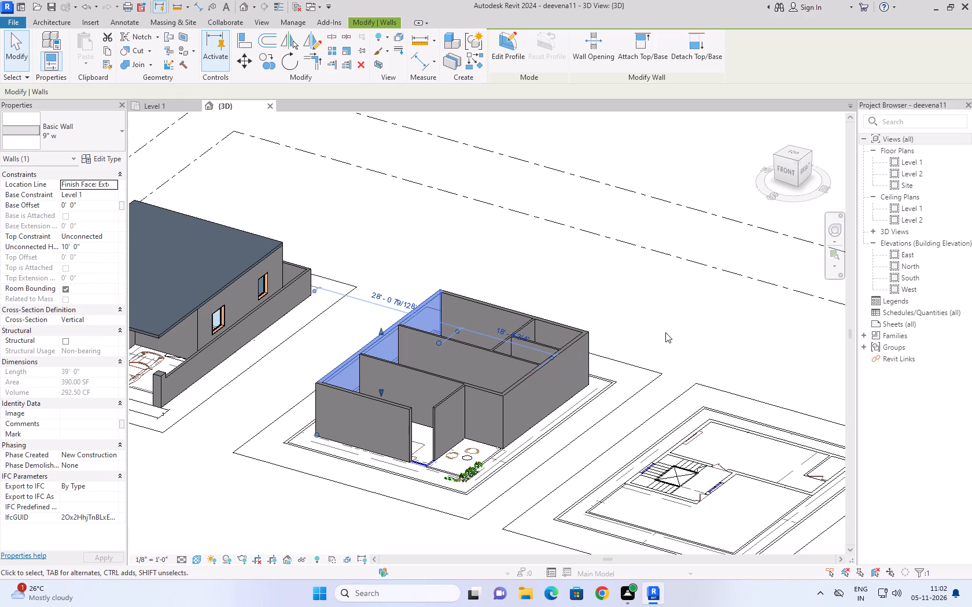
click(665, 332)
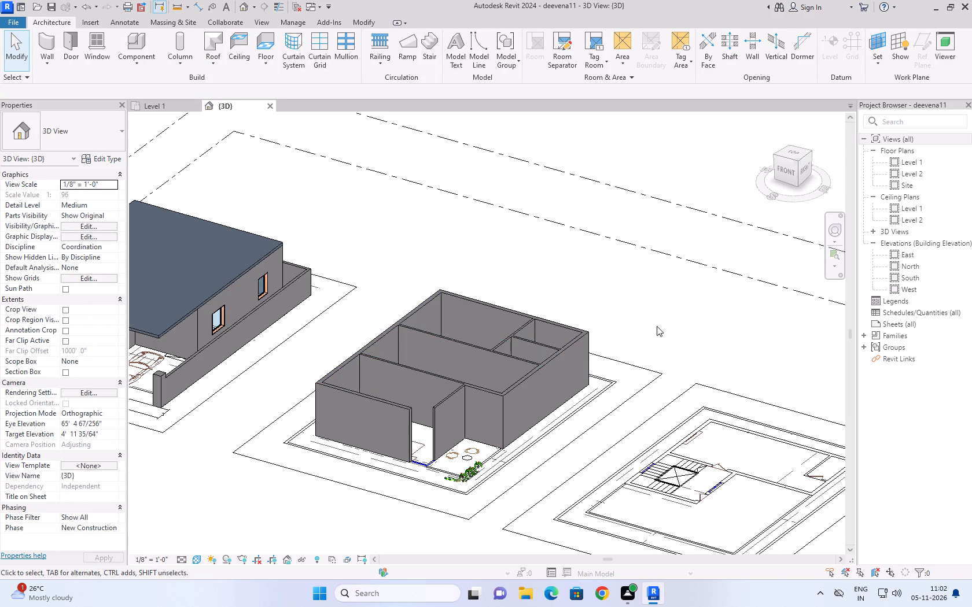
click(479, 307)
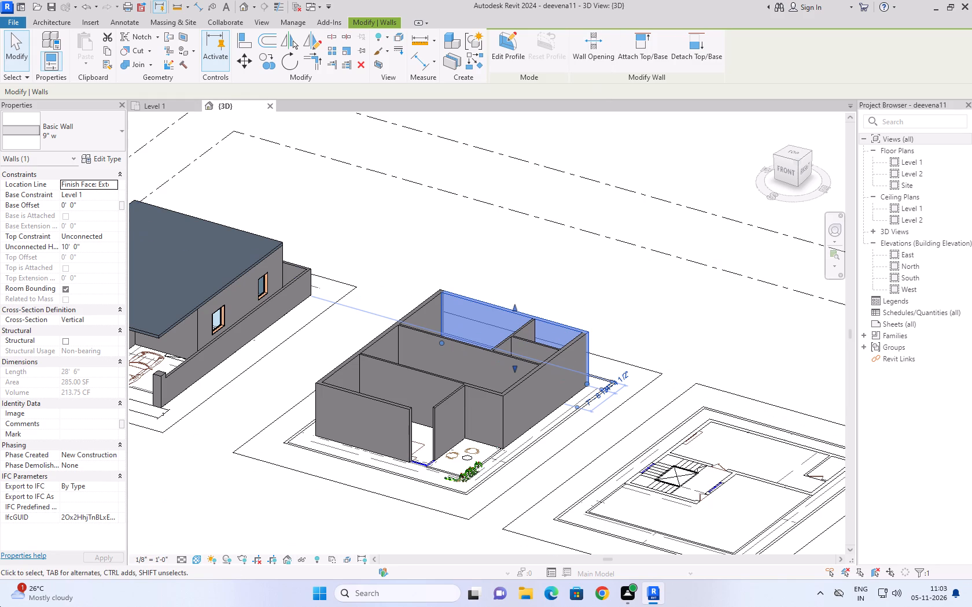
click(403, 243)
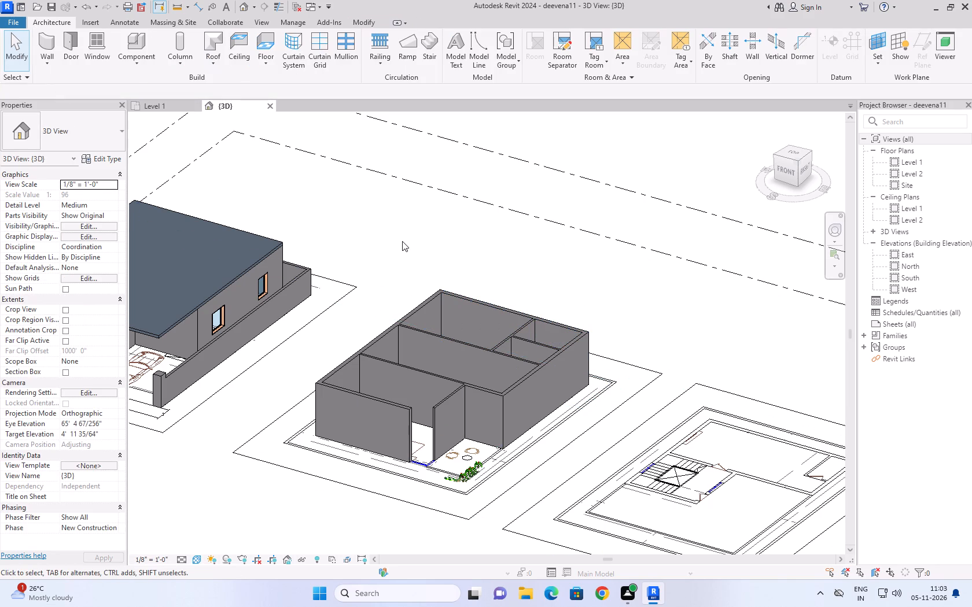
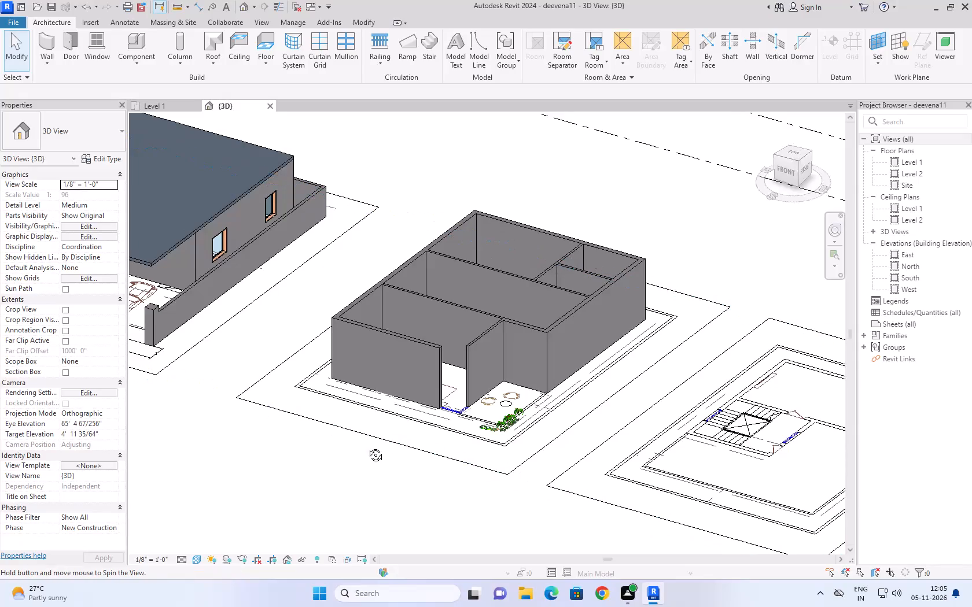
Examine the first floor's 9" w rear exterior wall and its properties in the 3D view.
scroll(404, 447, down, 2)
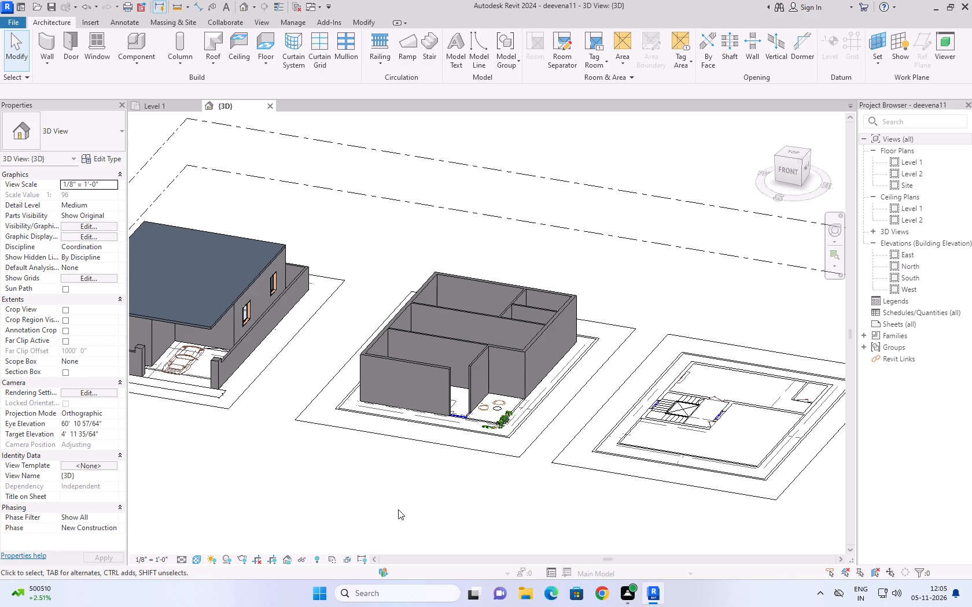
click(489, 284)
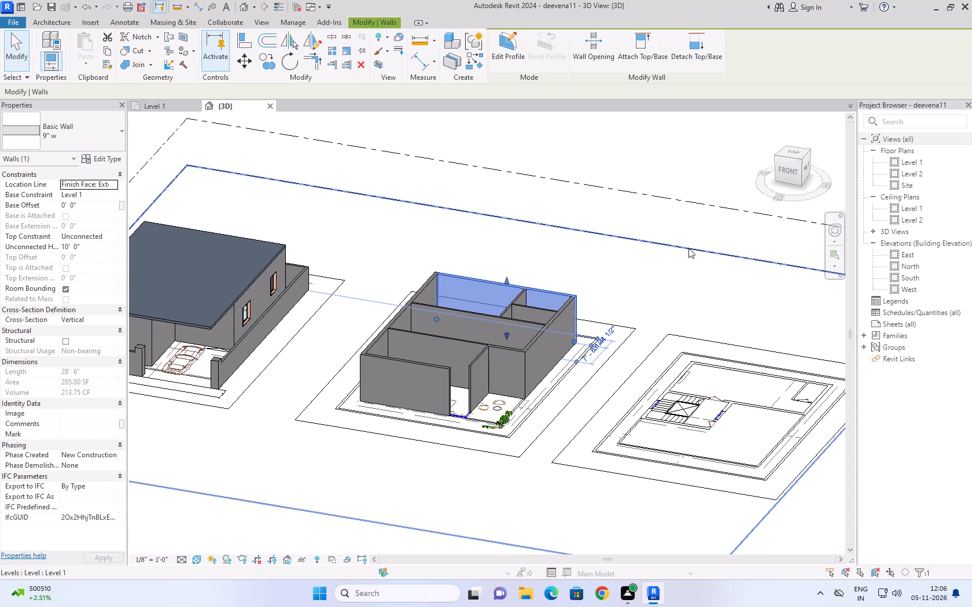
click(447, 243)
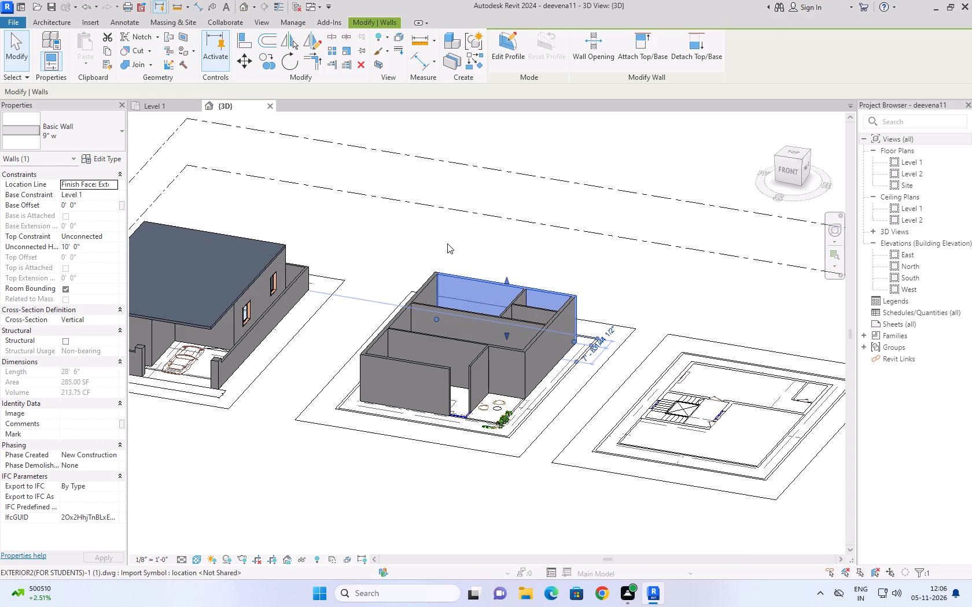
click(429, 282)
click(441, 254)
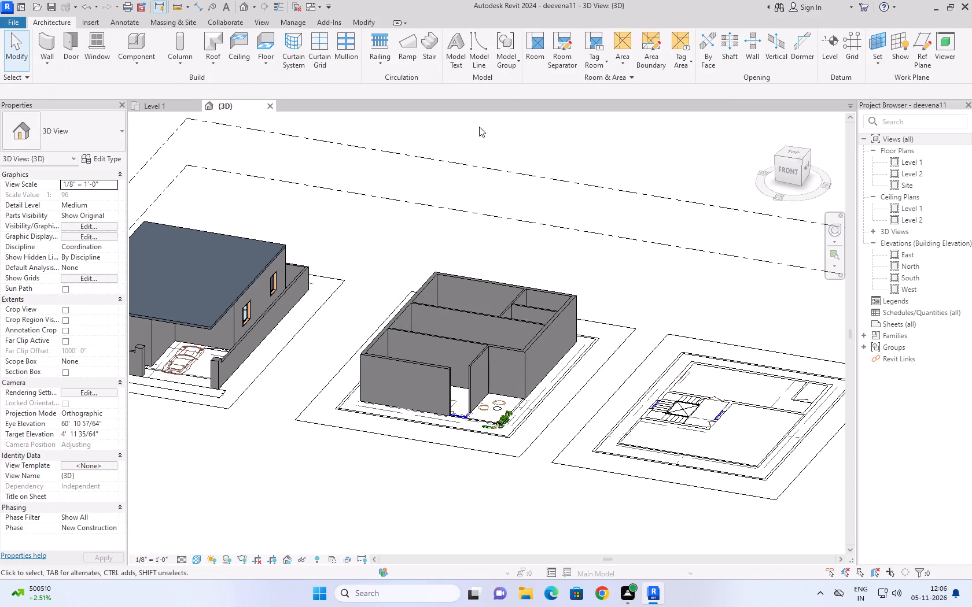
scroll(403, 259, up, 3)
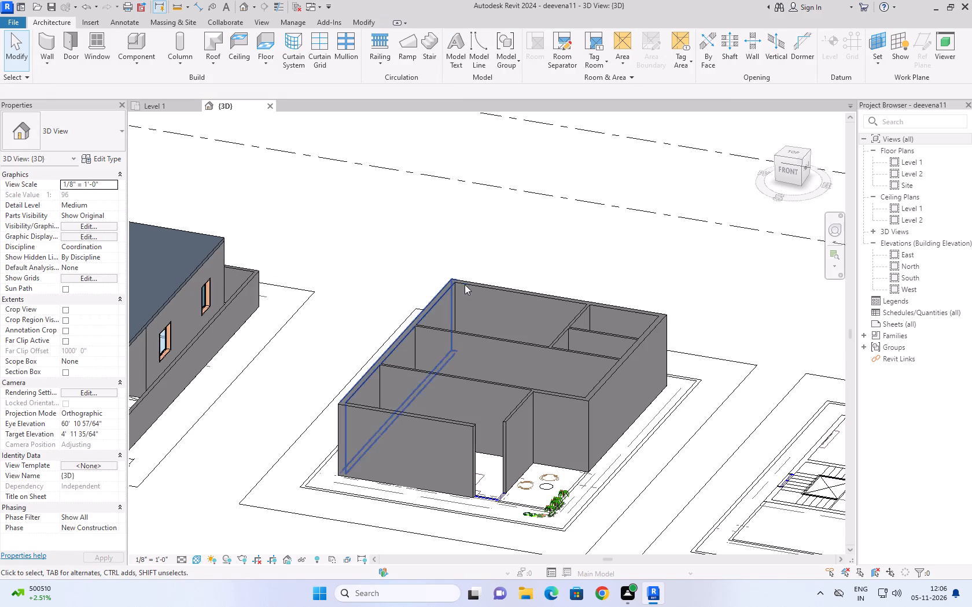
click(465, 284)
scroll(567, 274, up, 1)
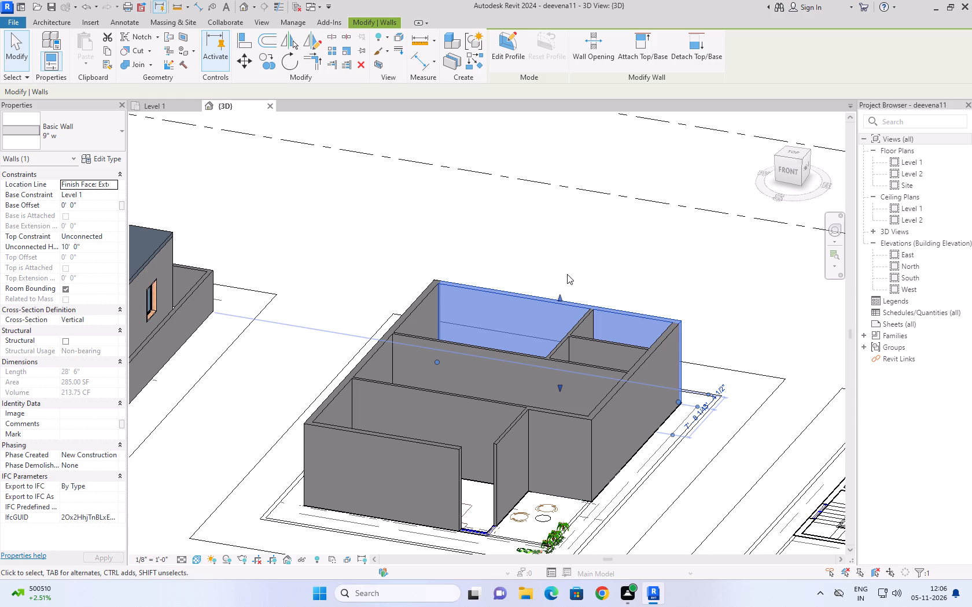
drag(68, 14, 42, 59)
scroll(509, 228, down, 5)
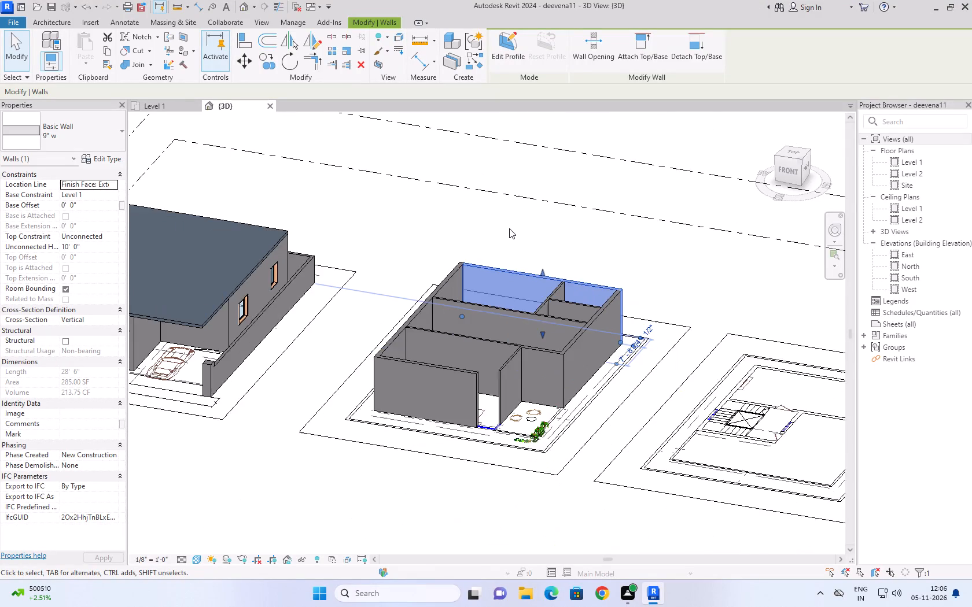
scroll(513, 228, up, 2)
click(544, 238)
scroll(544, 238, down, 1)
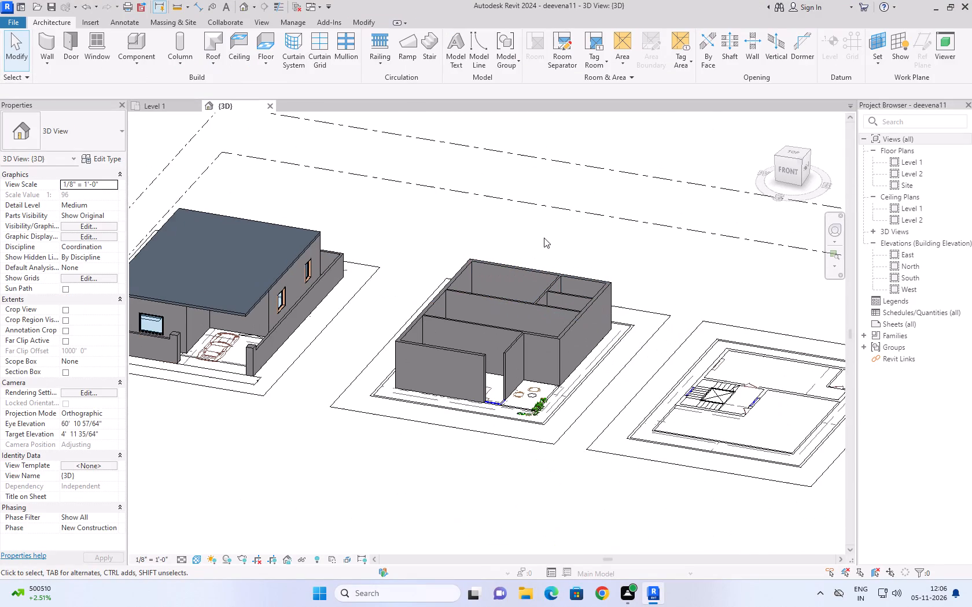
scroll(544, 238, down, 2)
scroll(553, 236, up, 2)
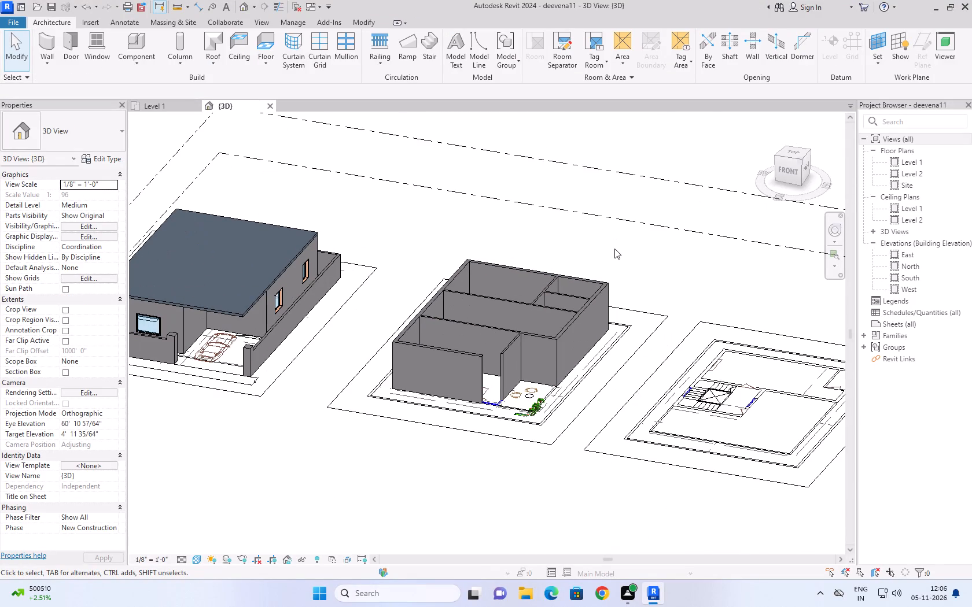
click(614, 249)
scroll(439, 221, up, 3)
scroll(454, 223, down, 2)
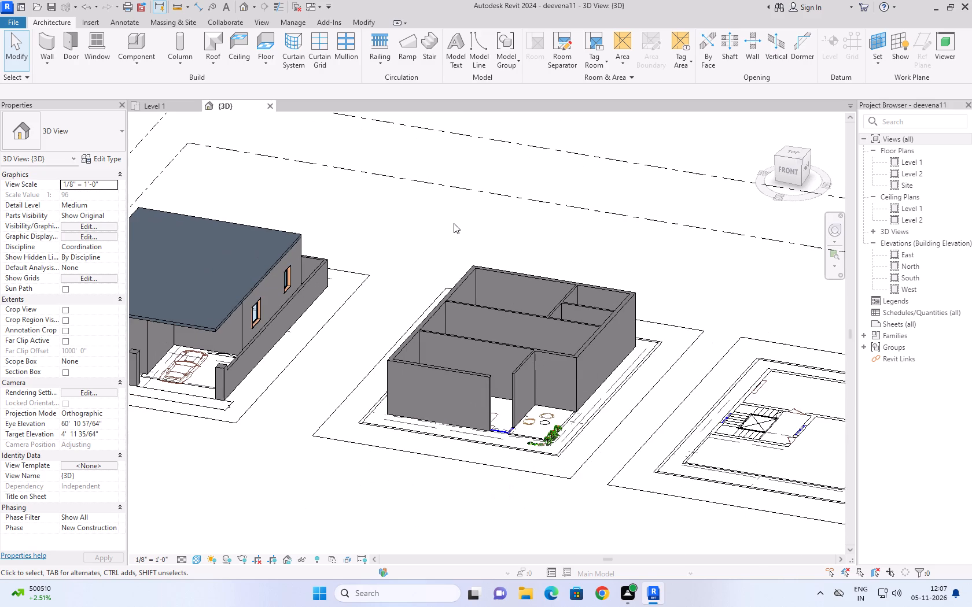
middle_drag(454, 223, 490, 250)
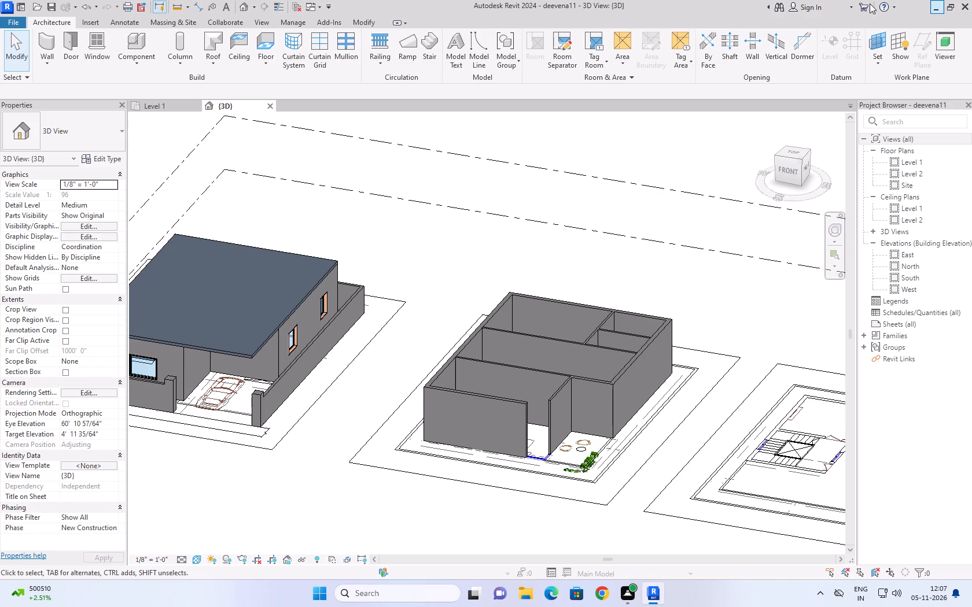
Save the project.
key(Return)
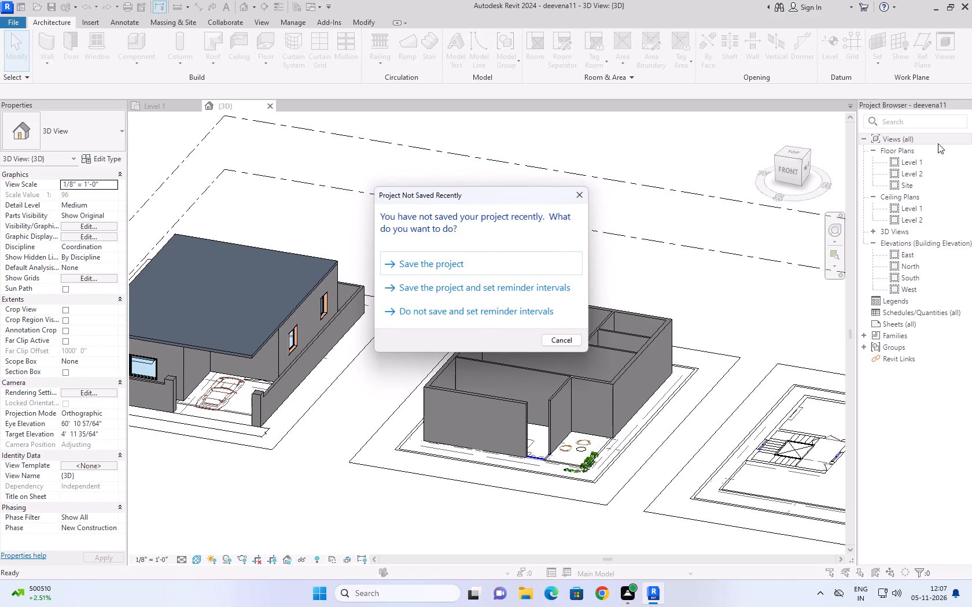
click(452, 269)
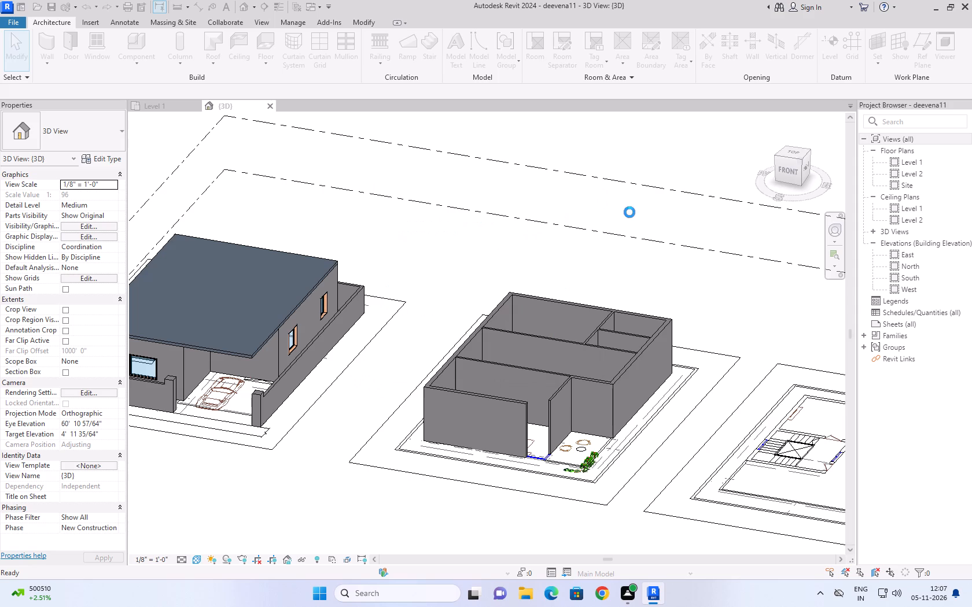
Start a chain of 4.5" w walls in the open area before the first-floor plan: 17' 0" toward the house, then 27' 0" parallel to its front.
scroll(547, 317, down, 1)
middle_drag(549, 312, 530, 284)
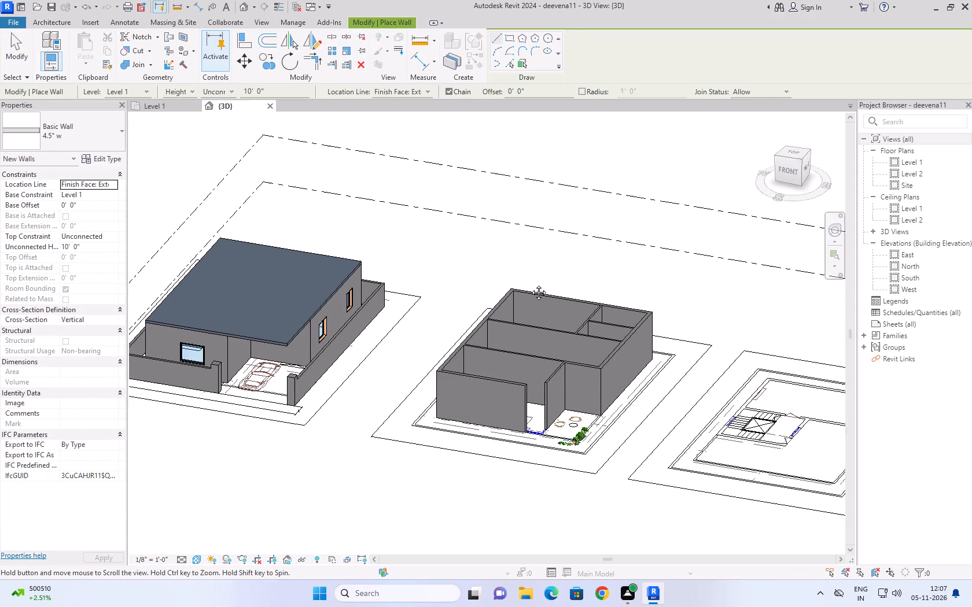
middle_drag(530, 284, 416, 212)
middle_drag(350, 495, 375, 461)
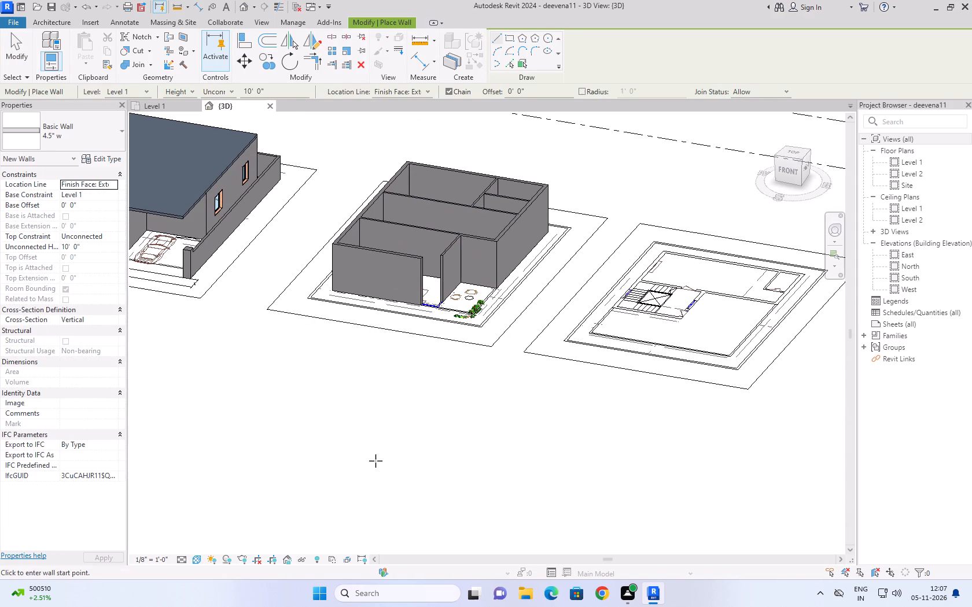
click(318, 430)
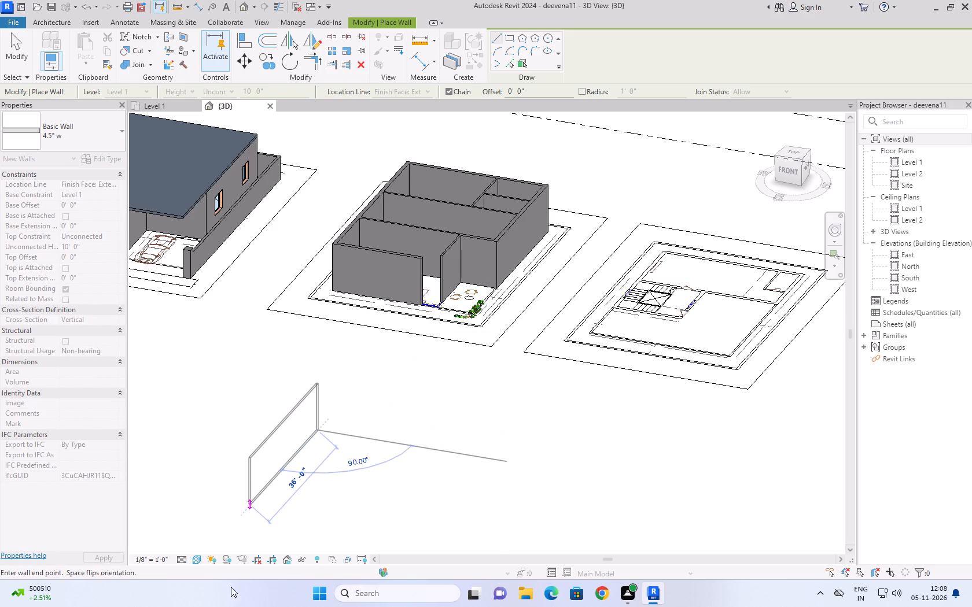
scroll(111, 450, up, 5)
scroll(403, 395, up, 5)
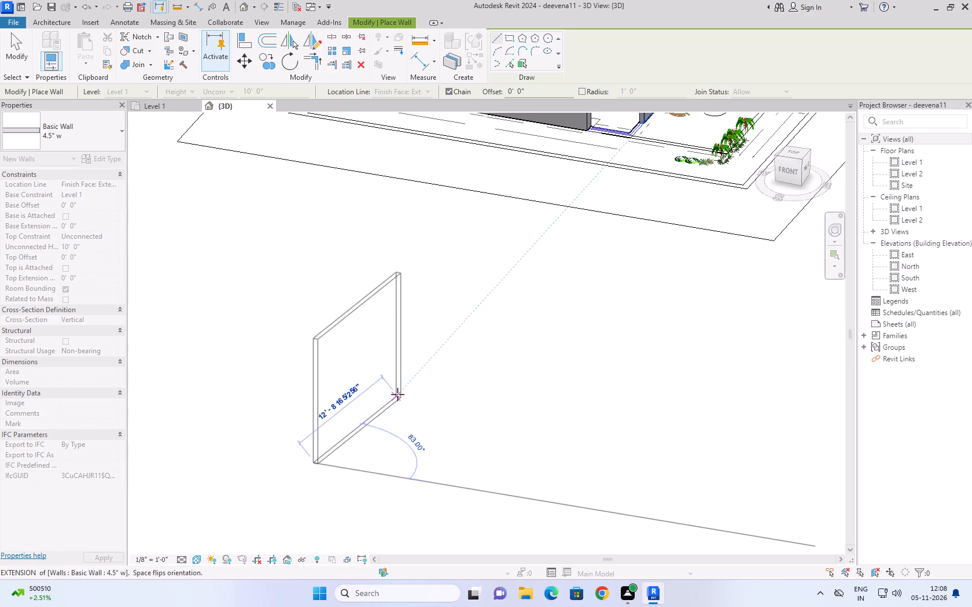
middle_drag(382, 393, 349, 414)
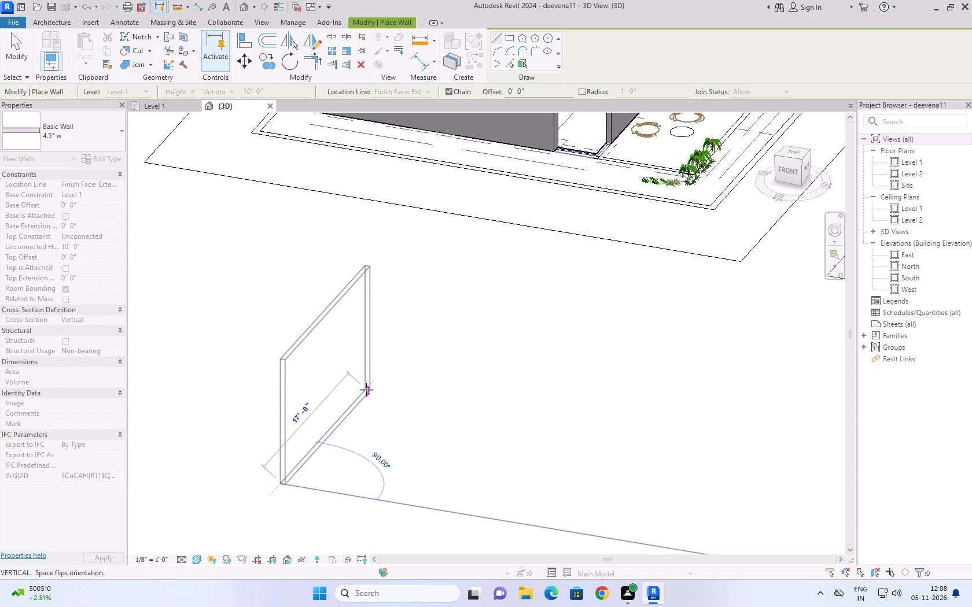
click(366, 390)
scroll(421, 397, down, 3)
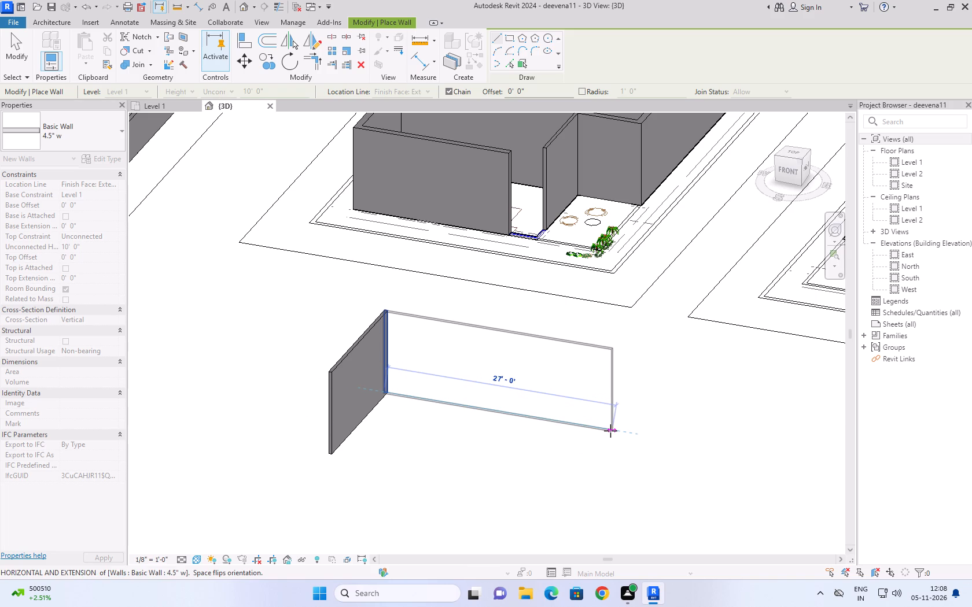
click(610, 431)
Continue the chain with a 17' 0" wall at 90° away from the house, ending level with the first wall's start.
scroll(641, 420, down, 2)
middle_drag(641, 420, 436, 404)
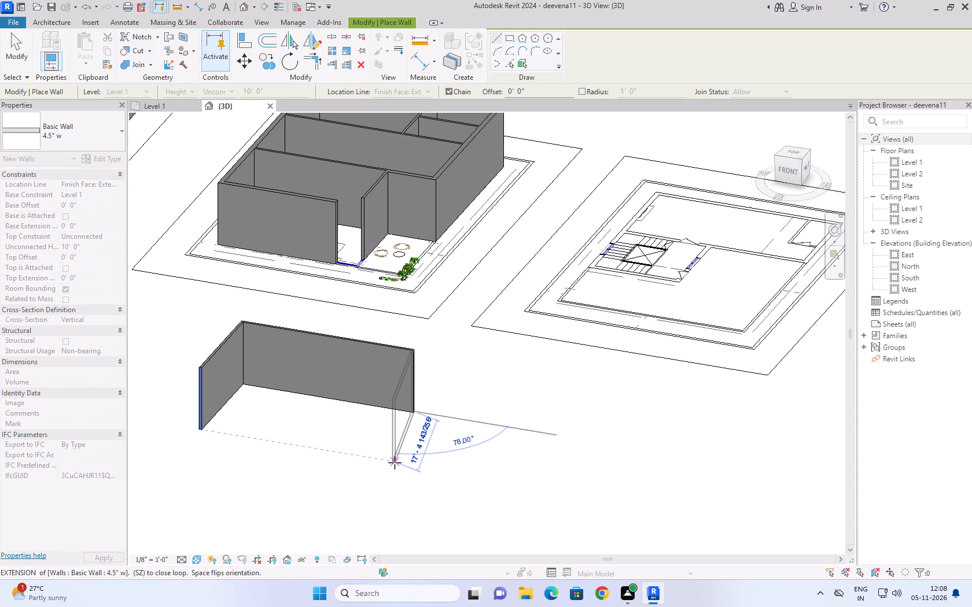
scroll(369, 480, up, 5)
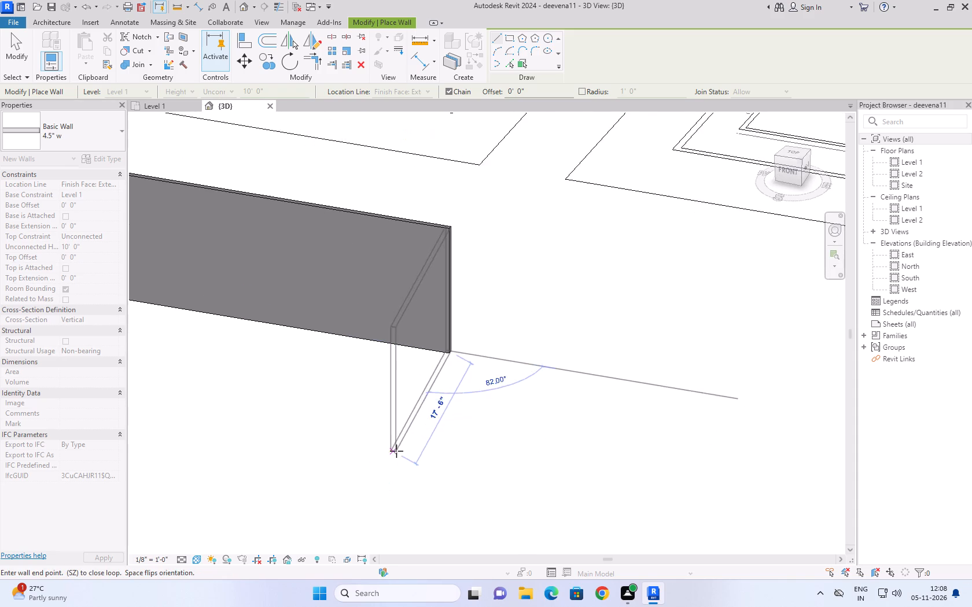
scroll(402, 446, down, 3)
scroll(402, 446, up, 2)
middle_drag(402, 446, 464, 462)
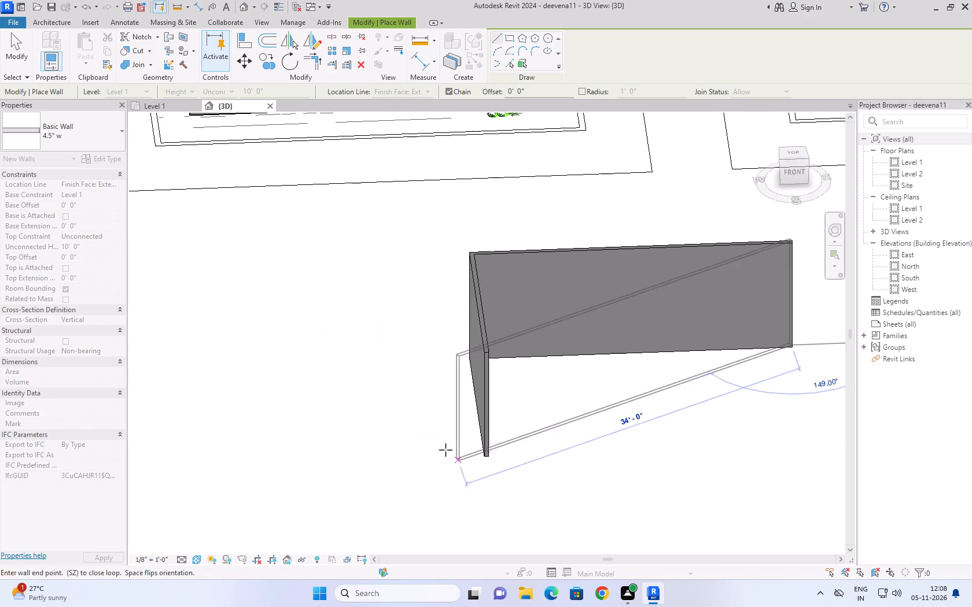
scroll(424, 445, down, 3)
scroll(705, 454, up, 2)
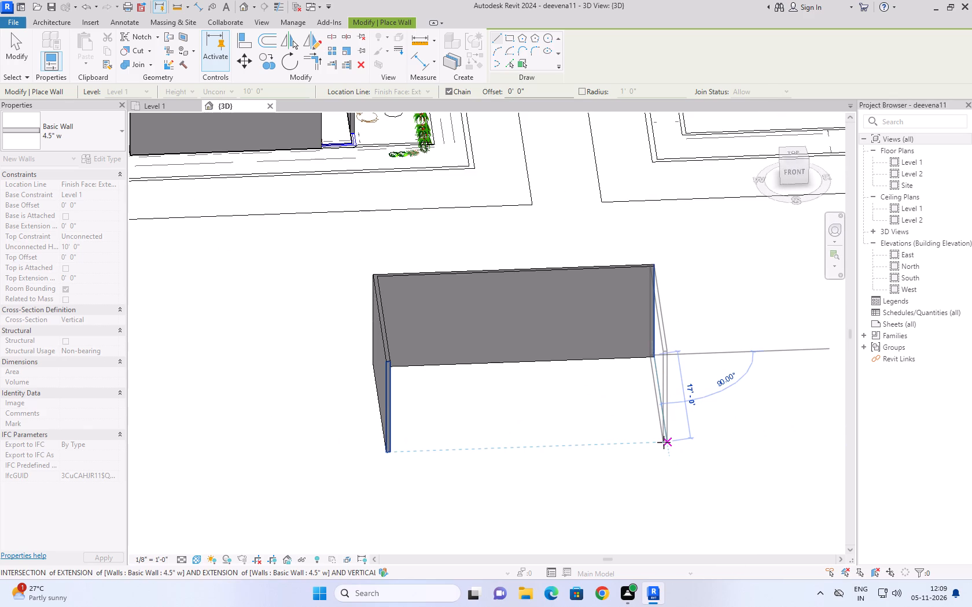
click(664, 442)
Add a 23' 0" wall extending sideways away from the three-sided enclosure, followed by a perpendicular 23' 0" wall away from the house.
middle_drag(743, 414, 658, 421)
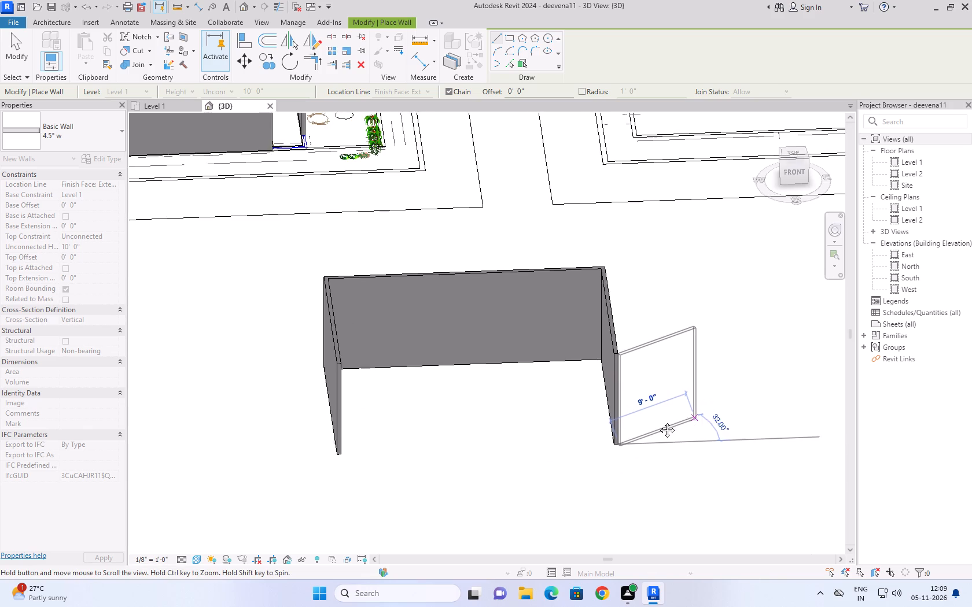
middle_drag(658, 421, 532, 424)
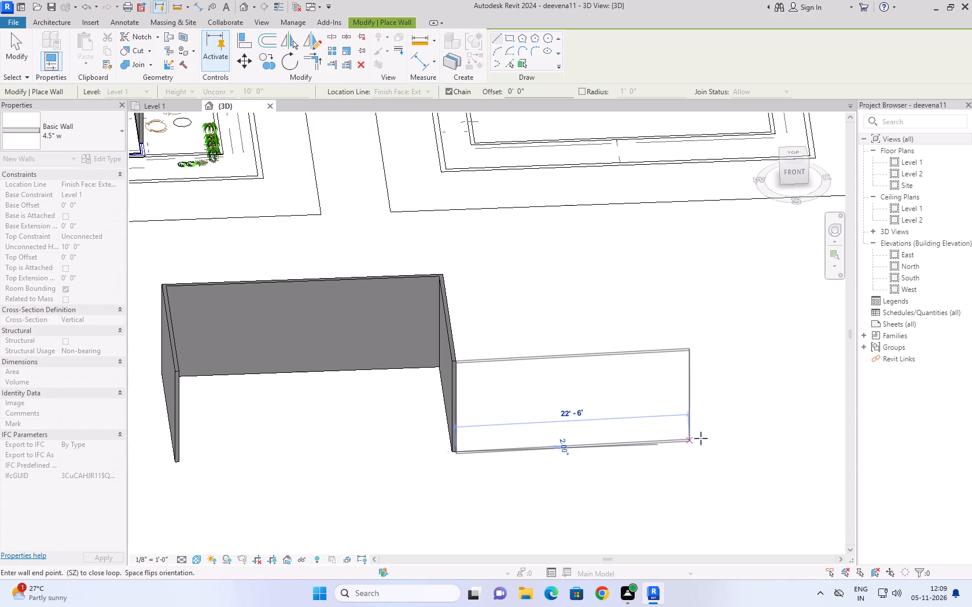
middle_drag(699, 439, 595, 441)
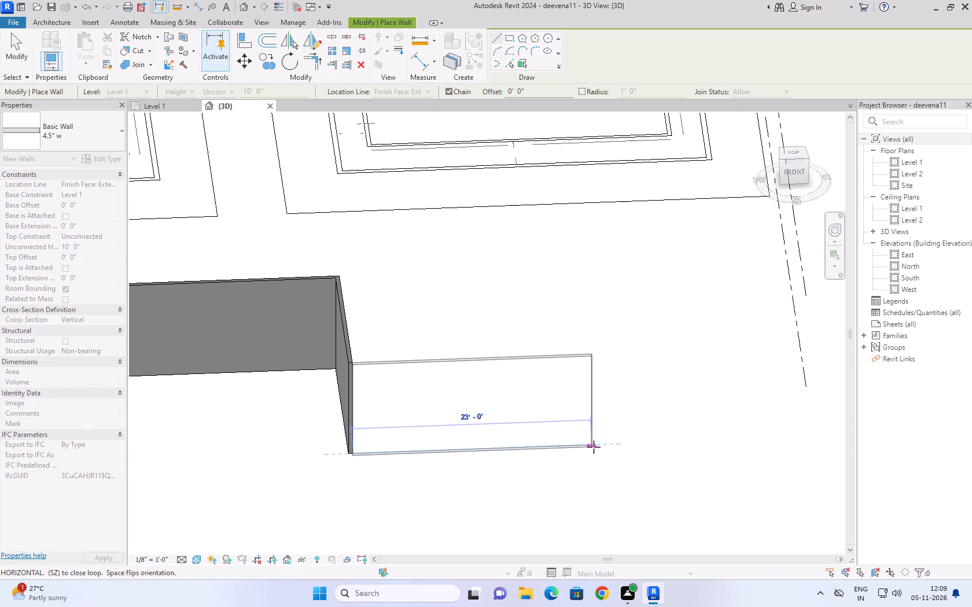
click(594, 447)
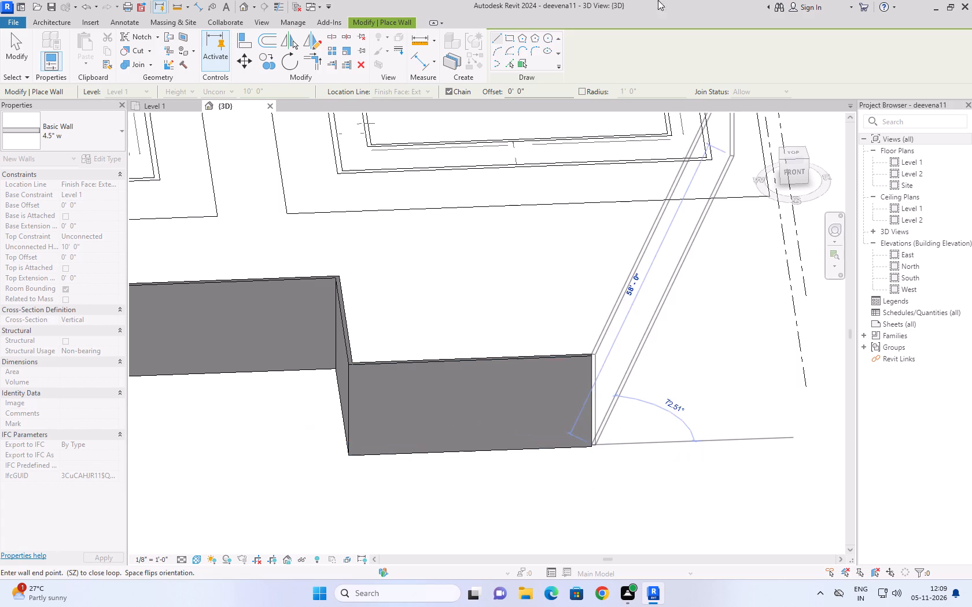
scroll(624, 318, down, 6)
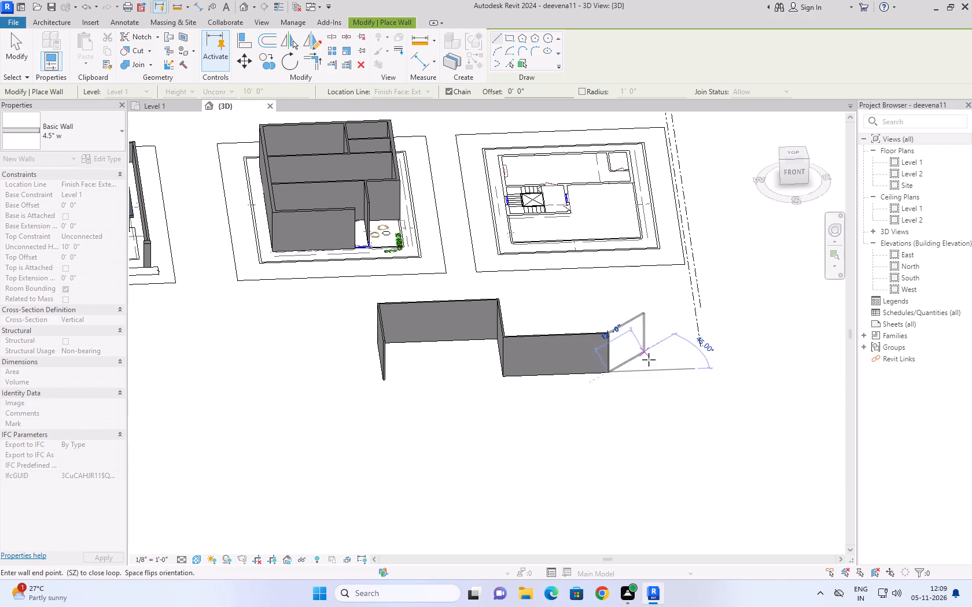
scroll(615, 419, up, 4)
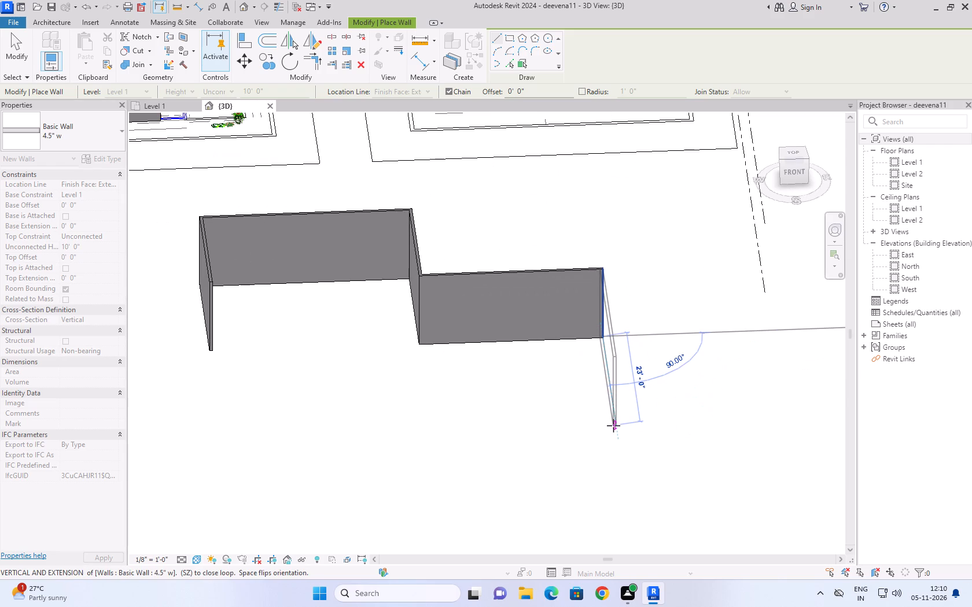
click(613, 425)
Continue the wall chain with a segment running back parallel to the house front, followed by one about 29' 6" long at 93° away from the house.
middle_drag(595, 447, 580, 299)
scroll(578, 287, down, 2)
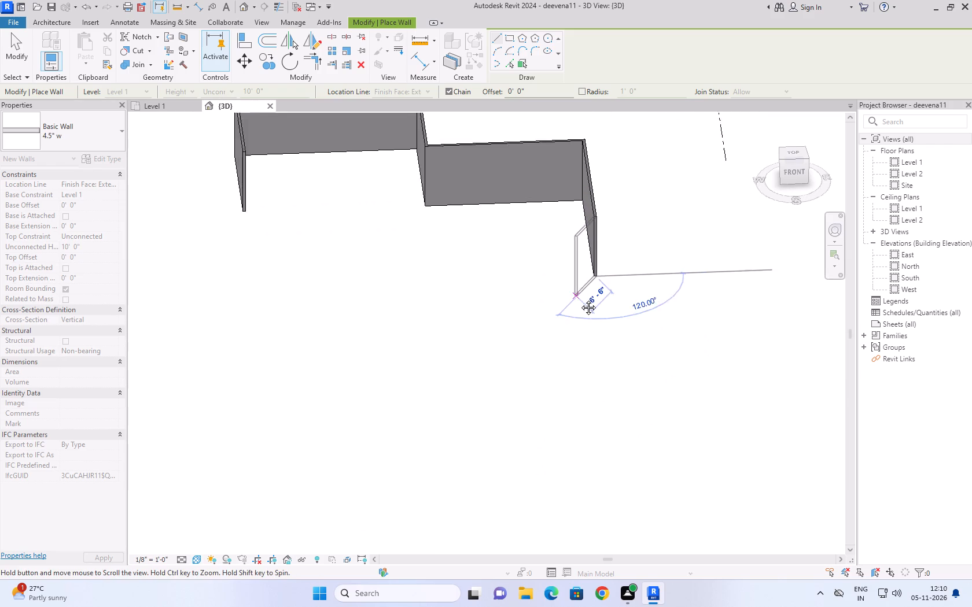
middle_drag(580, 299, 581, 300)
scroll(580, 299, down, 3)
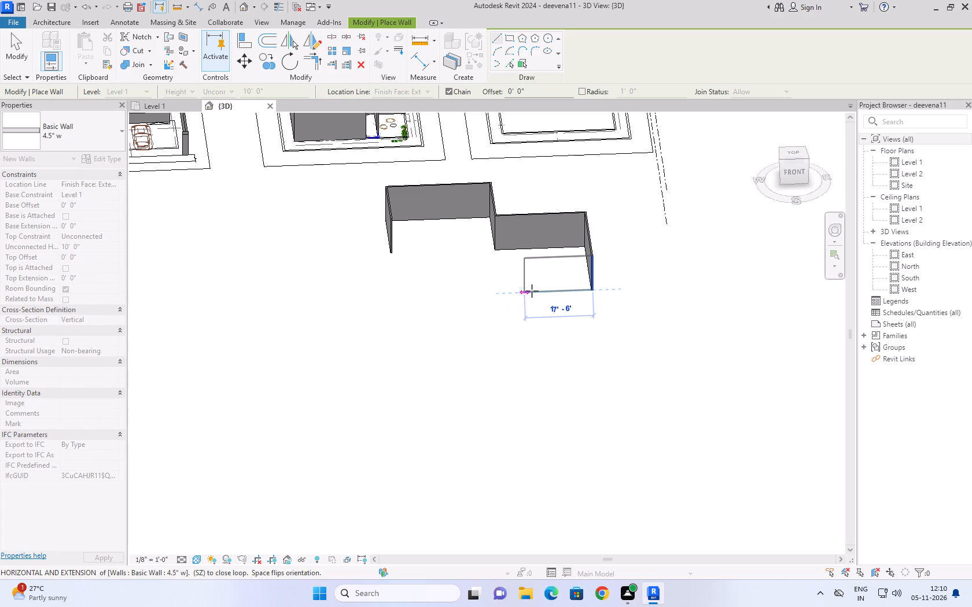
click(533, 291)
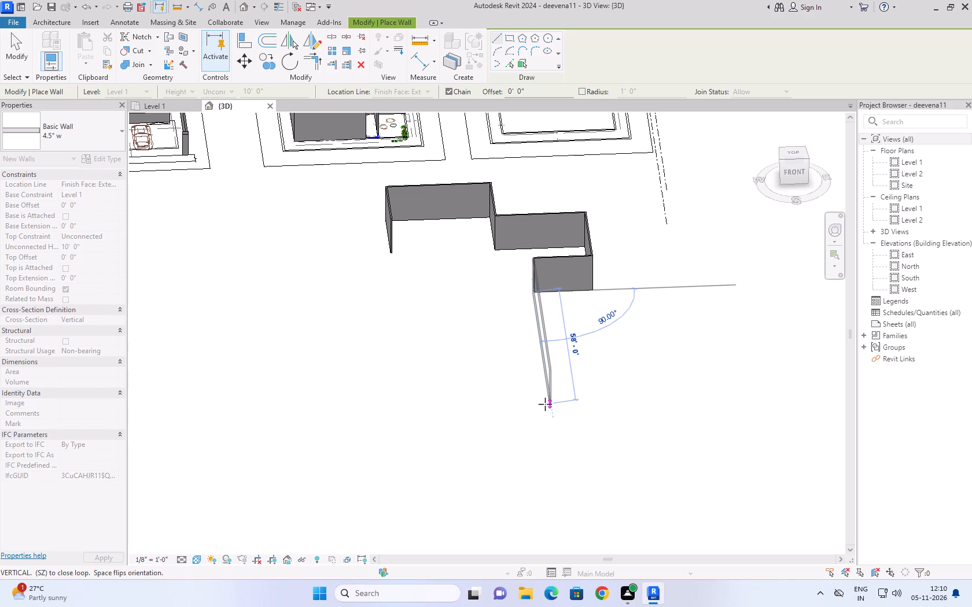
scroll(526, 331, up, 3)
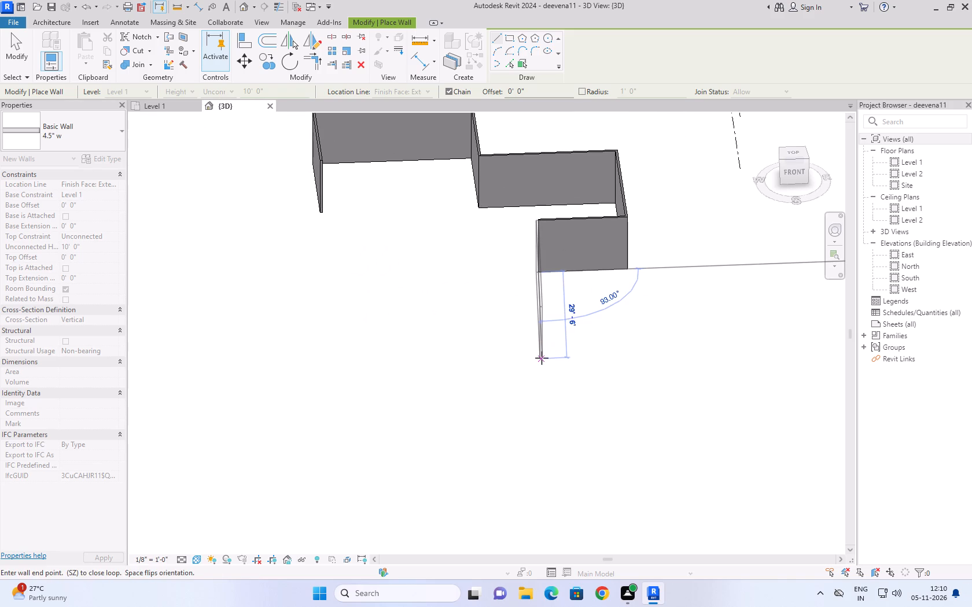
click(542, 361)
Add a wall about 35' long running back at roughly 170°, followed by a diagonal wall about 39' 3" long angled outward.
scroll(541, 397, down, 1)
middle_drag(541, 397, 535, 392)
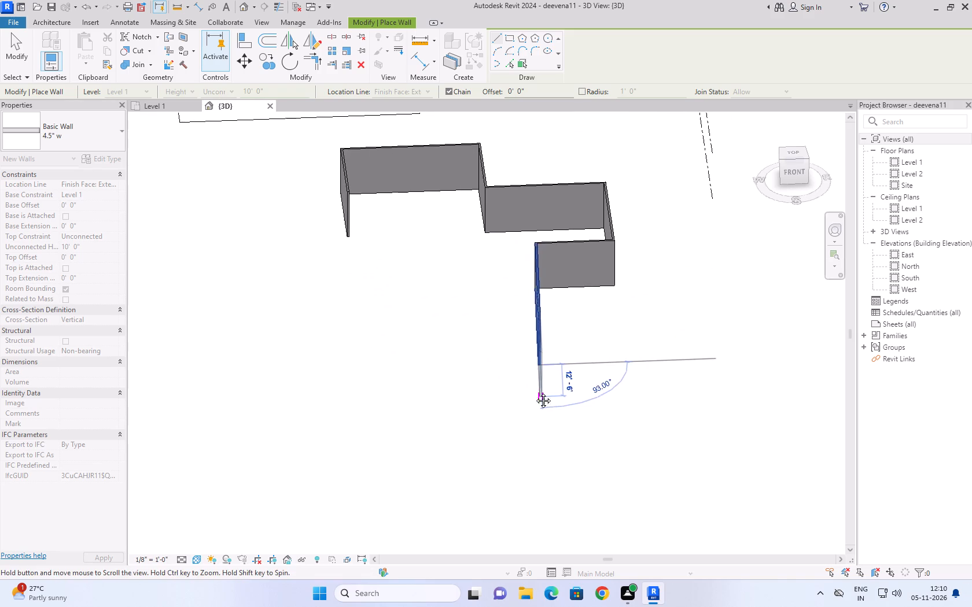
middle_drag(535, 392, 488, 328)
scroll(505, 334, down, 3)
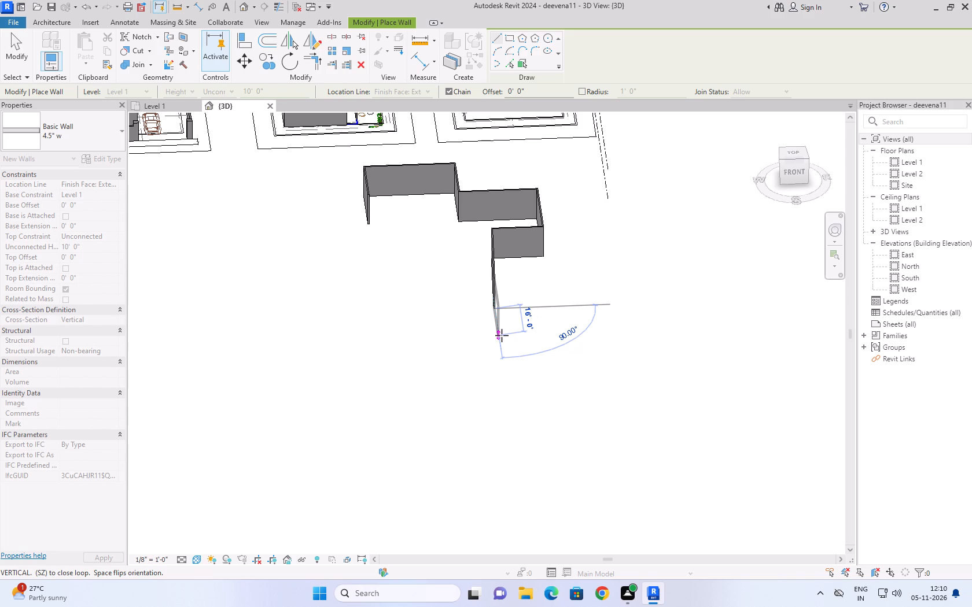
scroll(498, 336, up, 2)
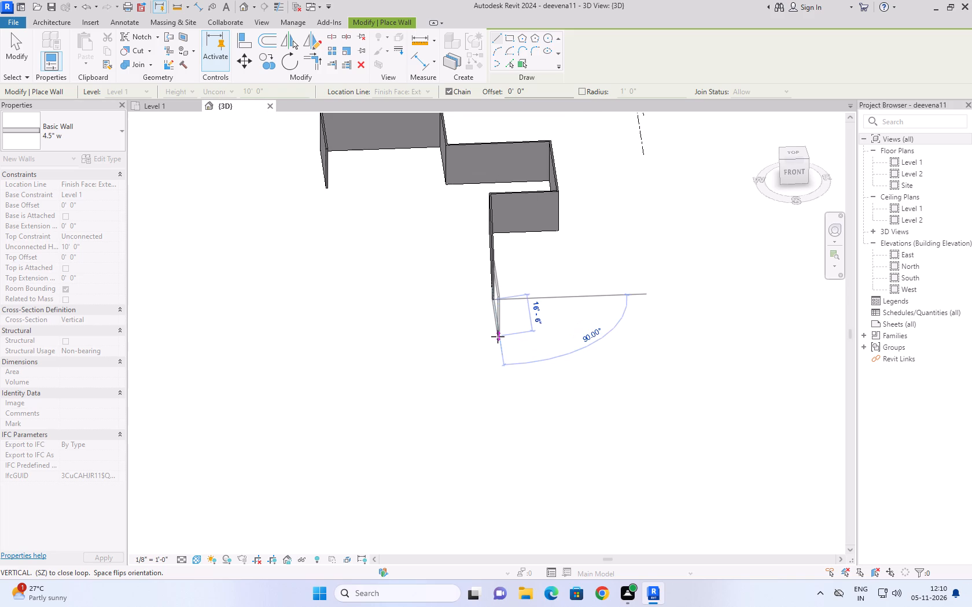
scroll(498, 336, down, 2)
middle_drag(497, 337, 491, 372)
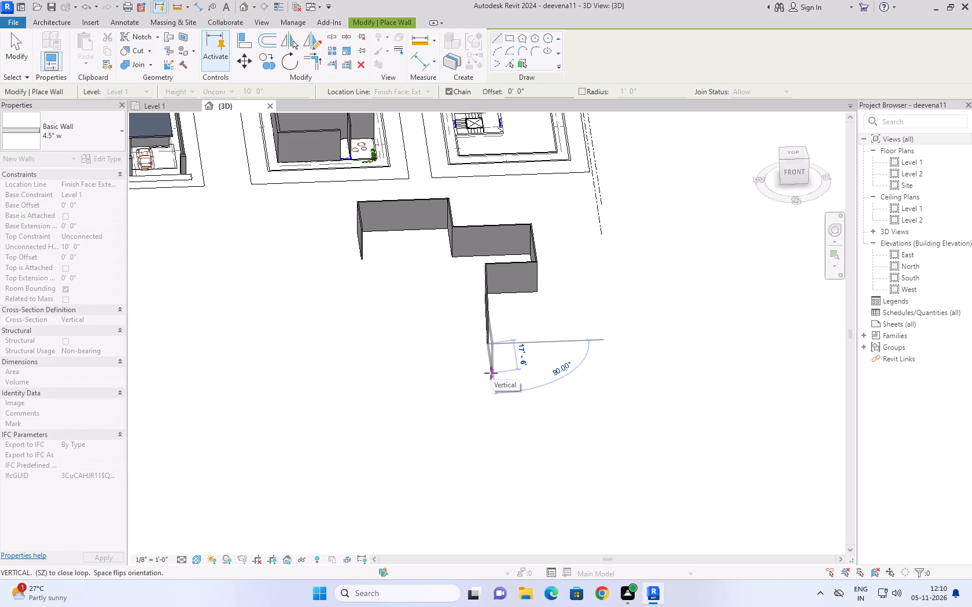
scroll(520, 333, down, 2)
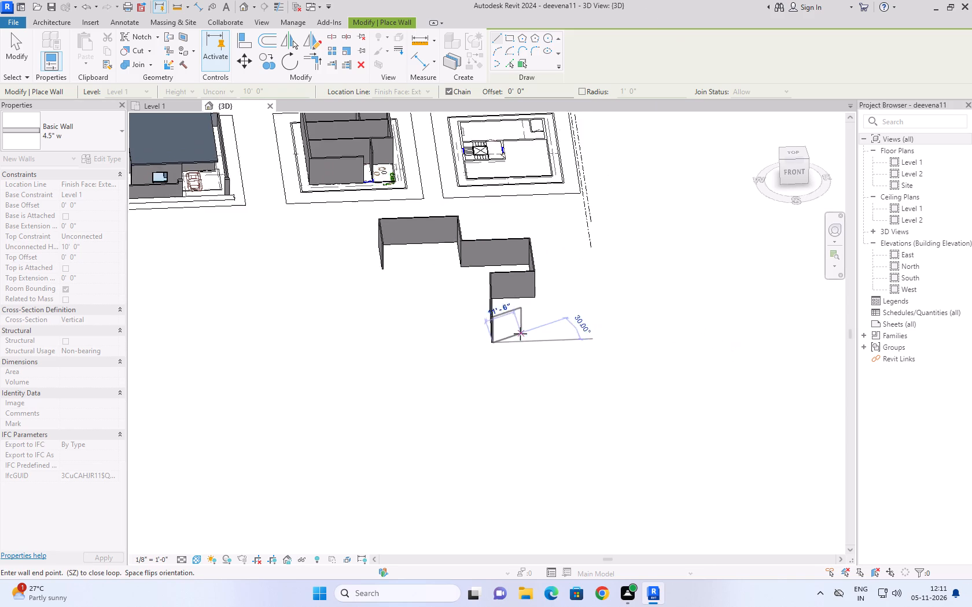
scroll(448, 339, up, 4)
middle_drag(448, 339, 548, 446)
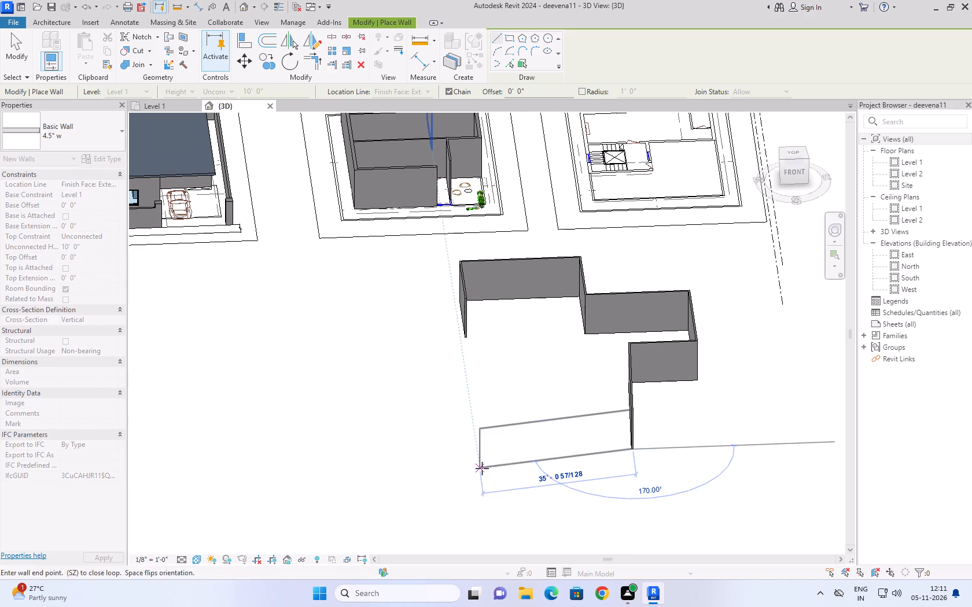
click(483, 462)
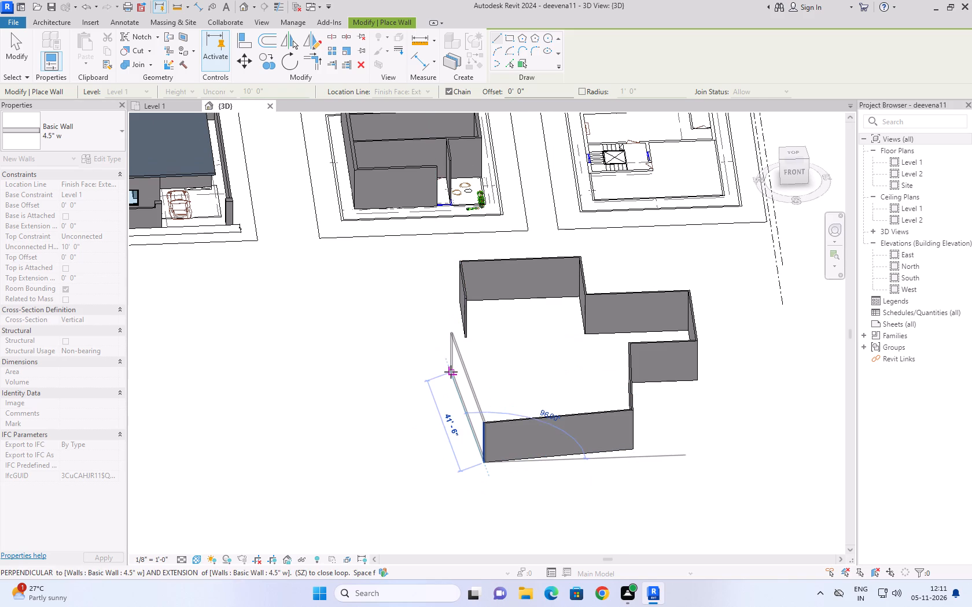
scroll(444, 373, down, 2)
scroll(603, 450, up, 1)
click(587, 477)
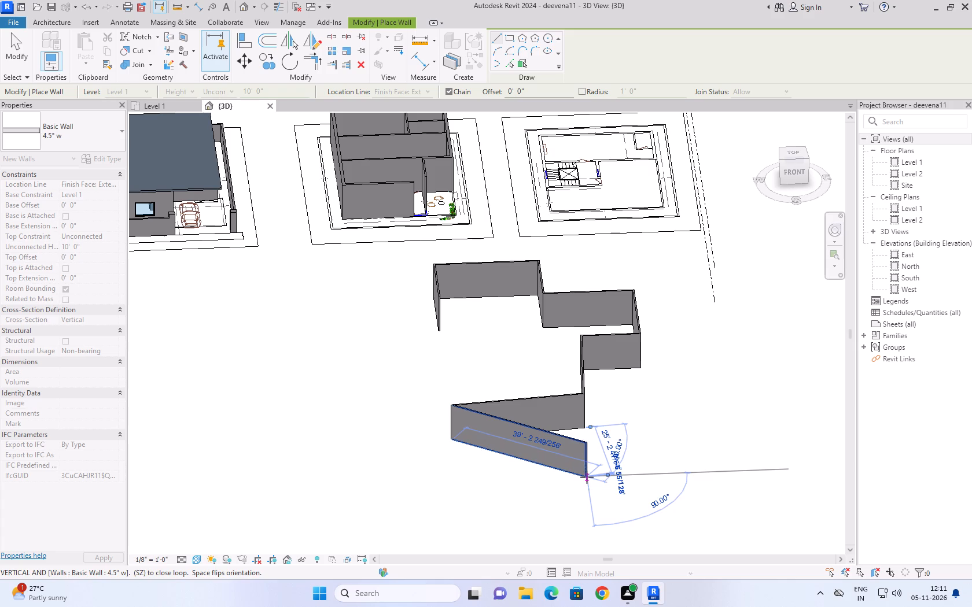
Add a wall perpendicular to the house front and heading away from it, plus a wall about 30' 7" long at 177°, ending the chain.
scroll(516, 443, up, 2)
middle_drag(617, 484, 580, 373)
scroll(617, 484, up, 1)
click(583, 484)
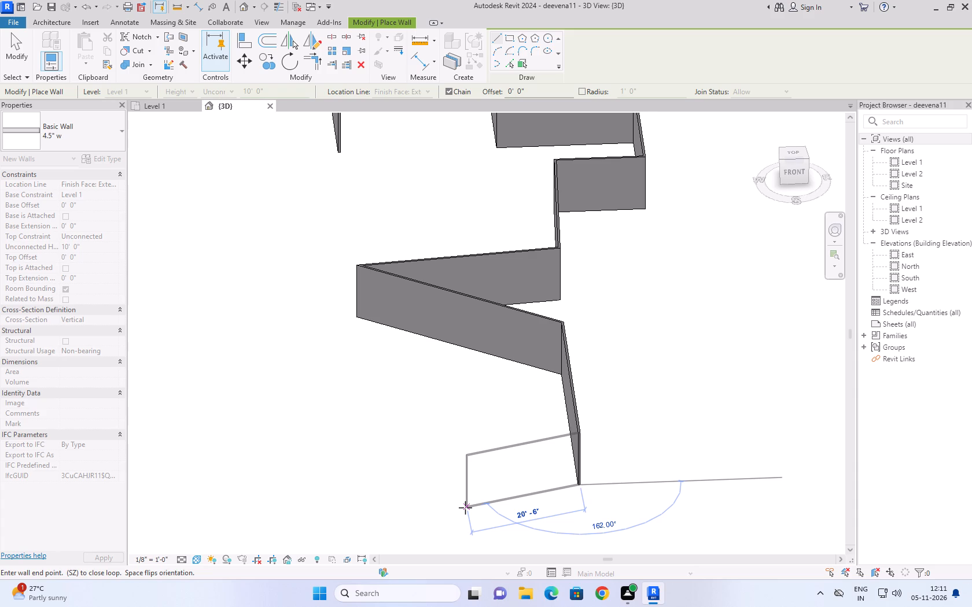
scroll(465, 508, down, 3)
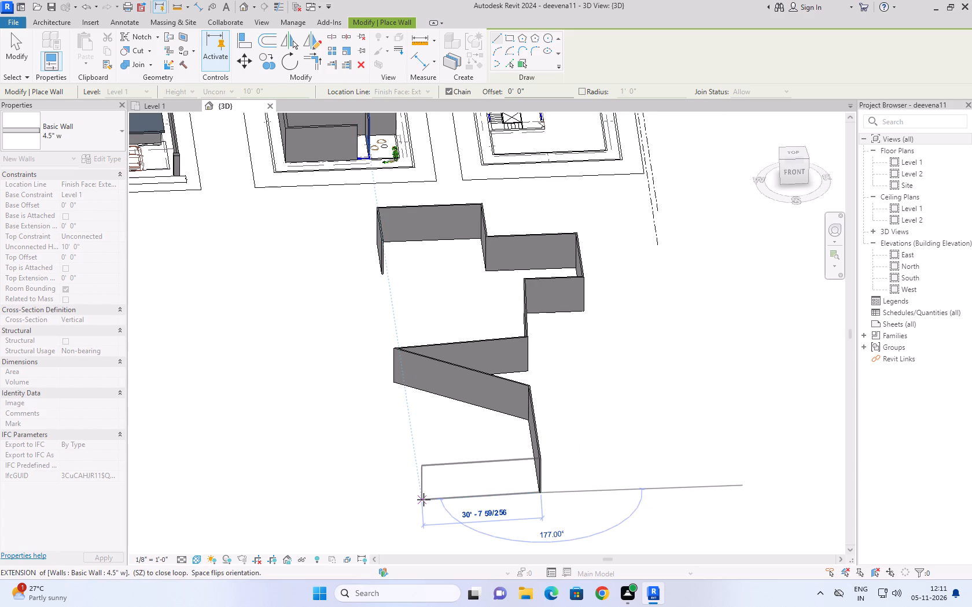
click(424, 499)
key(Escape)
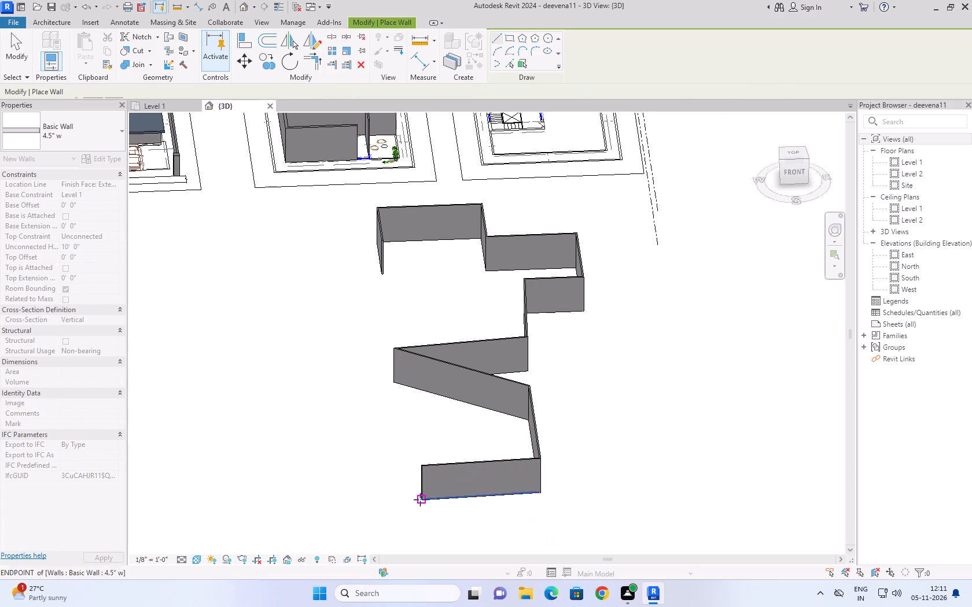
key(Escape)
Delete all the chained 4.5" w walls drawn in the open area before the plans.
scroll(462, 199, up, 5)
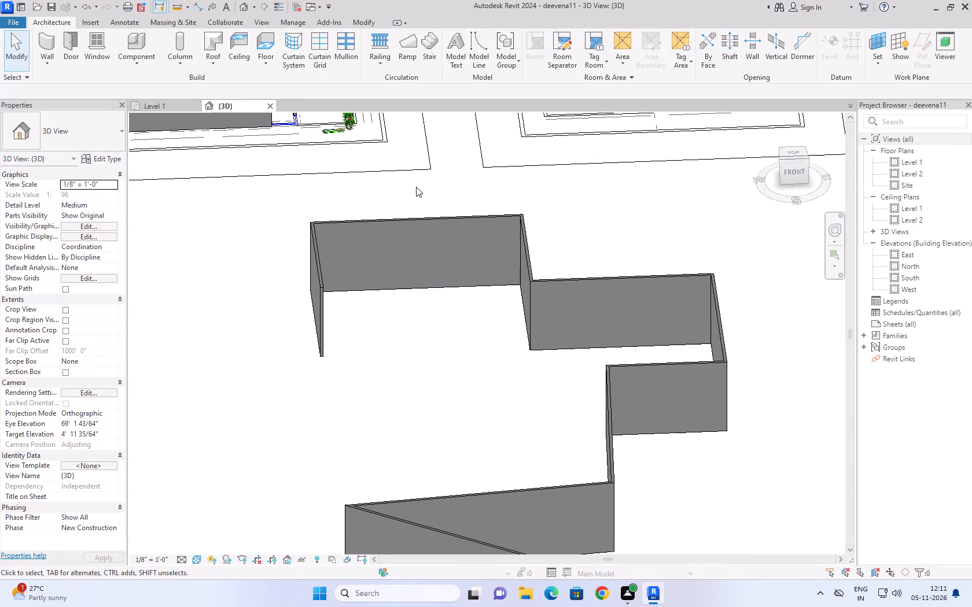
drag(574, 200, 271, 350)
key(Delete)
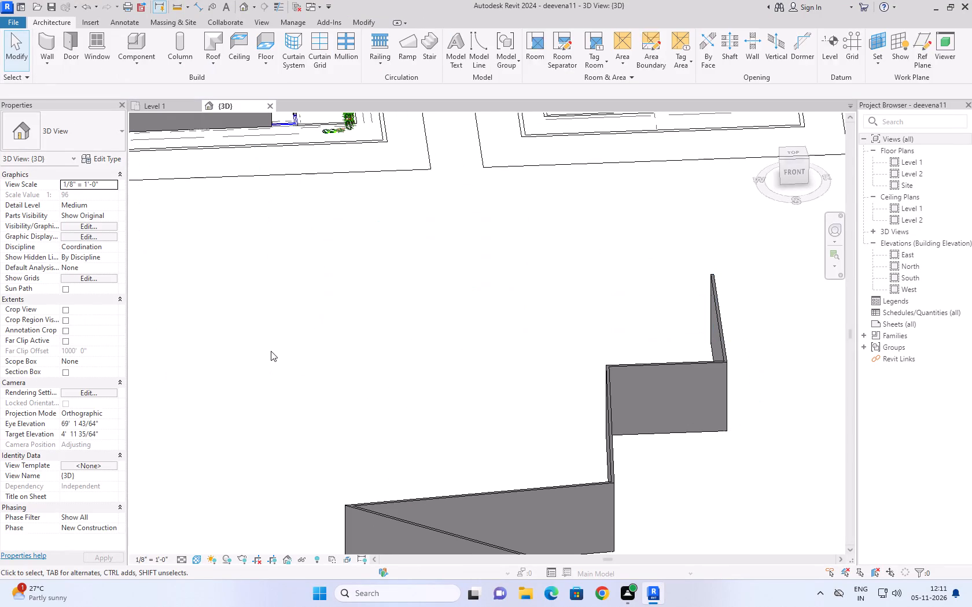
scroll(310, 319, down, 4)
drag(569, 283, 299, 519)
key(Delete)
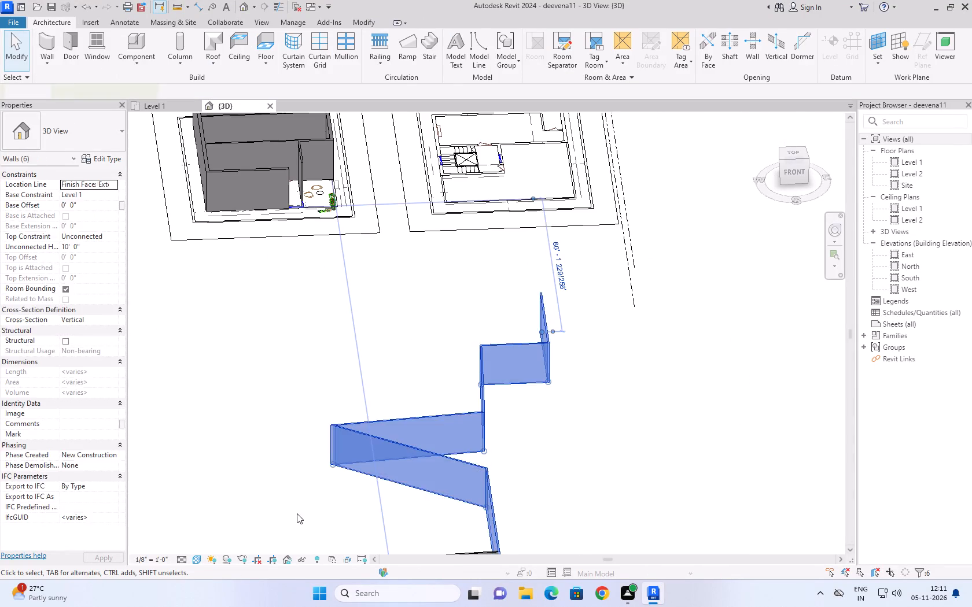
scroll(417, 352, down, 4)
scroll(425, 543, up, 5)
drag(548, 357, 316, 471)
key(Delete)
key(Delete)
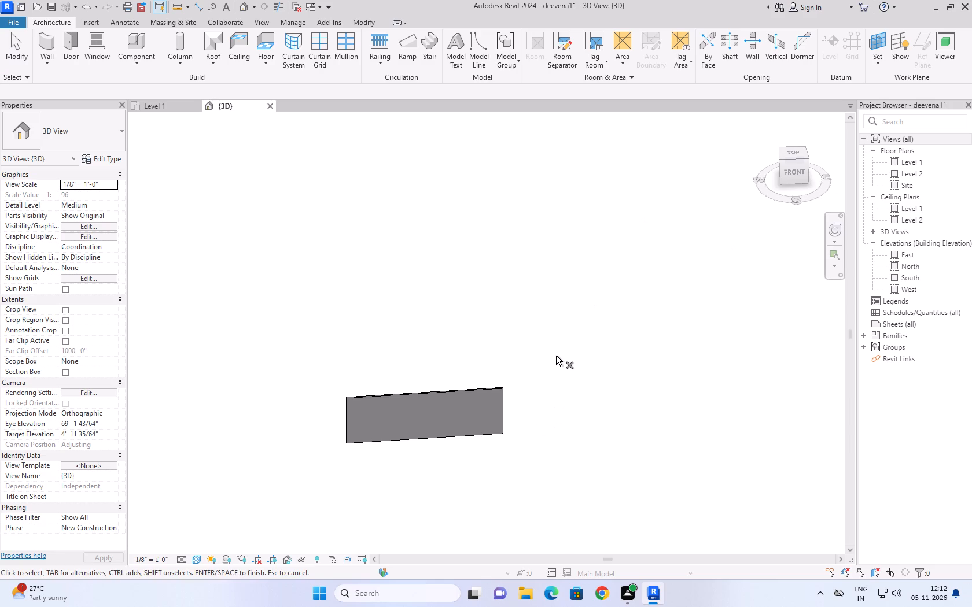
drag(556, 356, 324, 479)
key(Delete)
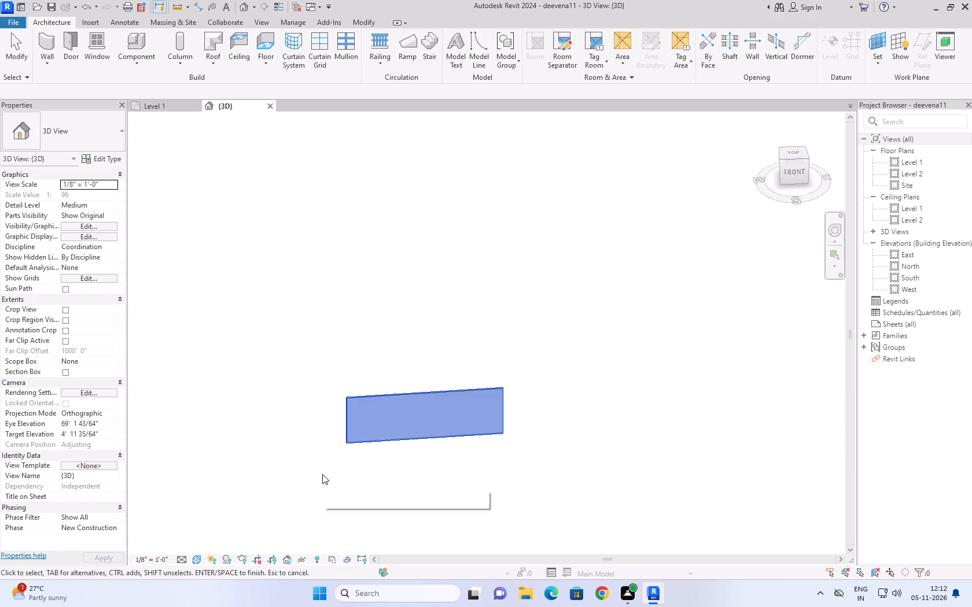
Examine the roofed house, the first-floor walls and the remaining floor plan from the front, right and above.
scroll(467, 391, down, 10)
scroll(388, 236, up, 9)
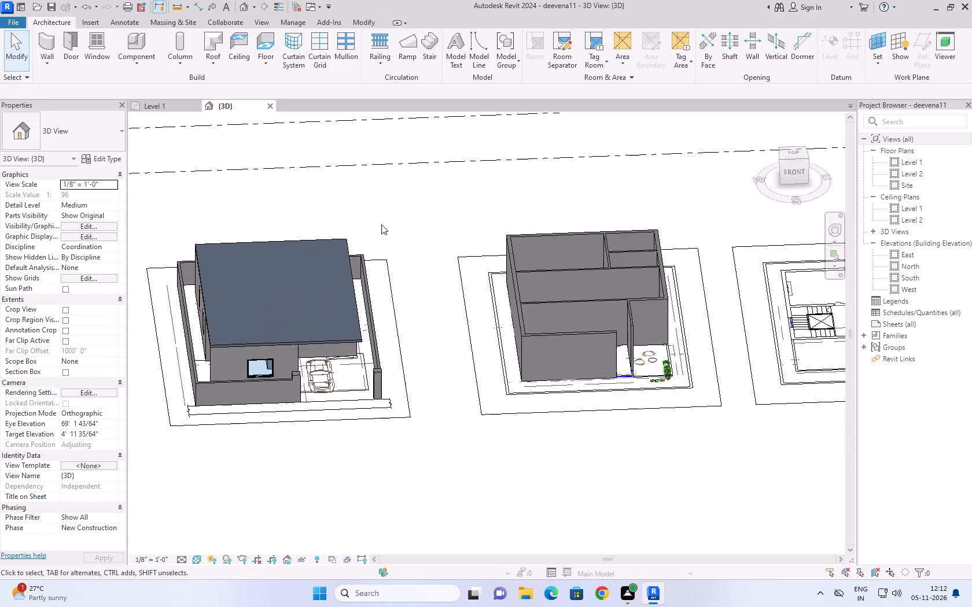
scroll(381, 224, up, 2)
middle_drag(375, 228, 332, 254)
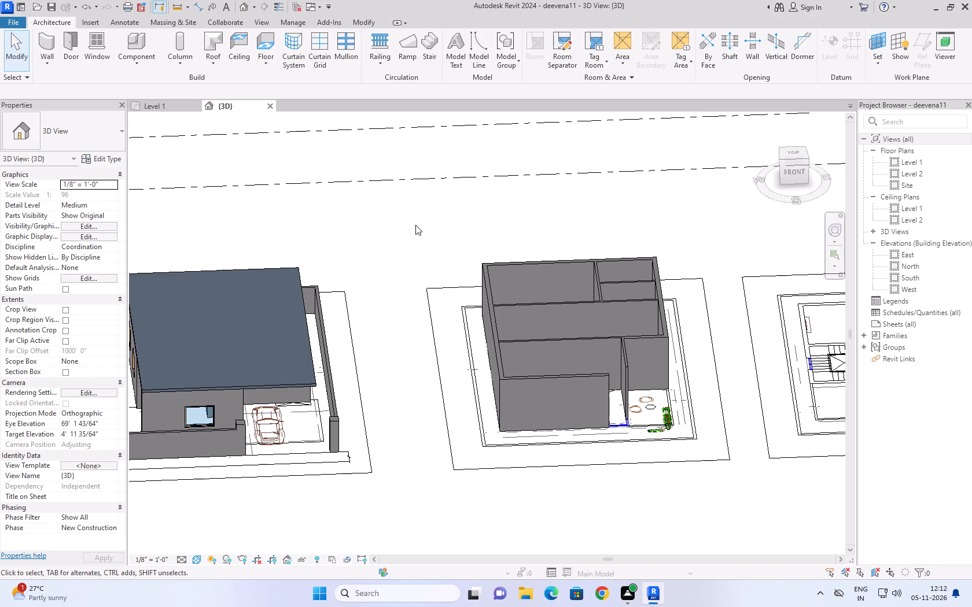
scroll(482, 180, down, 4)
shift+middle_drag(577, 341, 442, 302)
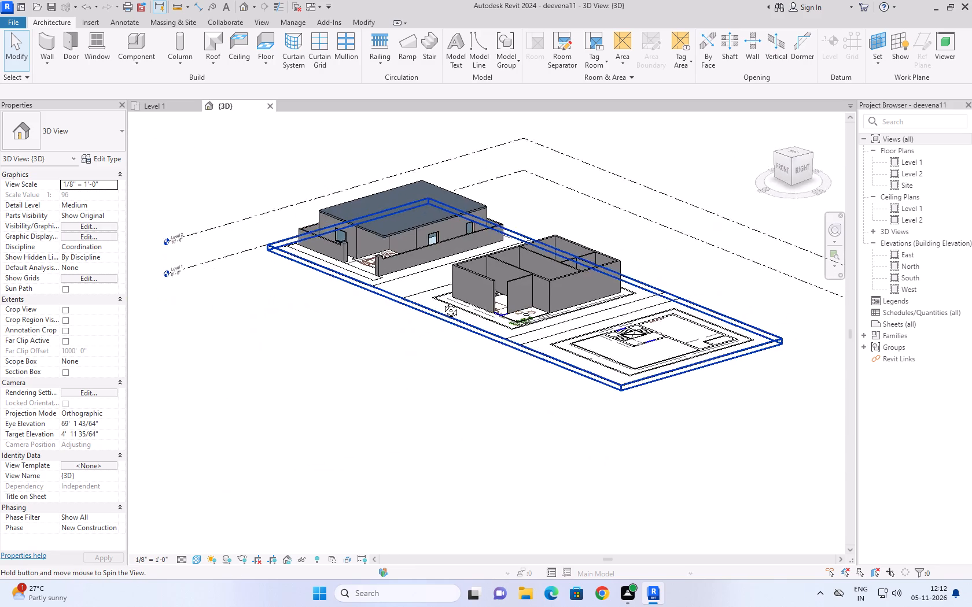
shift+middle_drag(442, 302, 456, 298)
scroll(456, 299, up, 1)
scroll(505, 183, up, 5)
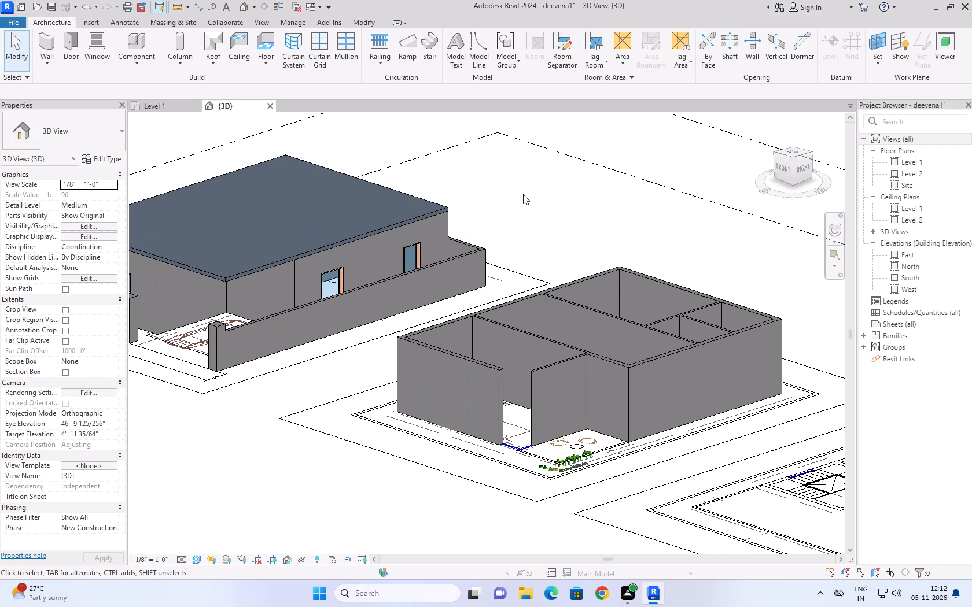
scroll(516, 214, down, 3)
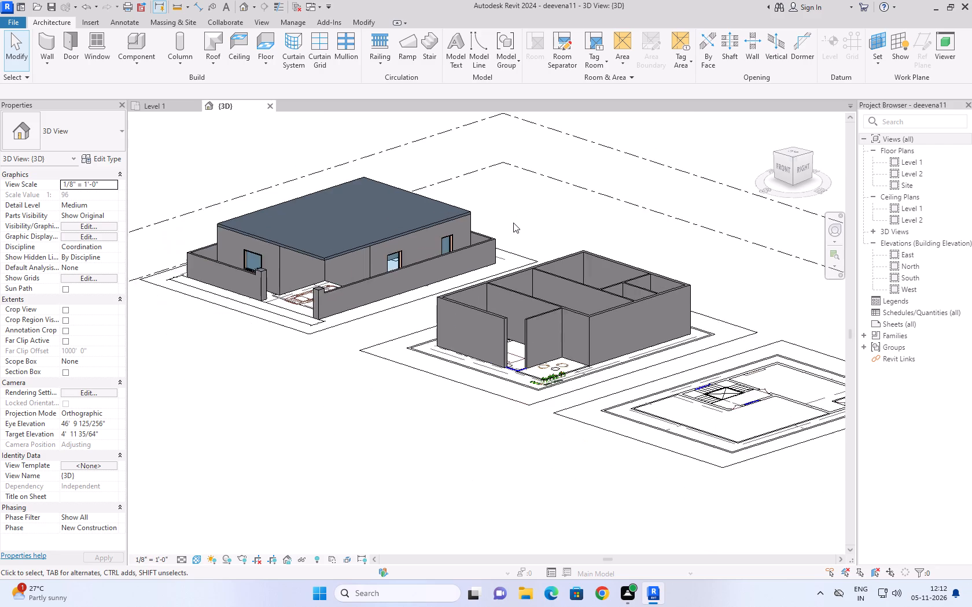
scroll(513, 223, up, 2)
middle_drag(513, 223, 690, 283)
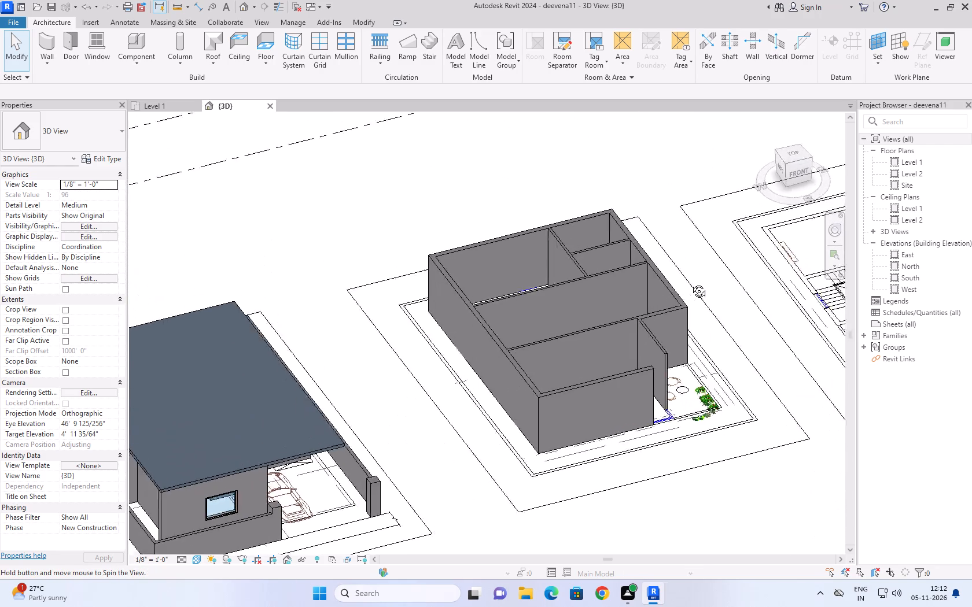
middle_drag(690, 283, 429, 398)
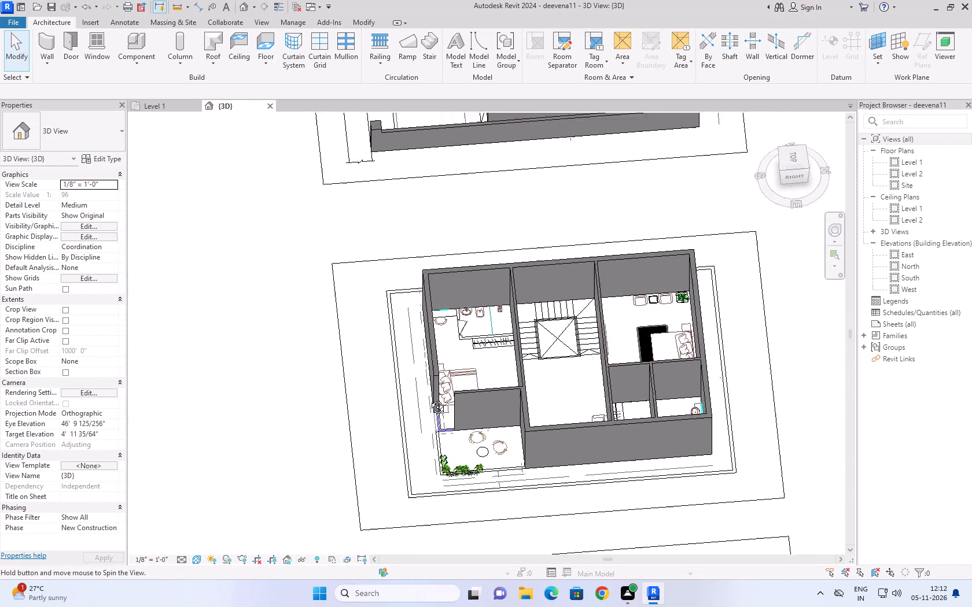
middle_drag(429, 398, 487, 433)
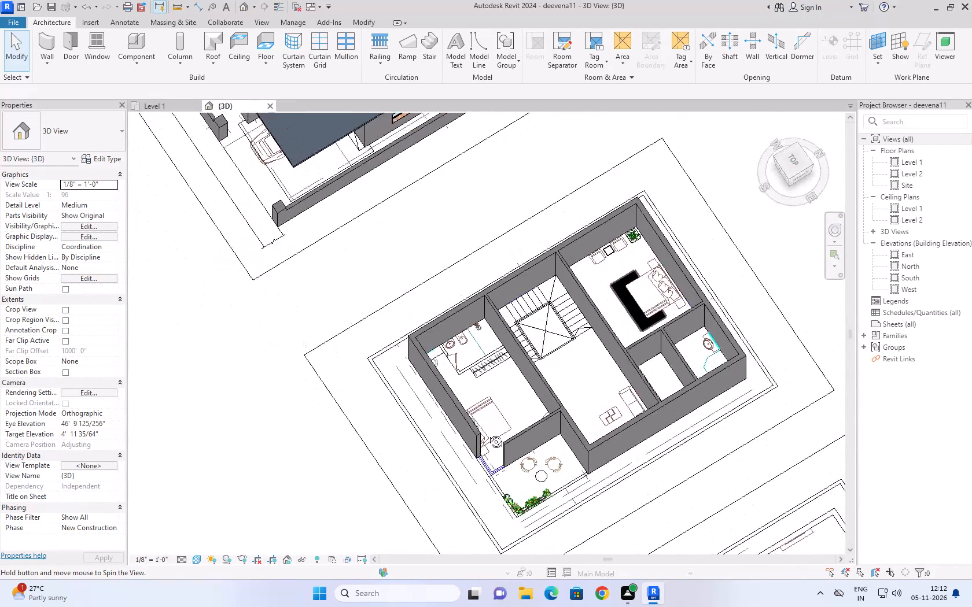
middle_drag(487, 433, 478, 282)
scroll(392, 239, down, 3)
shift+middle_drag(389, 427, 405, 416)
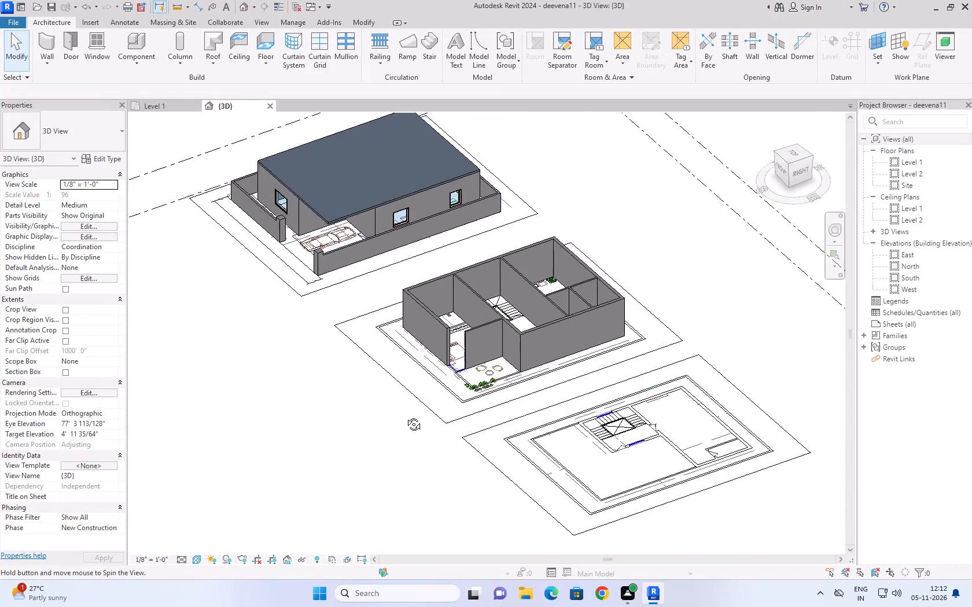
shift+middle_drag(405, 416, 418, 389)
scroll(575, 193, up, 4)
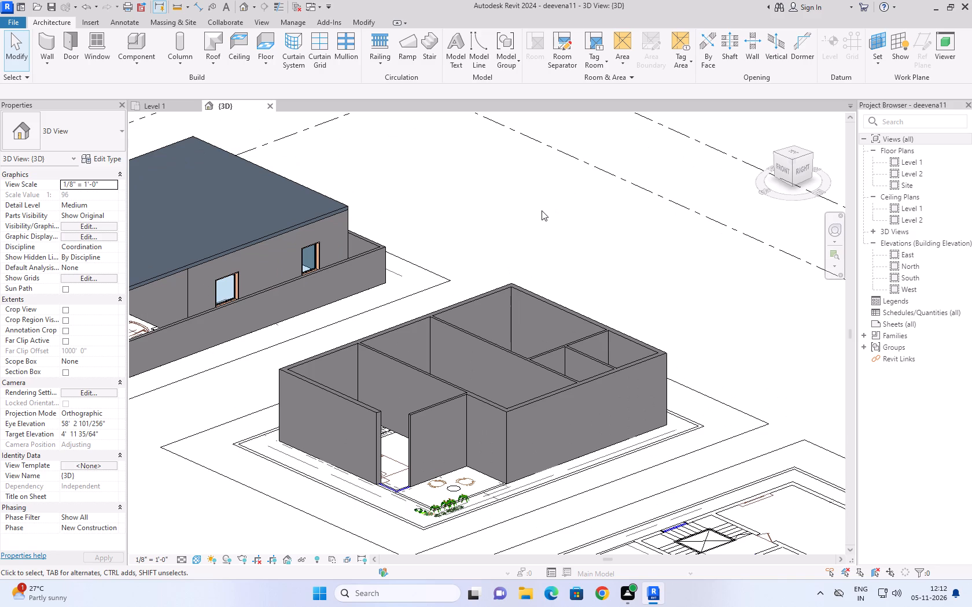
Inspect the first-floor 4.5" w wall beside the planted sit-out, and the 9" w outer wall at the rear.
scroll(527, 214, down, 4)
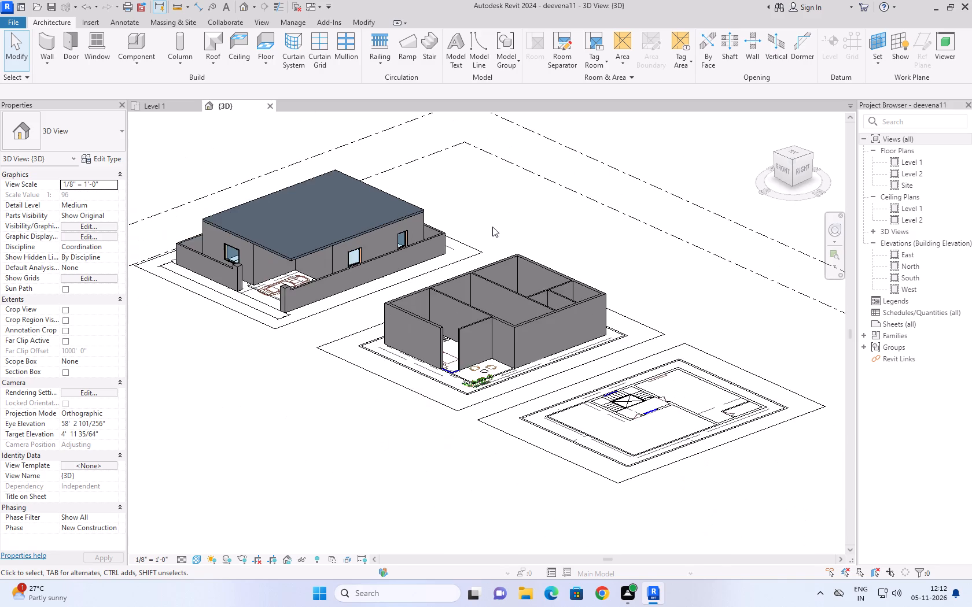
scroll(499, 239, down, 1)
scroll(476, 350, up, 2)
click(464, 305)
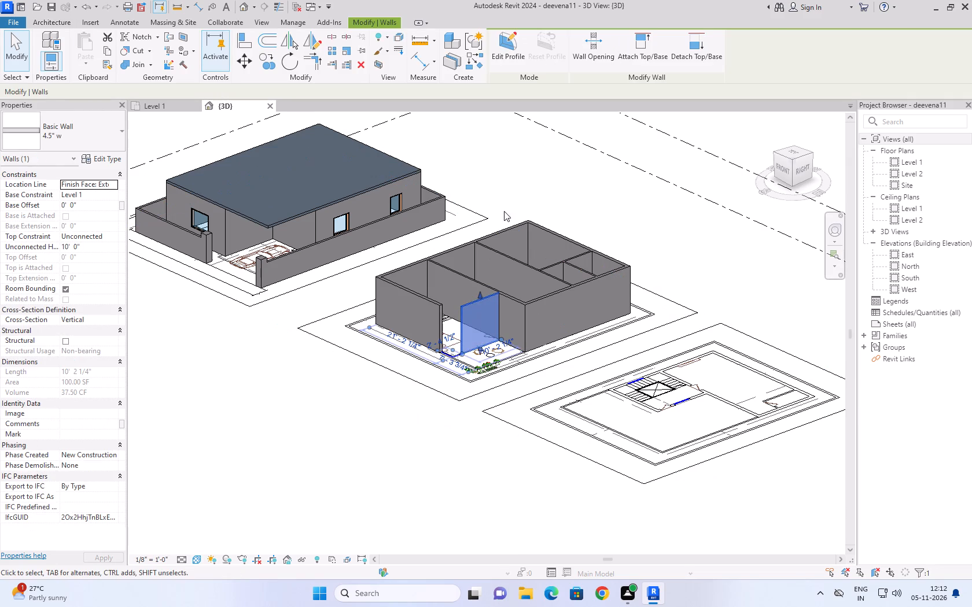
click(505, 199)
scroll(538, 198, up, 3)
middle_drag(573, 245, 527, 224)
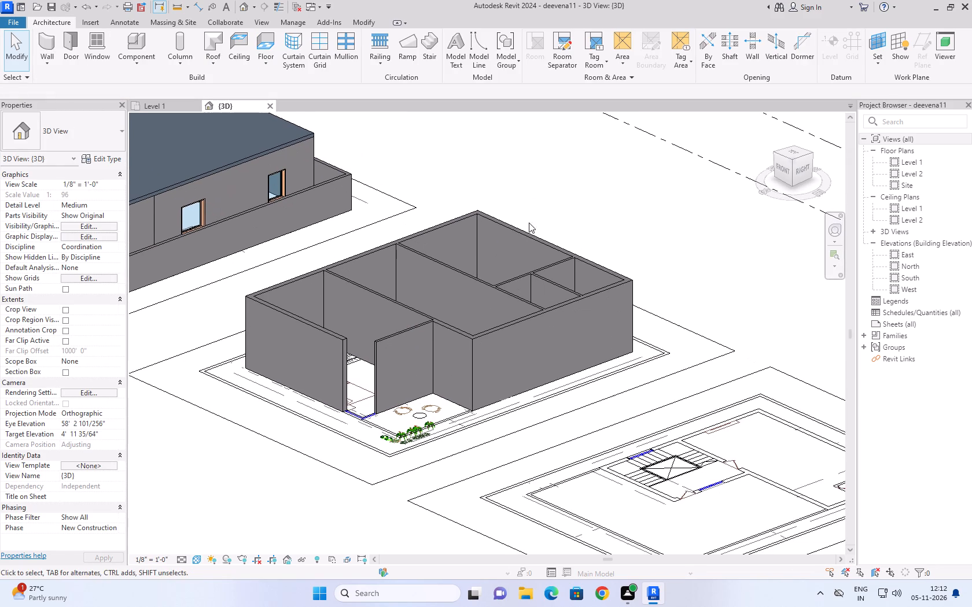
click(525, 234)
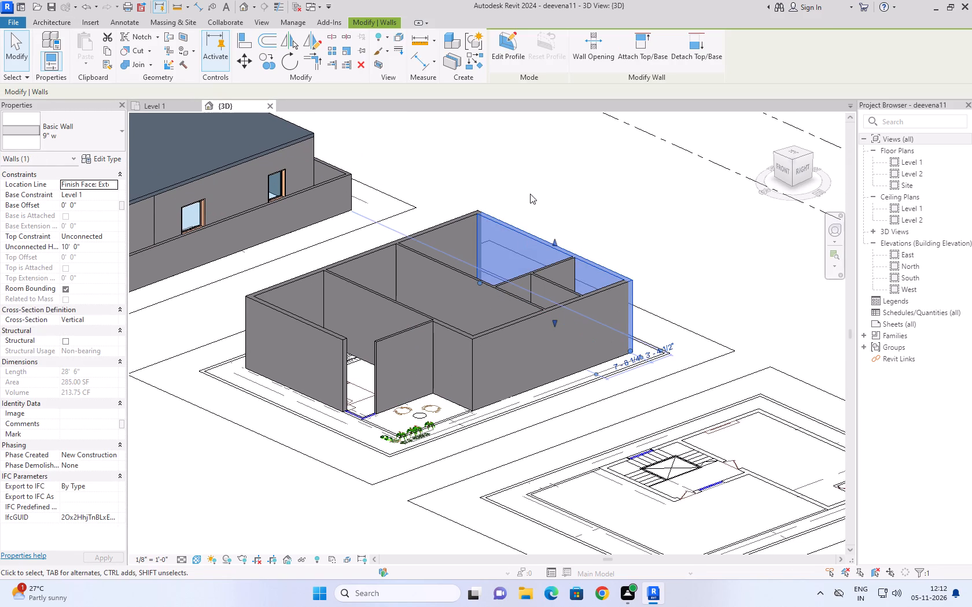
click(530, 194)
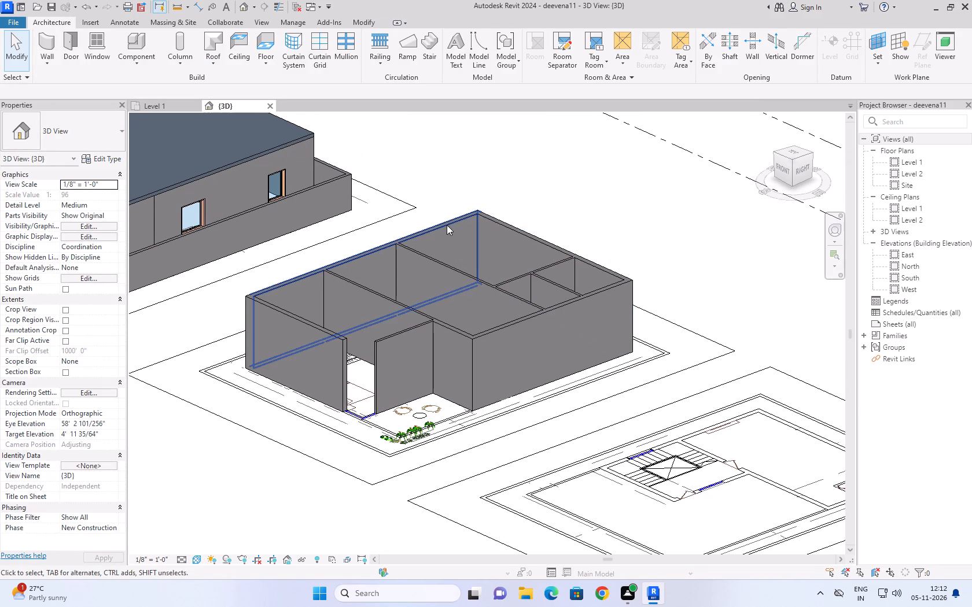
Inspect the first-floor 9" w outer walls: the long side facing the roofed house and the adjoining rear wall.
click(447, 223)
scroll(516, 180, down, 3)
scroll(459, 165, up, 3)
middle_drag(459, 165, 483, 161)
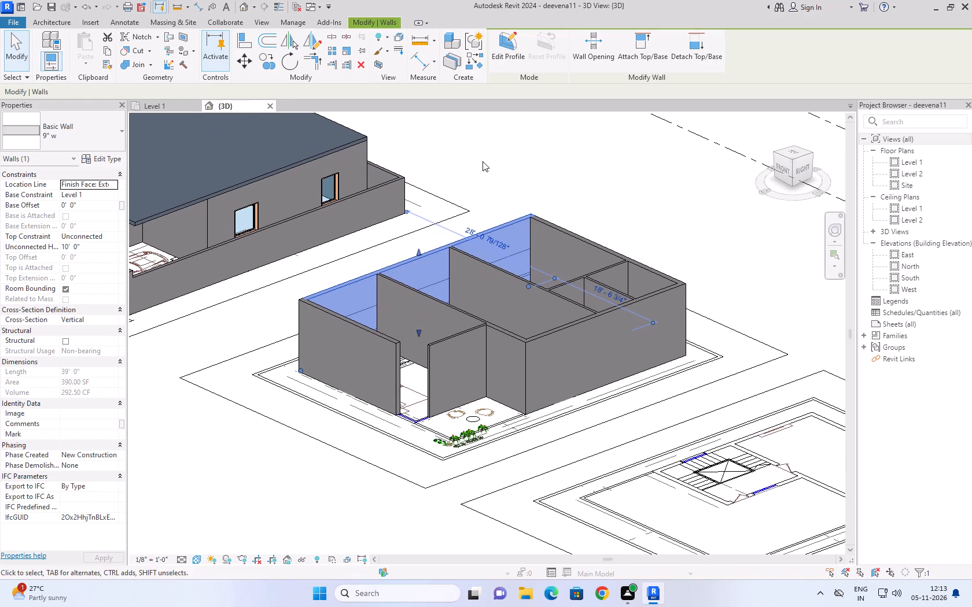
click(483, 161)
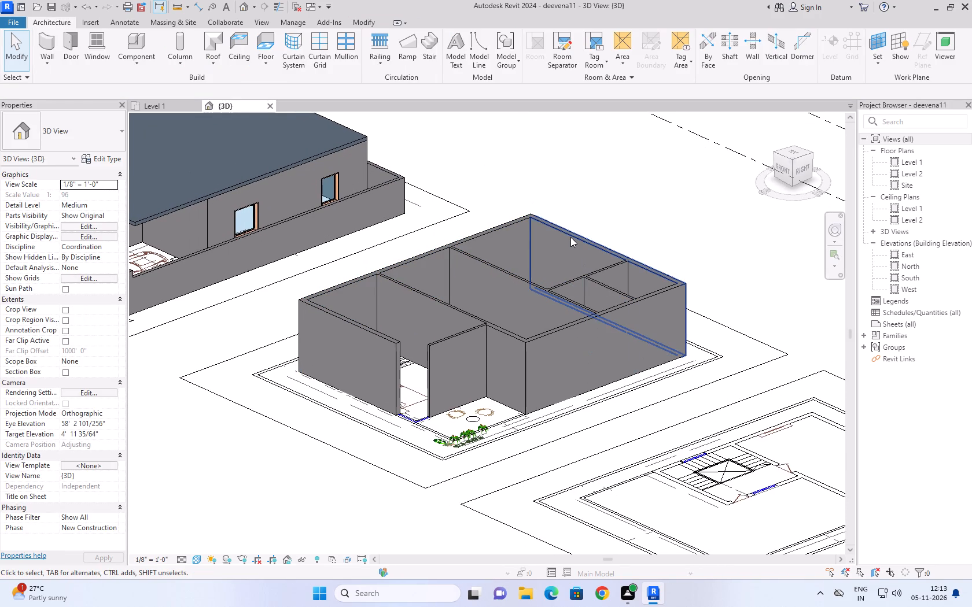
click(570, 237)
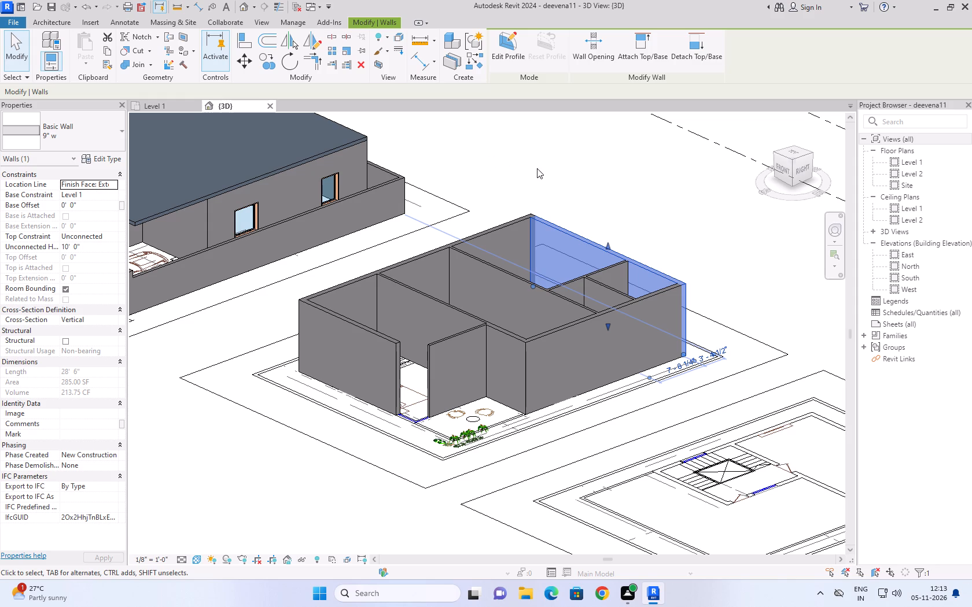
click(507, 182)
click(512, 224)
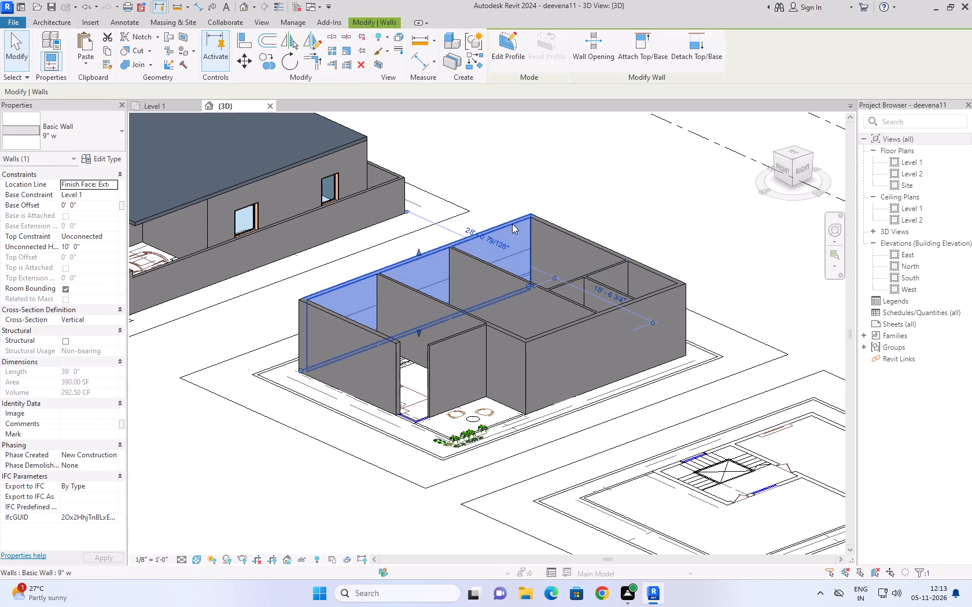
scroll(476, 155, up, 2)
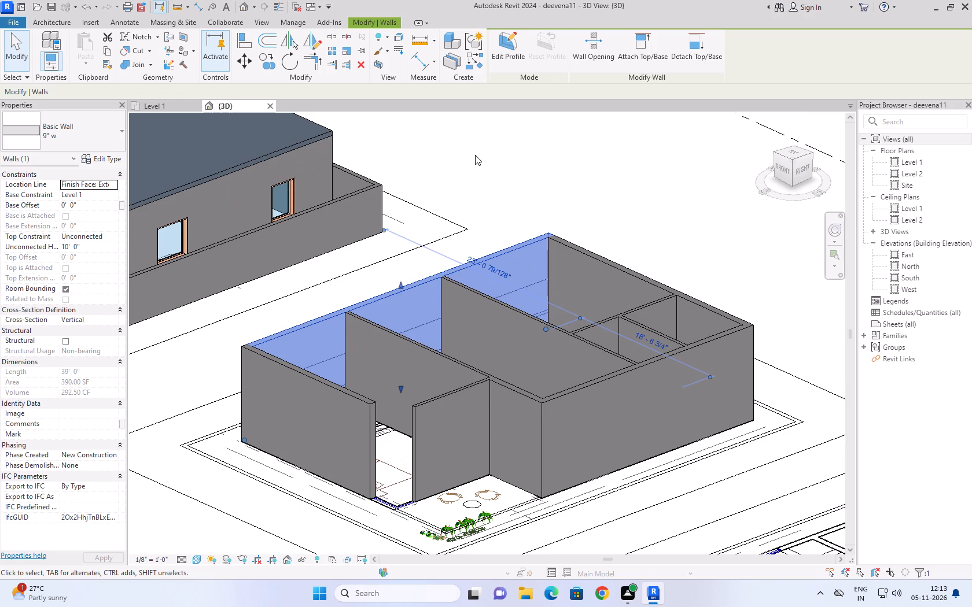
scroll(496, 142, down, 3)
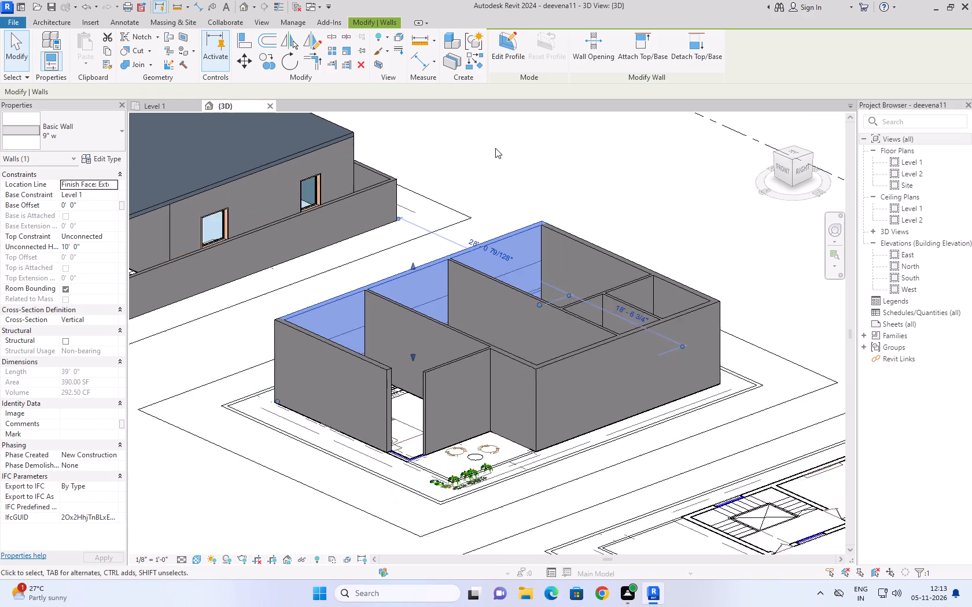
scroll(495, 148, down, 2)
scroll(495, 148, up, 3)
click(495, 148)
scroll(502, 146, down, 2)
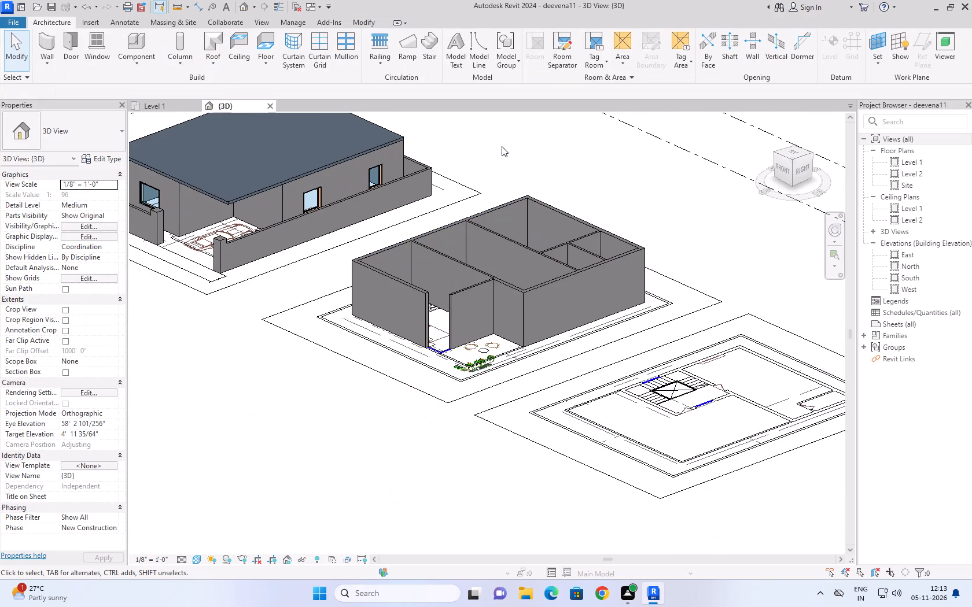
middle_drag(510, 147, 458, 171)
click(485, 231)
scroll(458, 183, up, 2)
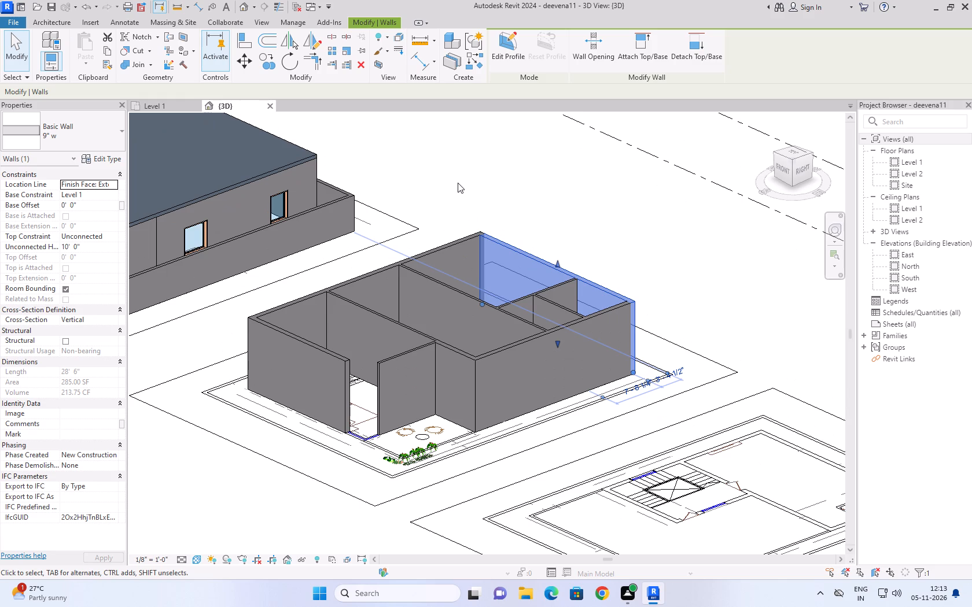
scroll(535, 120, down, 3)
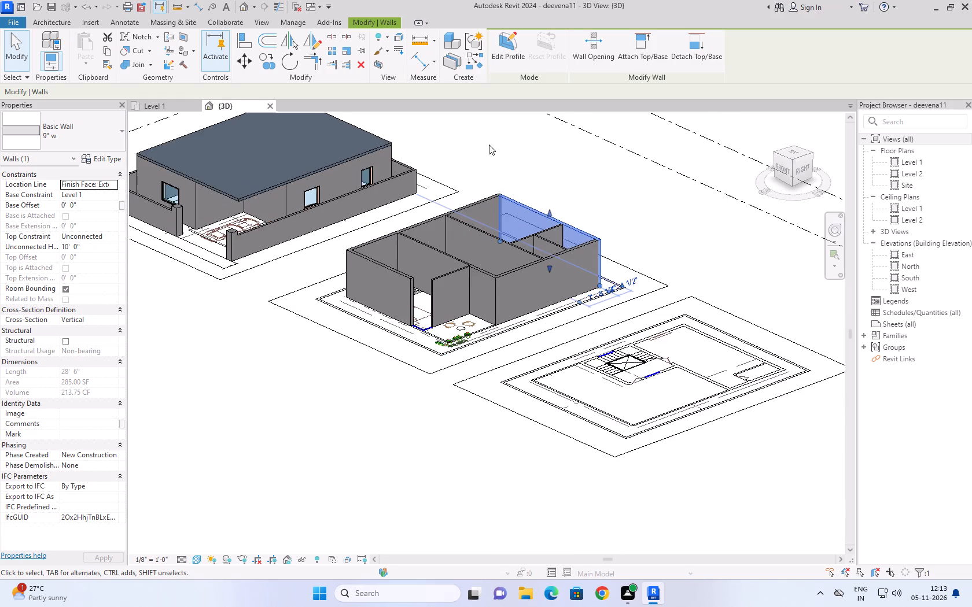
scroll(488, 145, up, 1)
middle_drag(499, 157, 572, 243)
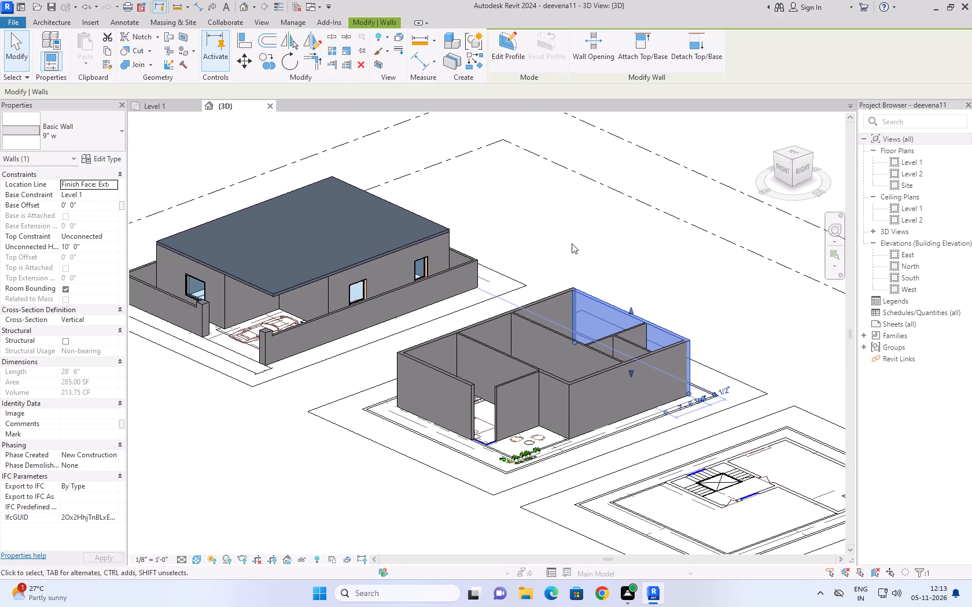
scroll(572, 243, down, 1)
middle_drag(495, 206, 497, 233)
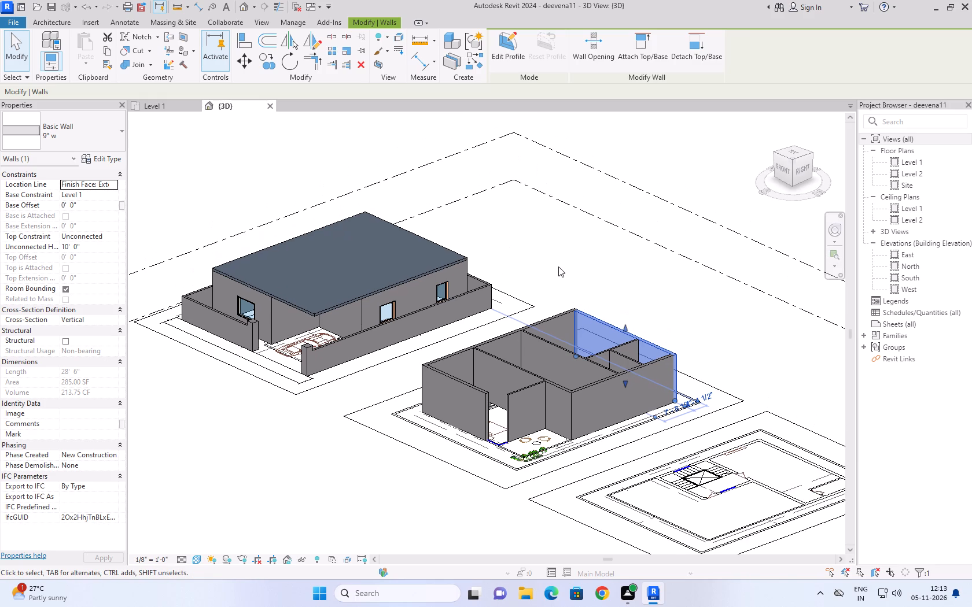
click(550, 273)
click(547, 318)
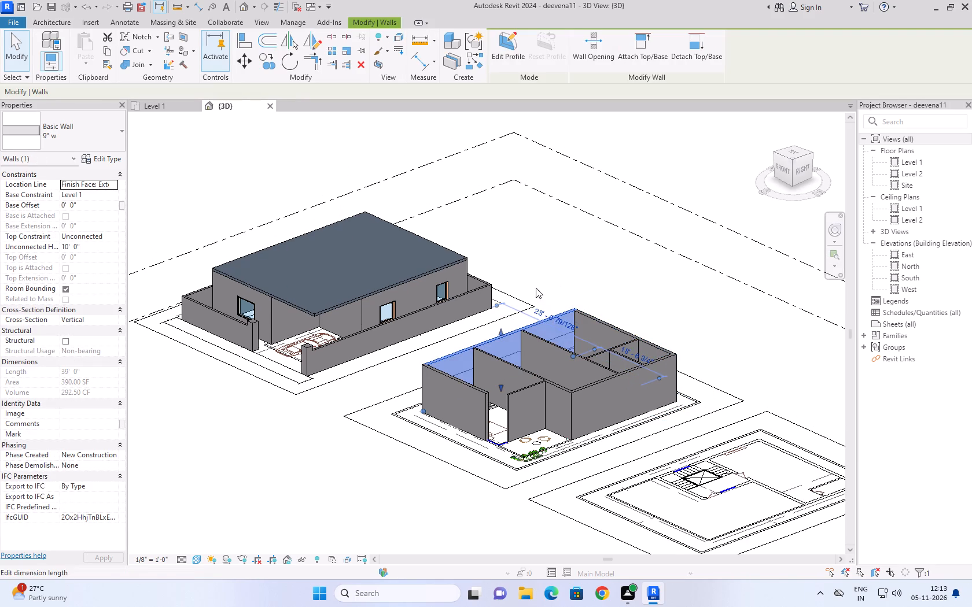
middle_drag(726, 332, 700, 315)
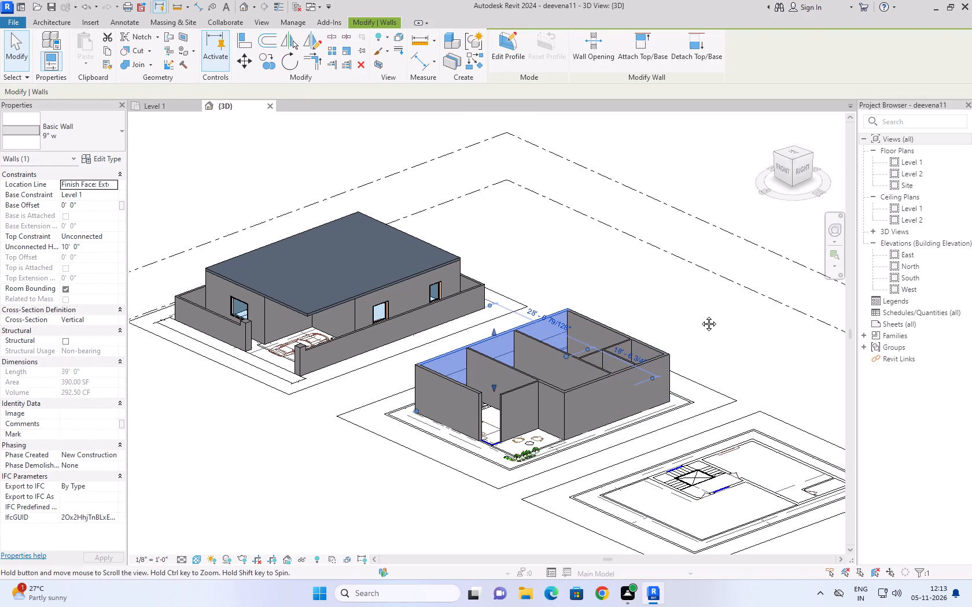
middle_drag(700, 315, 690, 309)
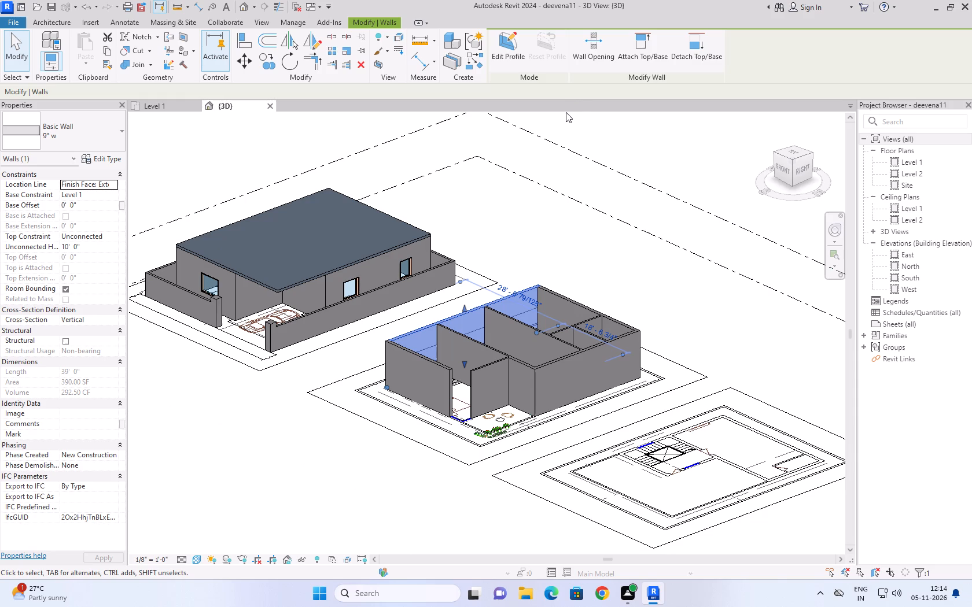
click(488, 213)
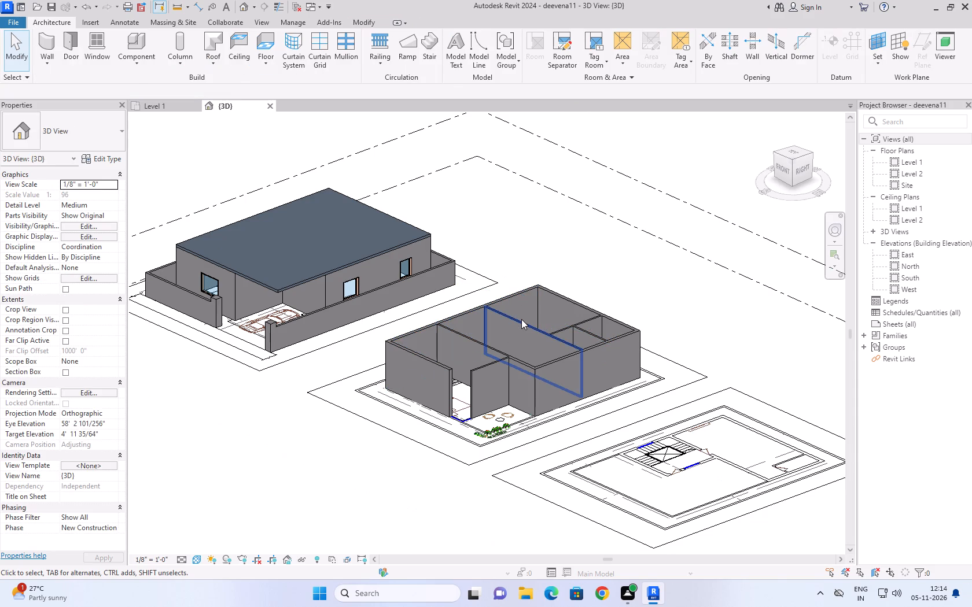
Inspect the first-floor 4.5" w full-width partition between the middle room and the rear rooms.
click(521, 319)
scroll(499, 250, up, 2)
scroll(499, 250, down, 1)
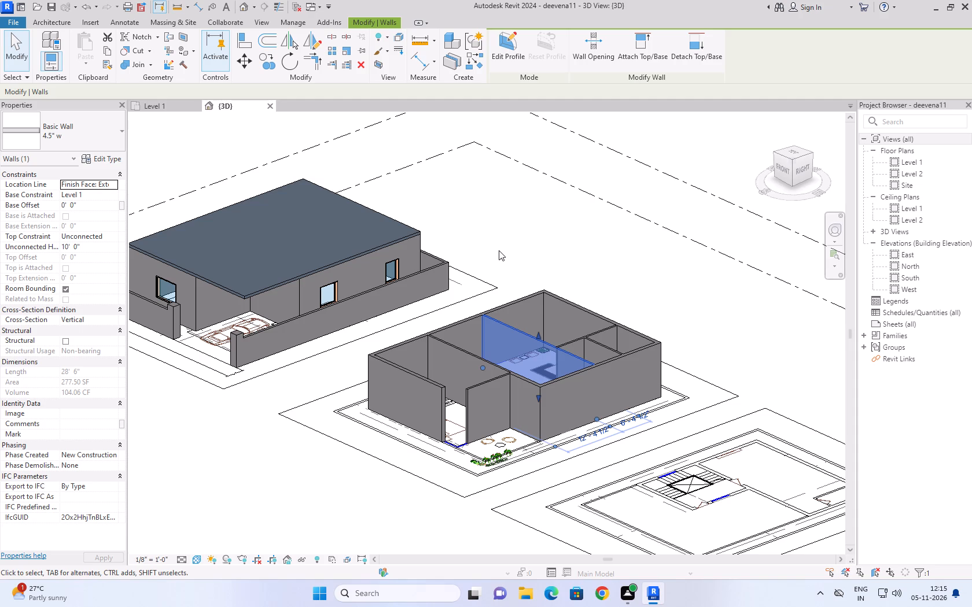
scroll(527, 206, down, 2)
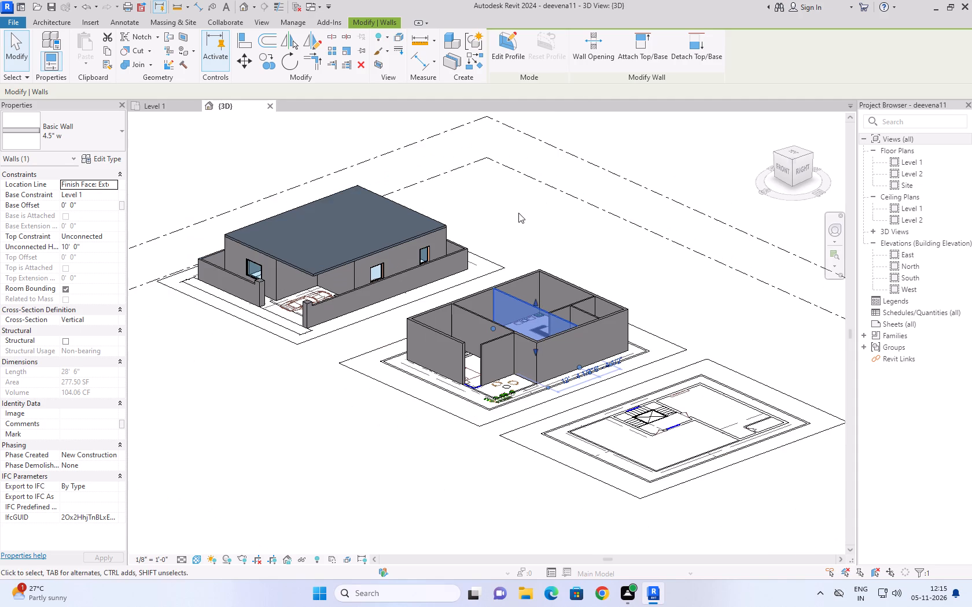
middle_drag(518, 220, 465, 210)
click(466, 211)
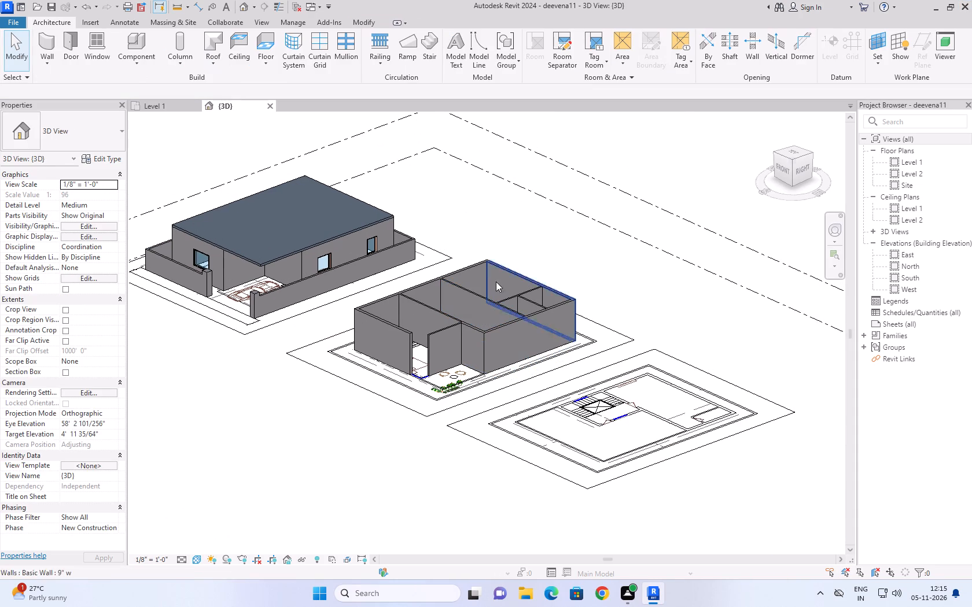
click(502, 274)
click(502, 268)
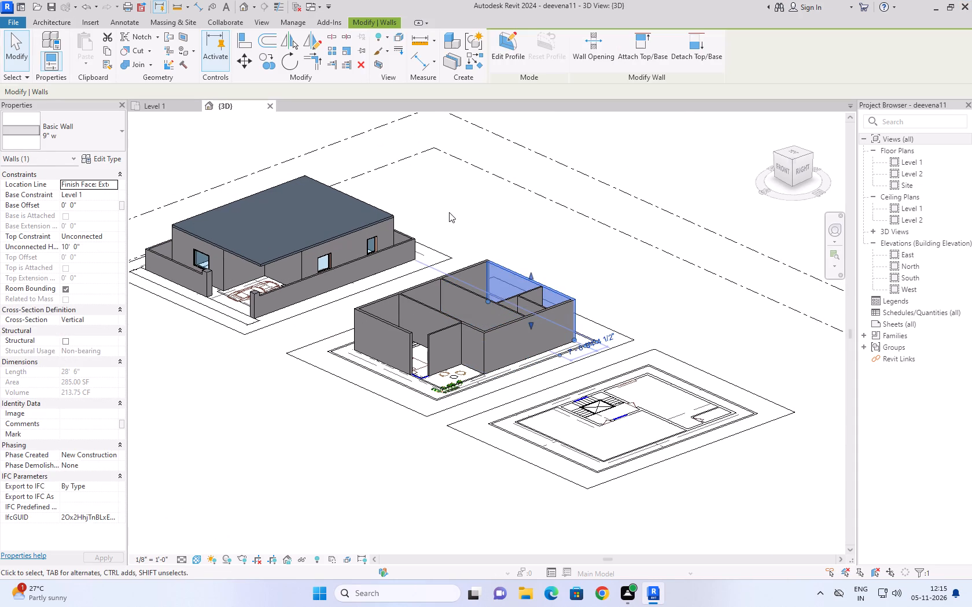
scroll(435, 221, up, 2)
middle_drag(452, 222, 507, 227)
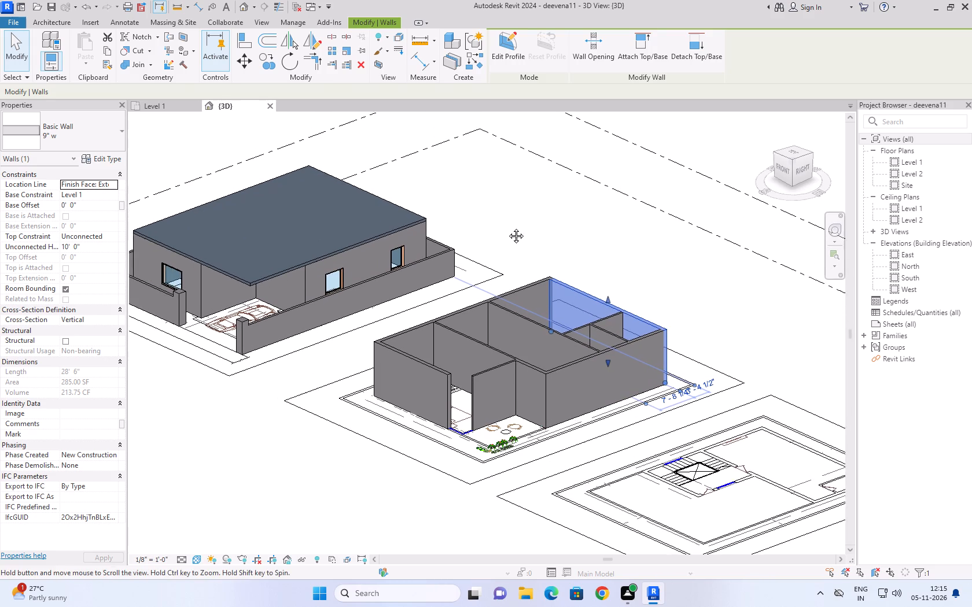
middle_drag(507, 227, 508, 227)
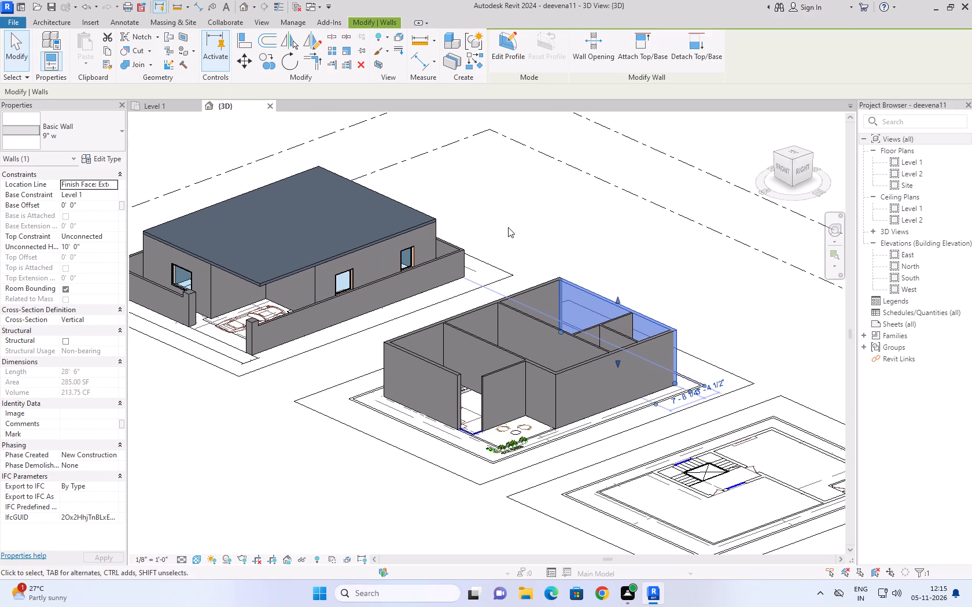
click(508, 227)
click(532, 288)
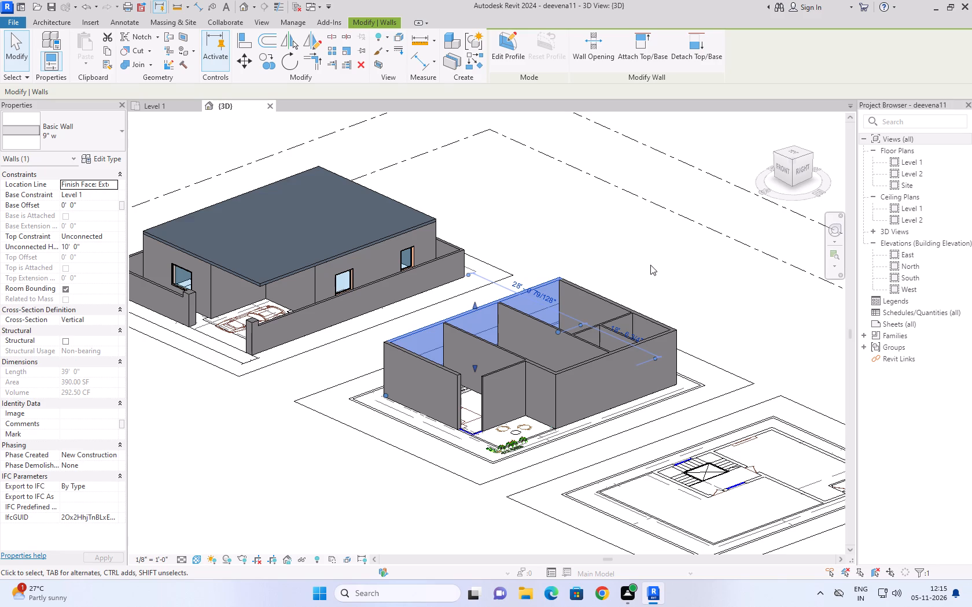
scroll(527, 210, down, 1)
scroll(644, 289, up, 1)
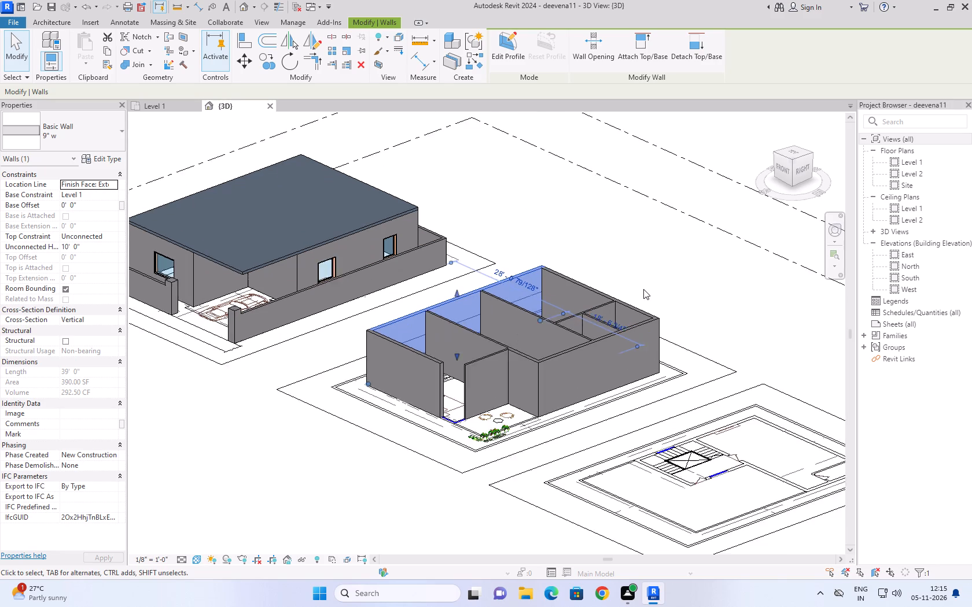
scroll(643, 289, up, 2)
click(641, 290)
Inspect the 4.5" w partition enclosing the small rear rooms, and view it alongside the roofed house and remaining plan.
click(585, 309)
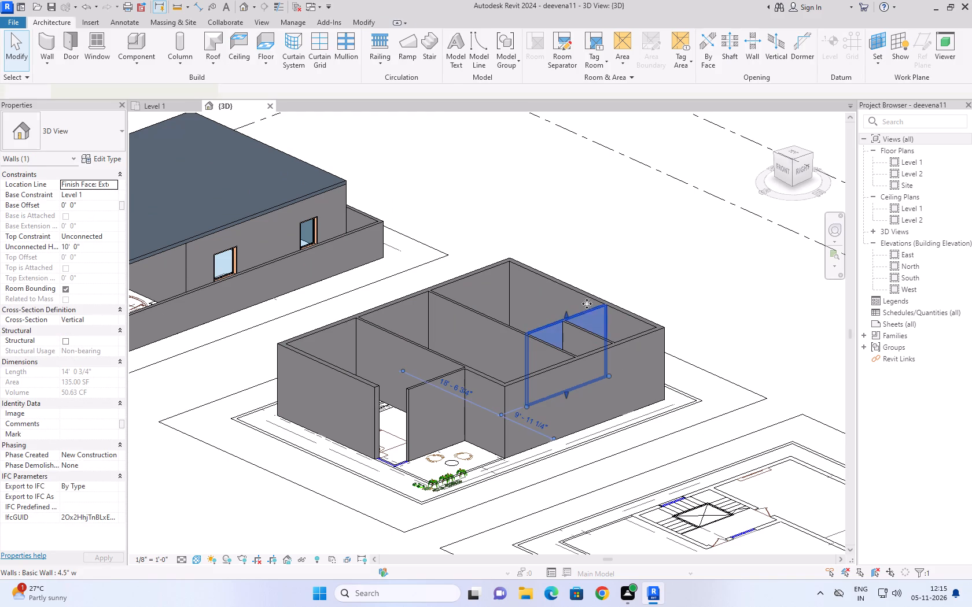
scroll(483, 193, down, 2)
middle_drag(483, 193, 521, 195)
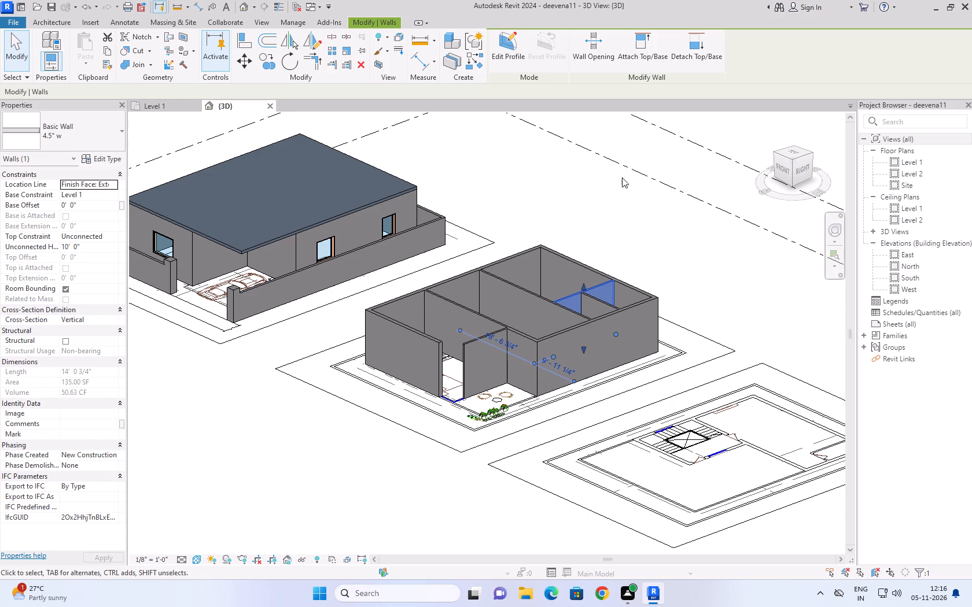
scroll(510, 176, down, 2)
middle_drag(498, 176, 467, 188)
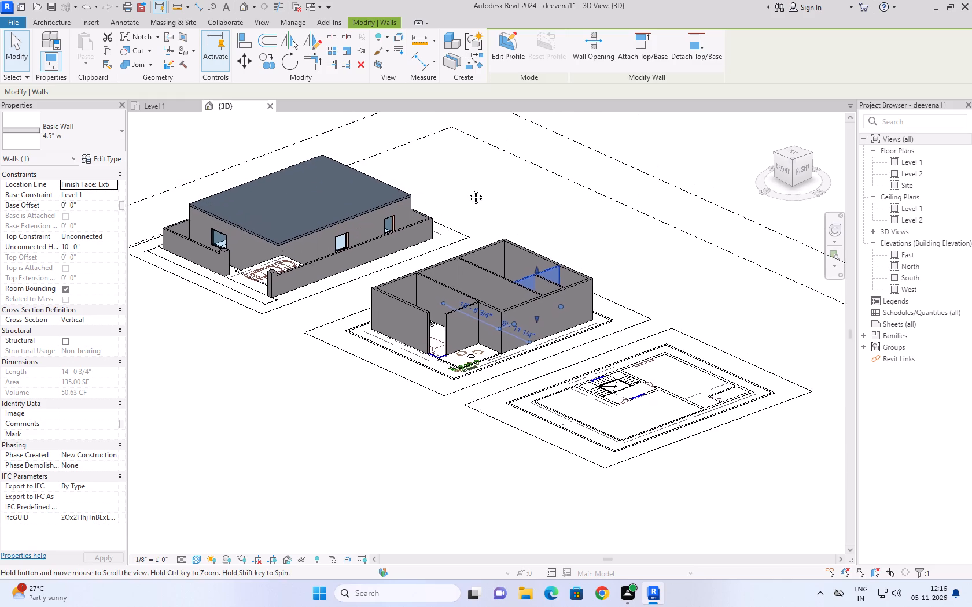
middle_drag(467, 188, 465, 191)
scroll(465, 192, up, 1)
click(469, 195)
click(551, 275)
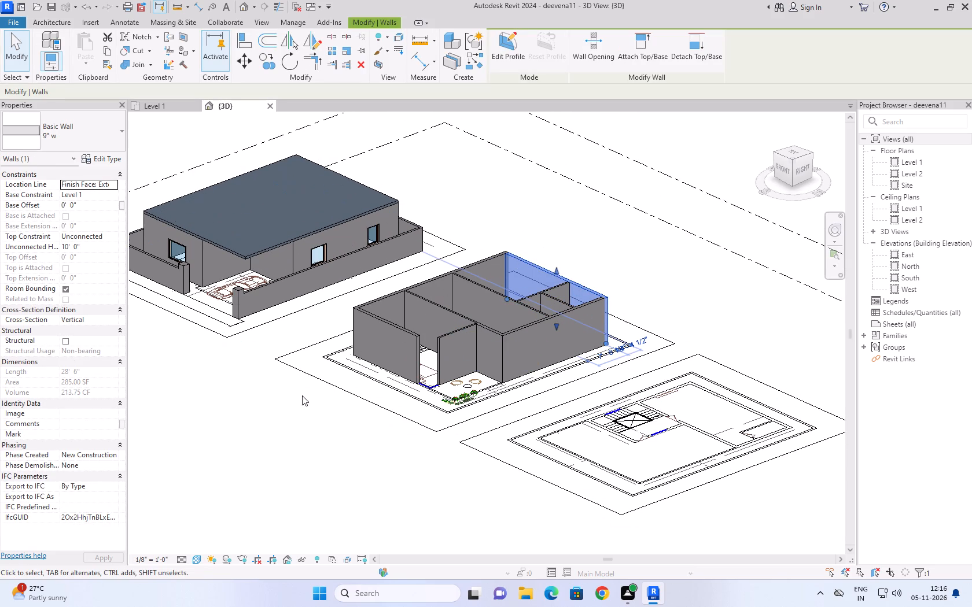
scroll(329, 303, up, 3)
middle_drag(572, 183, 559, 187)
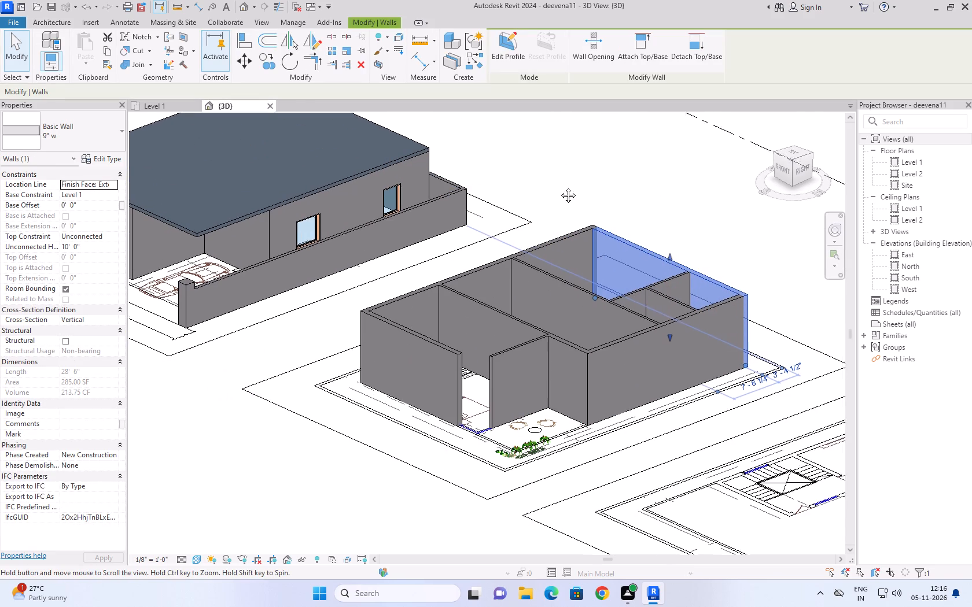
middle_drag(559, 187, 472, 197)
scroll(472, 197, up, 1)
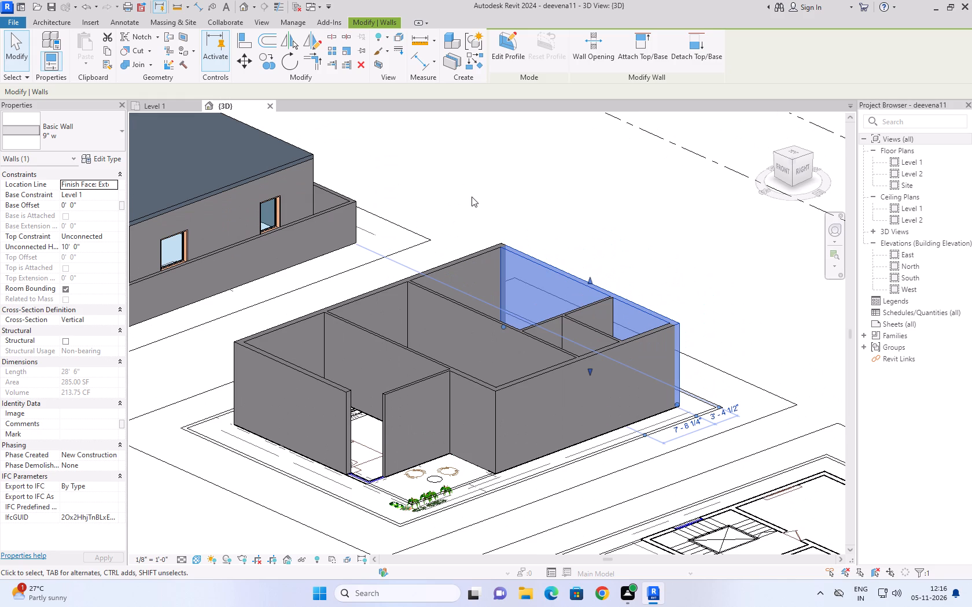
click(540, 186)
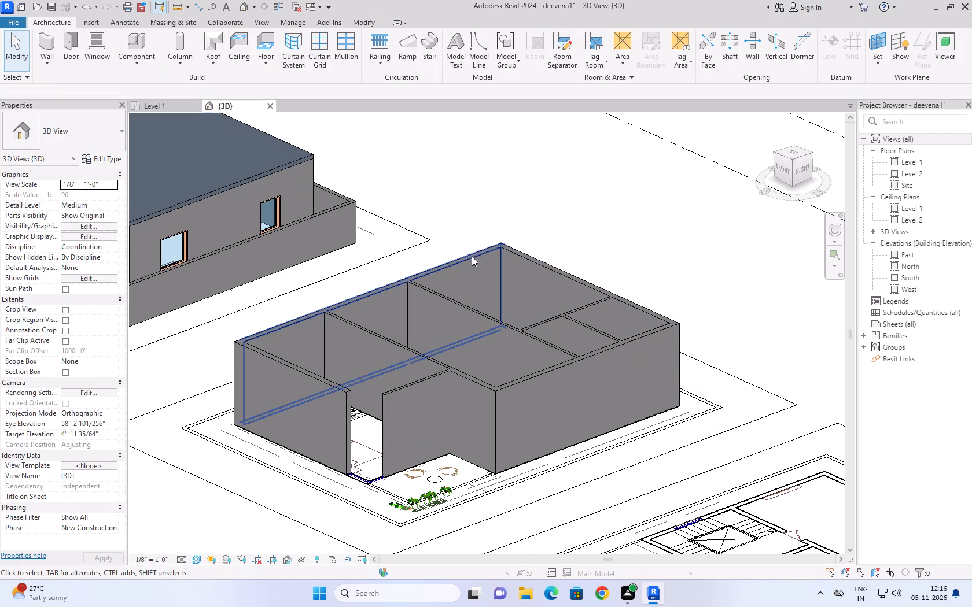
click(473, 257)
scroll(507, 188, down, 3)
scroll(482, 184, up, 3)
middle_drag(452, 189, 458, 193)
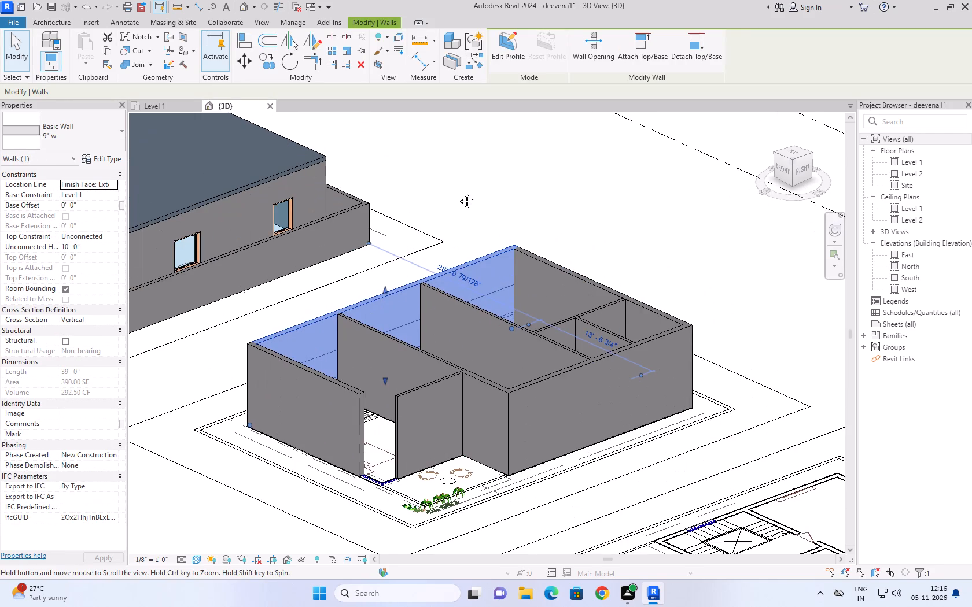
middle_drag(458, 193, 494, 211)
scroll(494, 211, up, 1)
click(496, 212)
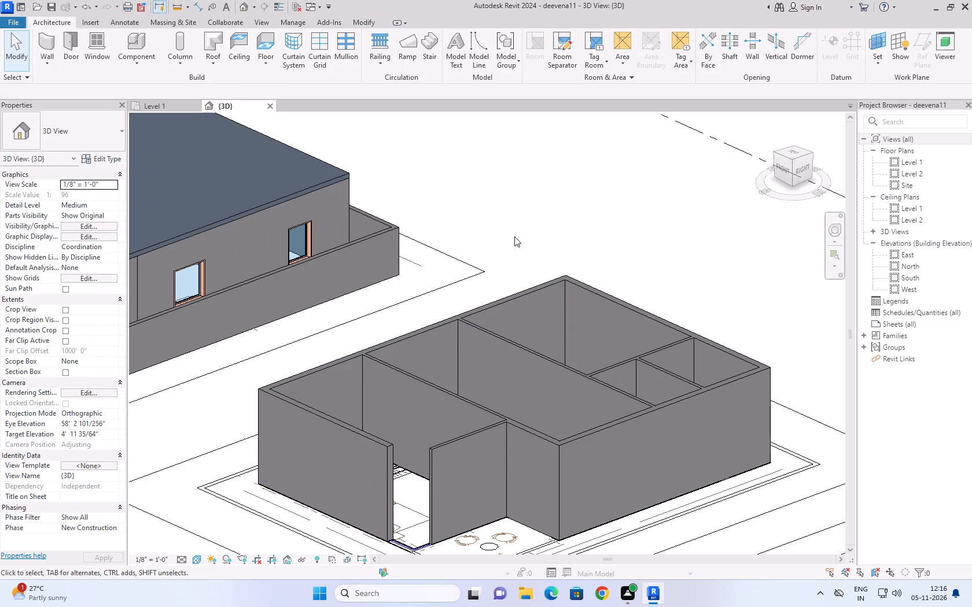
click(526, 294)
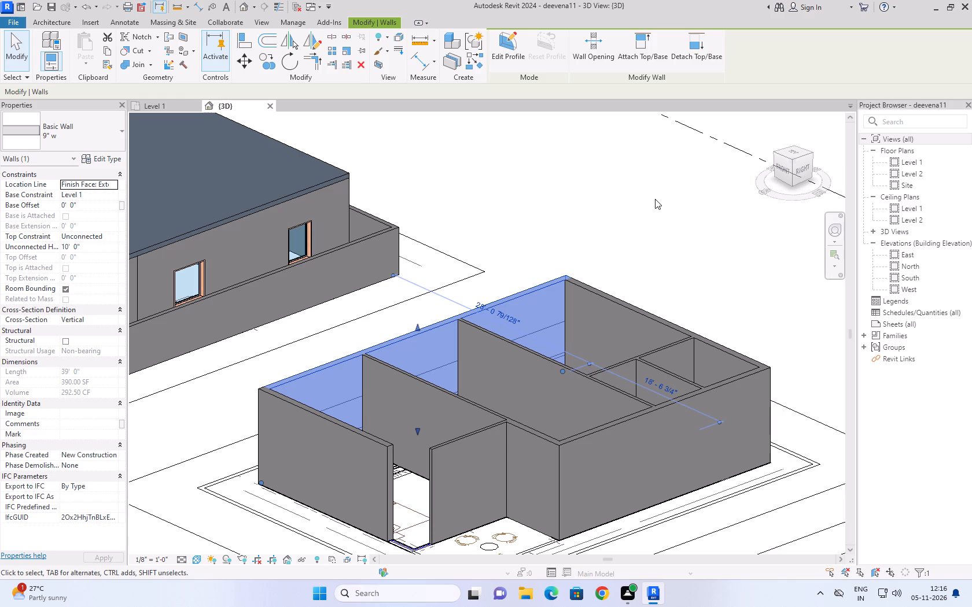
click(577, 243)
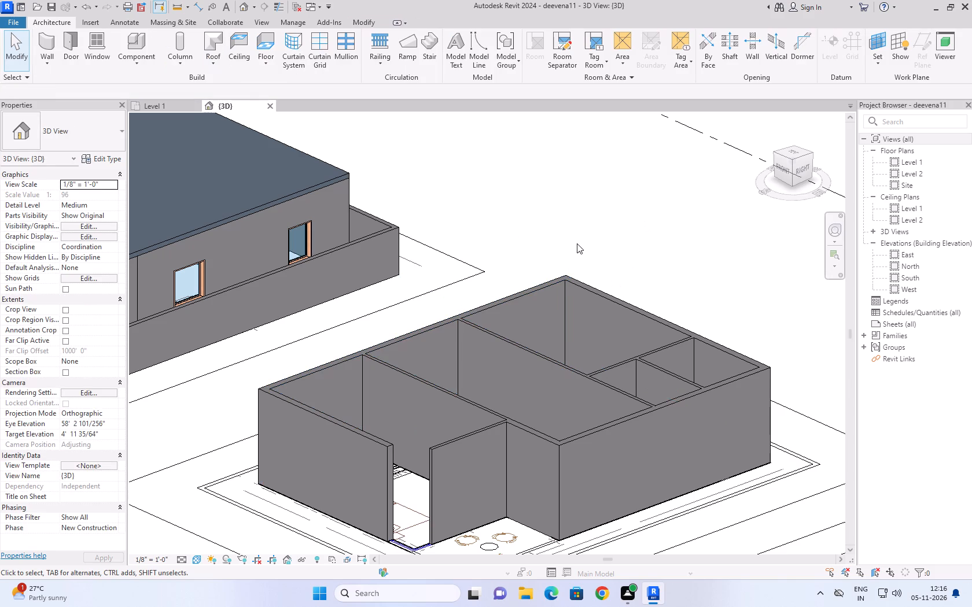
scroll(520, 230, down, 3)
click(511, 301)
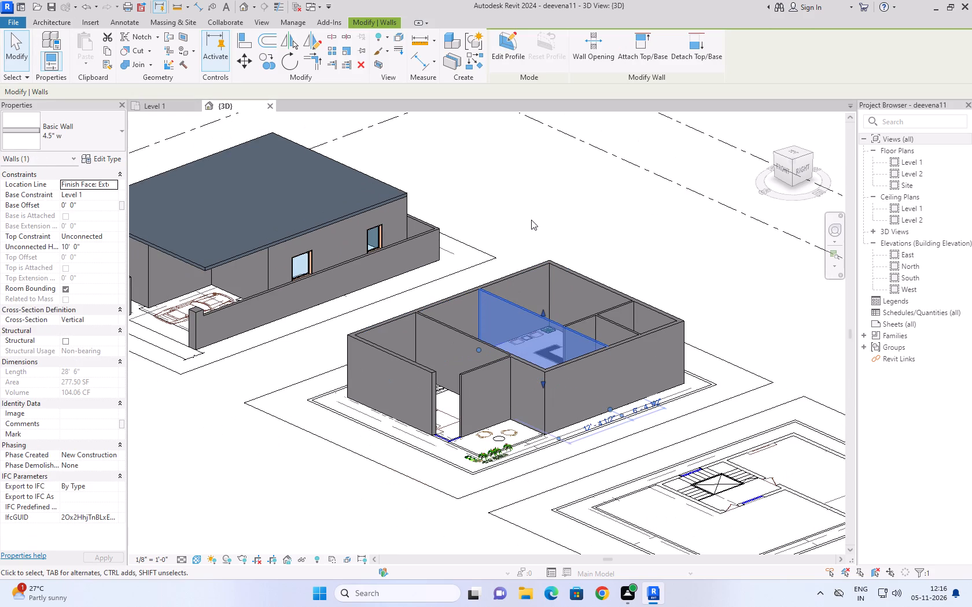
Inspect the short first-floor 4.5" w partition enclosing the small rear room, and view both building models with the remaining plan.
click(531, 220)
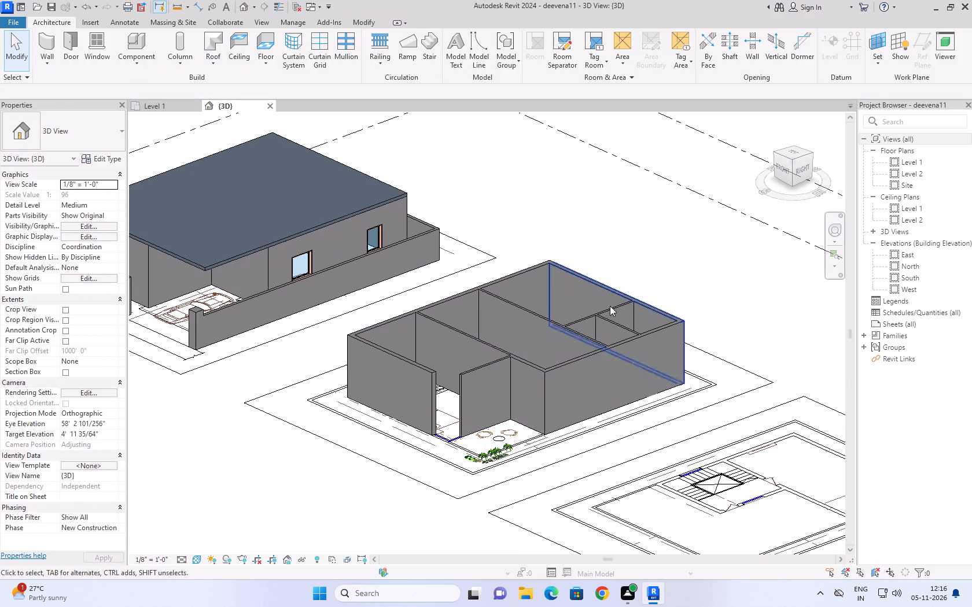
scroll(610, 306, up, 1)
click(612, 326)
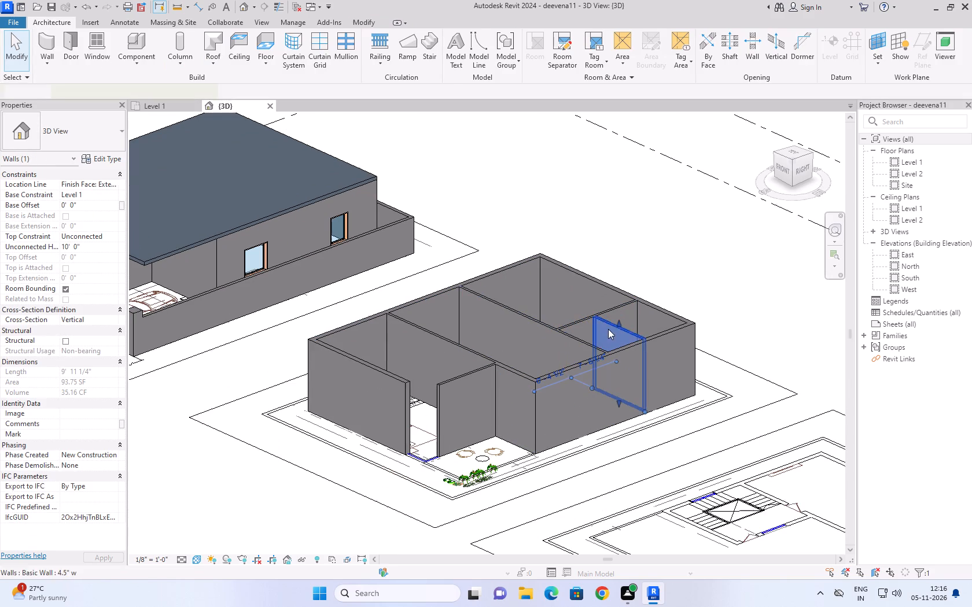
scroll(505, 193, up, 3)
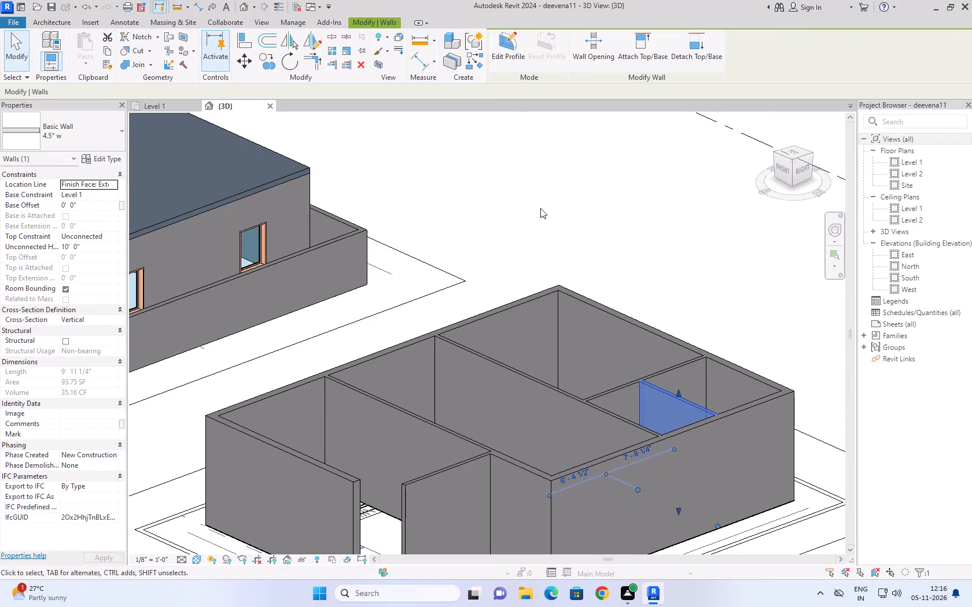
click(518, 207)
scroll(512, 201, down, 7)
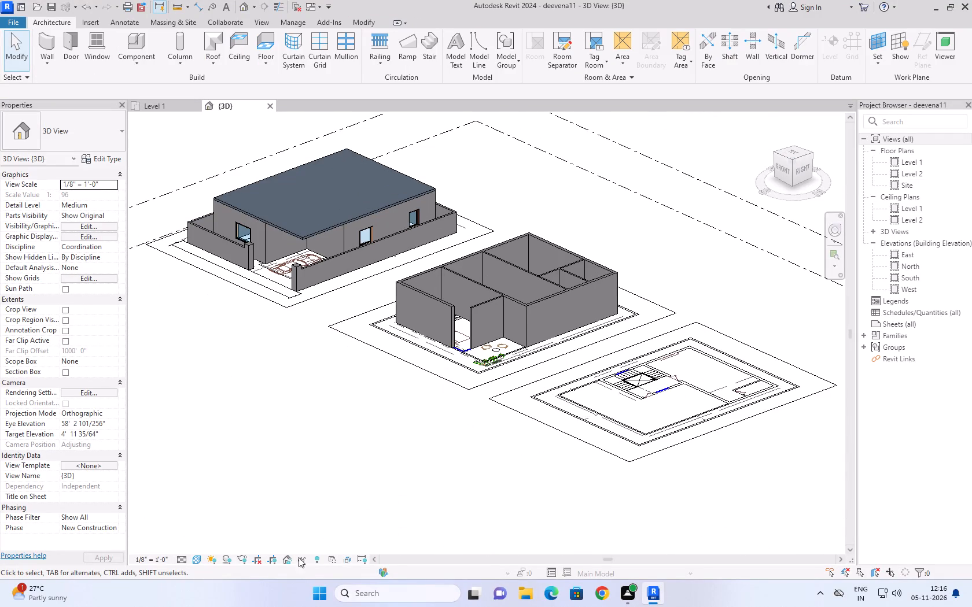
middle_drag(326, 490, 385, 452)
scroll(379, 462, down, 1)
scroll(255, 285, down, 2)
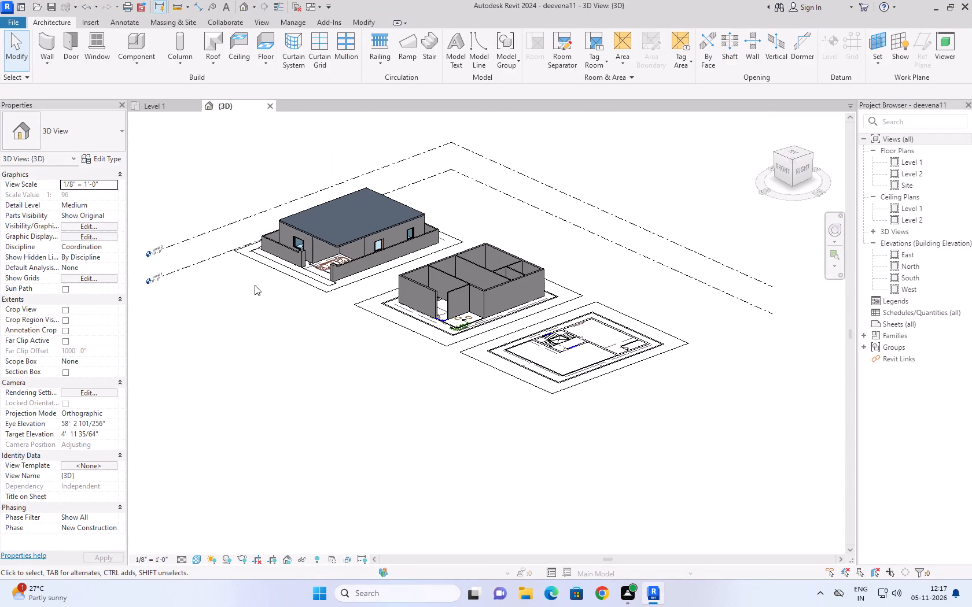
middle_drag(255, 285, 274, 308)
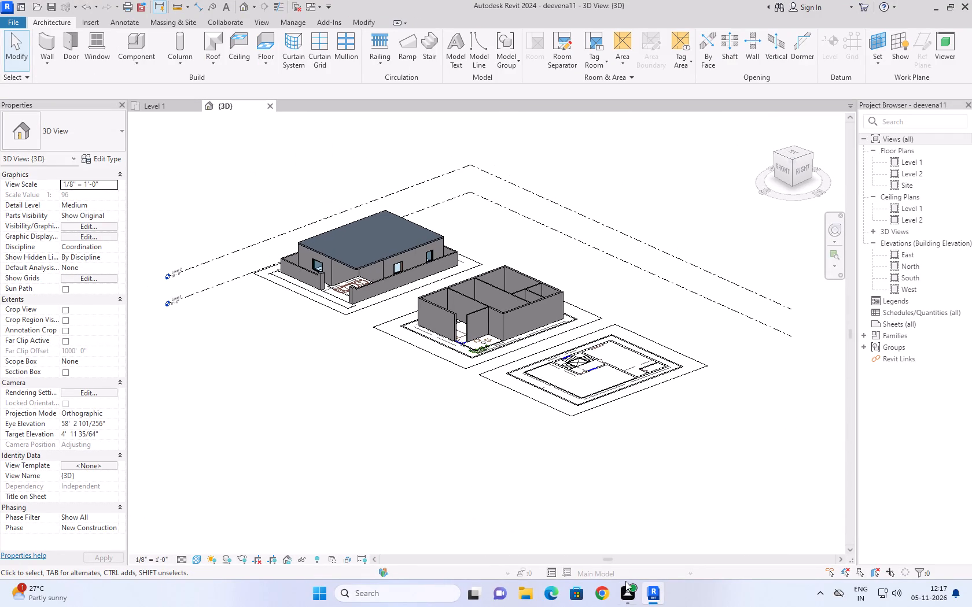
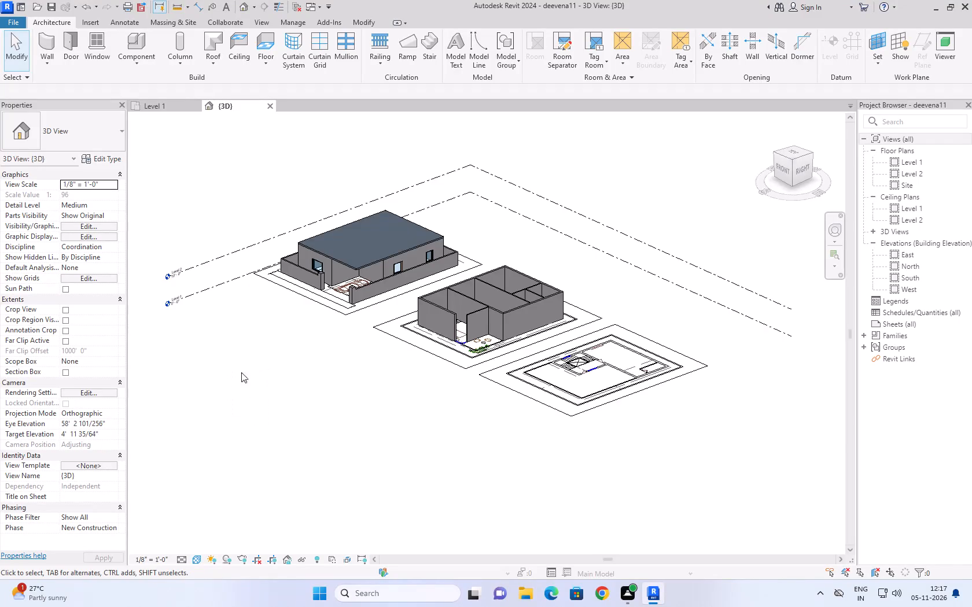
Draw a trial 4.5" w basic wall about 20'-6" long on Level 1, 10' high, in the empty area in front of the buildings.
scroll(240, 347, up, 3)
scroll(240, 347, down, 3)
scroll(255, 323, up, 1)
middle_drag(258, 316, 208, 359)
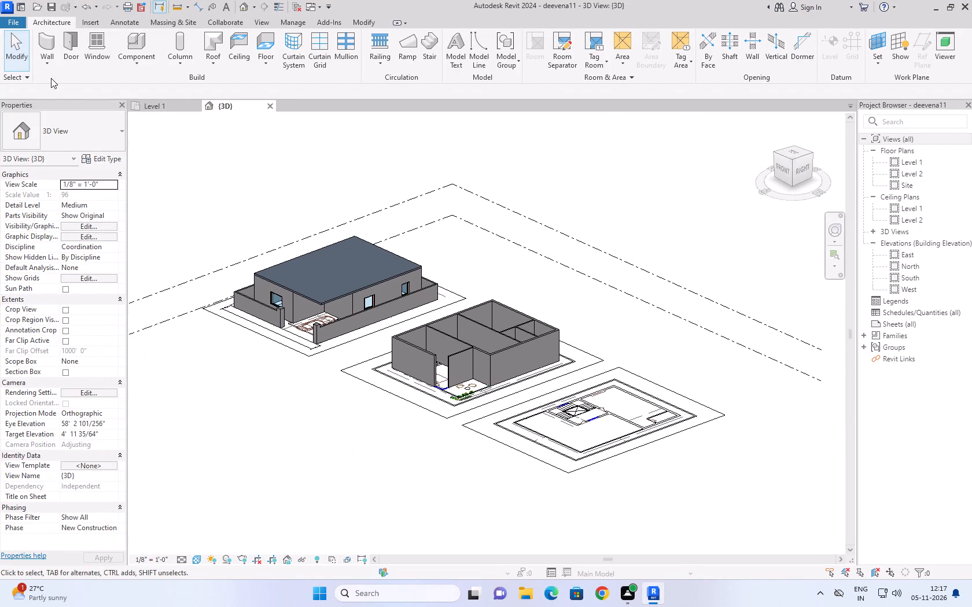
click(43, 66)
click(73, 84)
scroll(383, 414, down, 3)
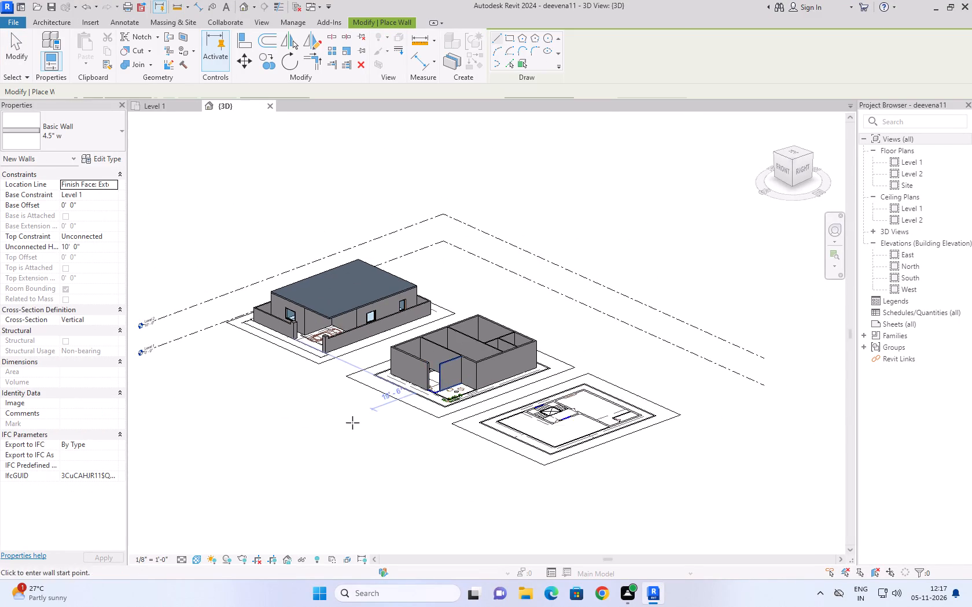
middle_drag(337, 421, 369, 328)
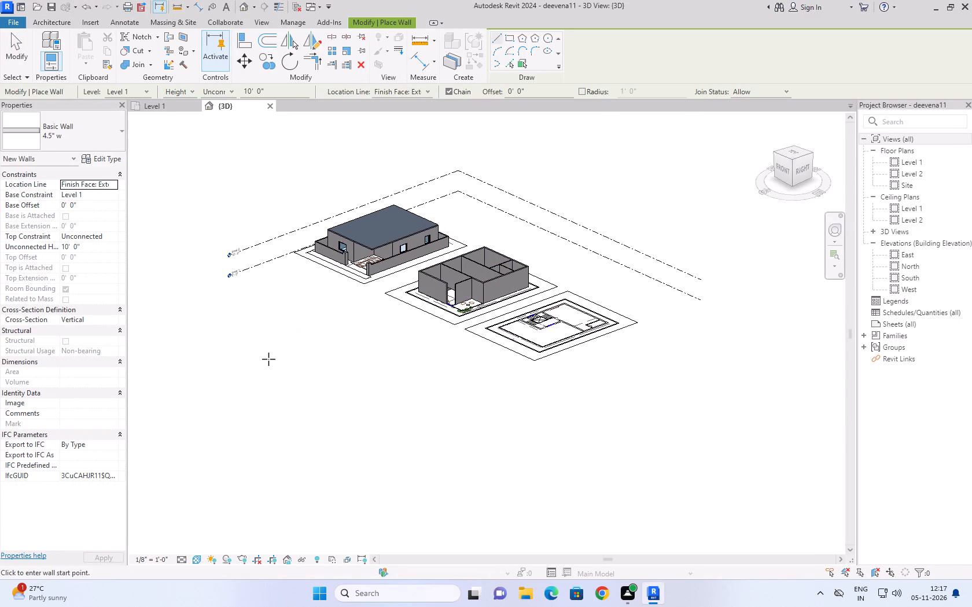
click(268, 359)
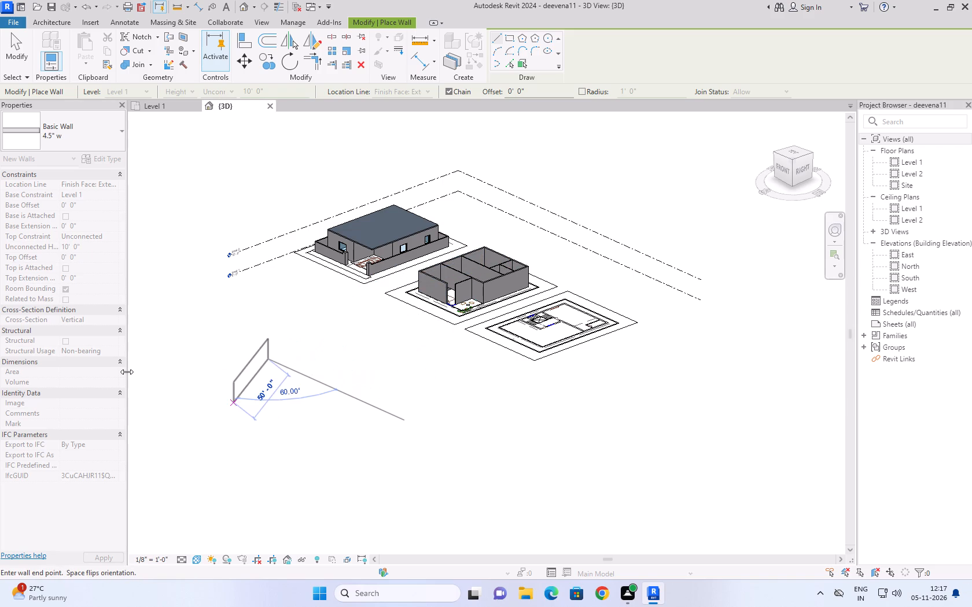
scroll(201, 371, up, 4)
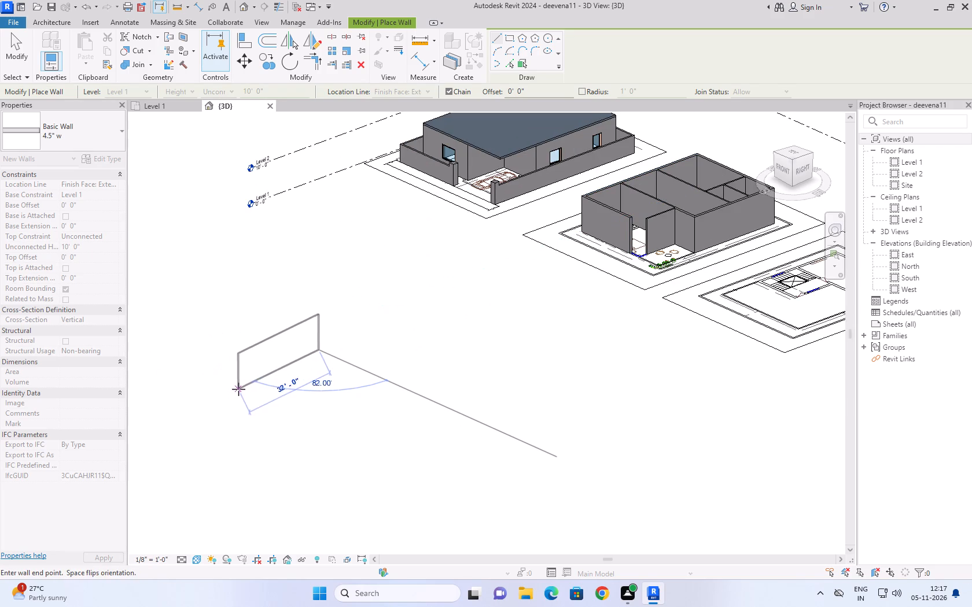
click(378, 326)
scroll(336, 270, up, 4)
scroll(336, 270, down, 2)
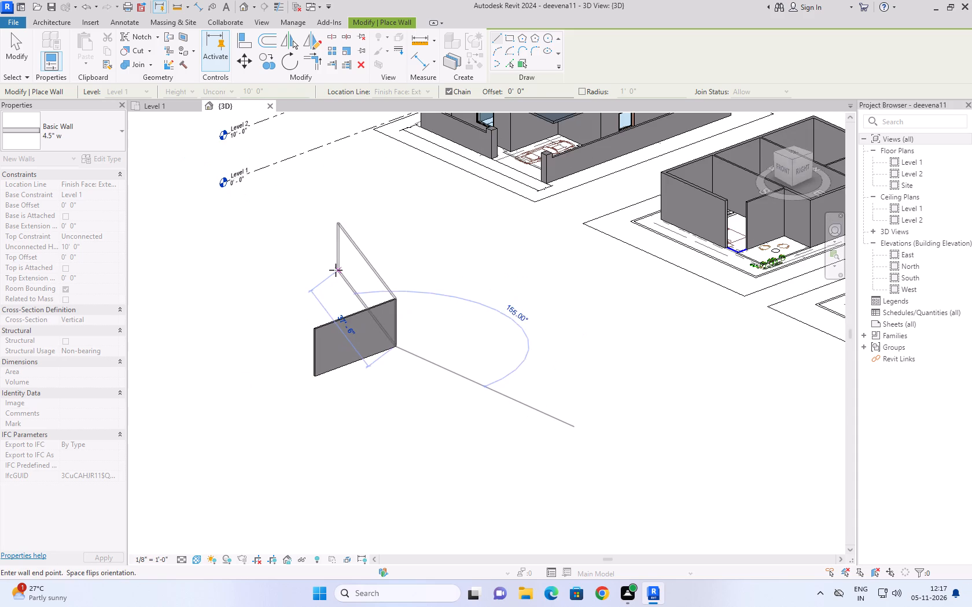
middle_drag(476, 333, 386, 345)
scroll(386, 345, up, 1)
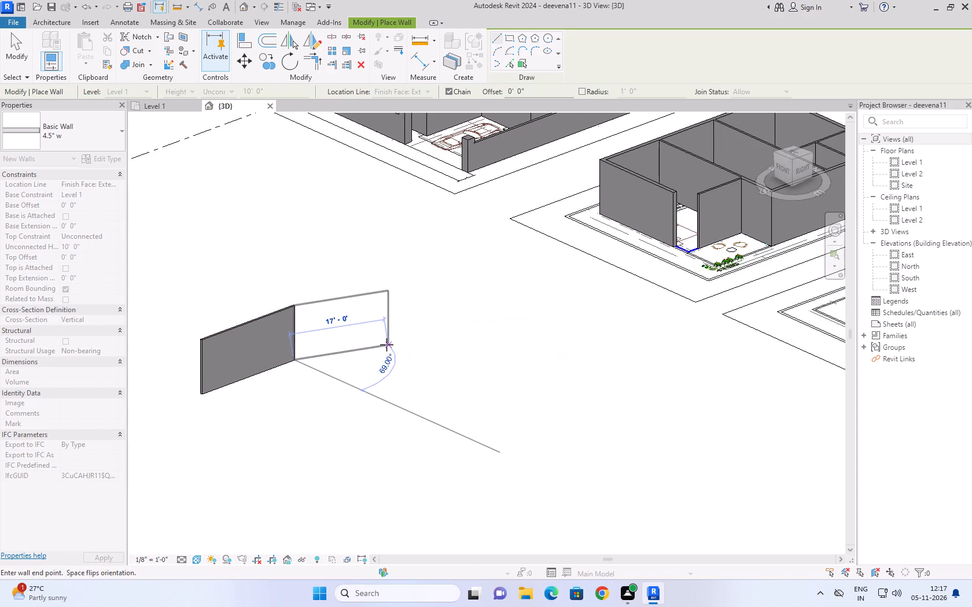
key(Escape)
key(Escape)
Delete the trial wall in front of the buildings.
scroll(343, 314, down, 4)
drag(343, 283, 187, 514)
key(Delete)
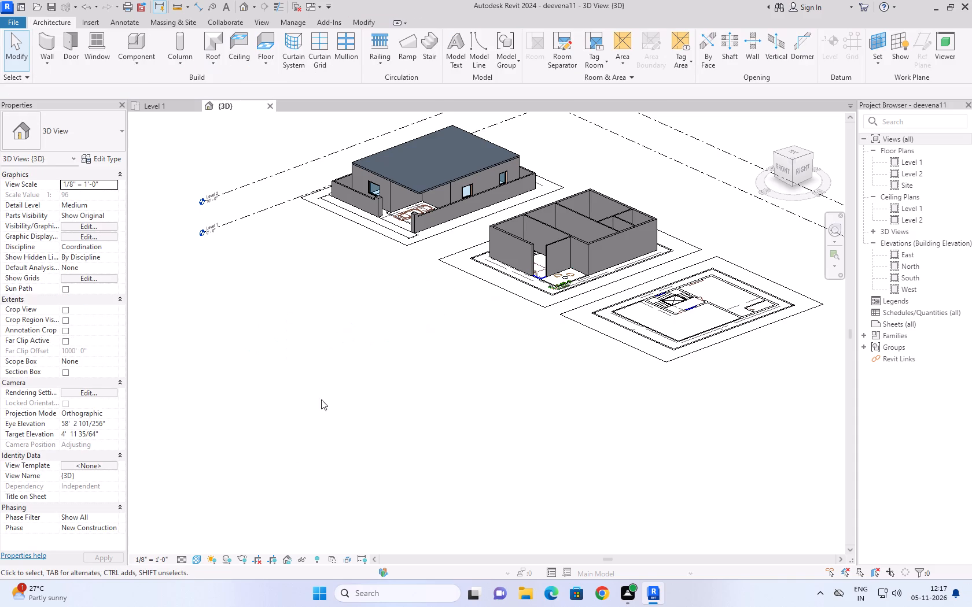
Examine the roofed building's roof slab and its overall form alongside the other two floor plans in 3D.
scroll(342, 378, down, 3)
scroll(359, 317, up, 4)
middle_drag(392, 295, 381, 349)
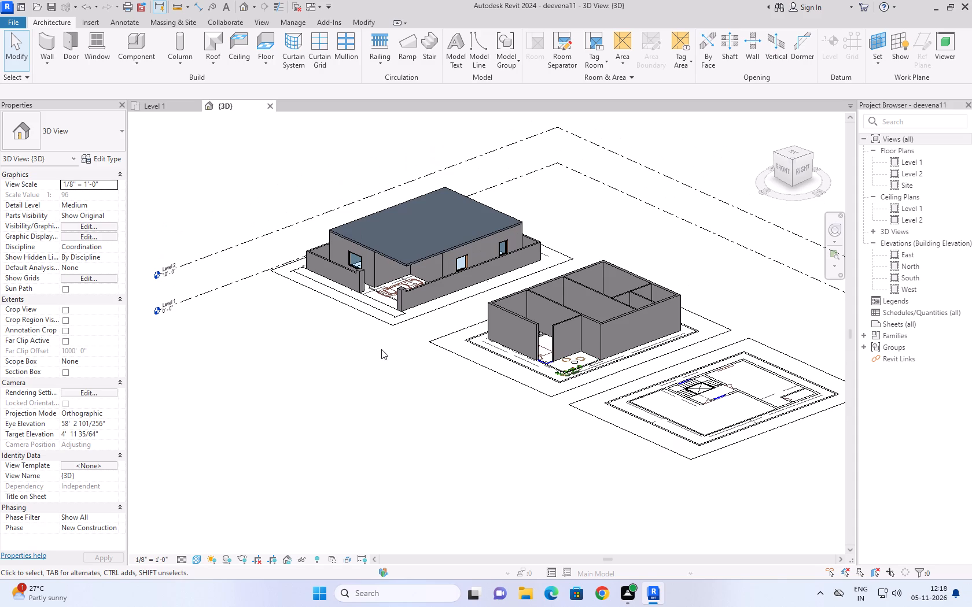
click(445, 186)
click(347, 364)
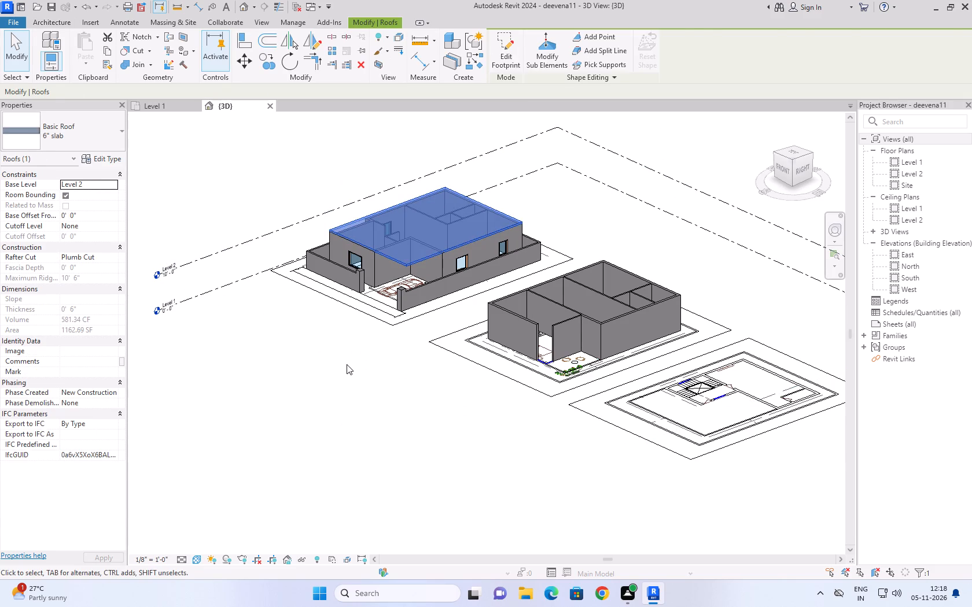
middle_drag(384, 345, 311, 430)
scroll(339, 419, up, 3)
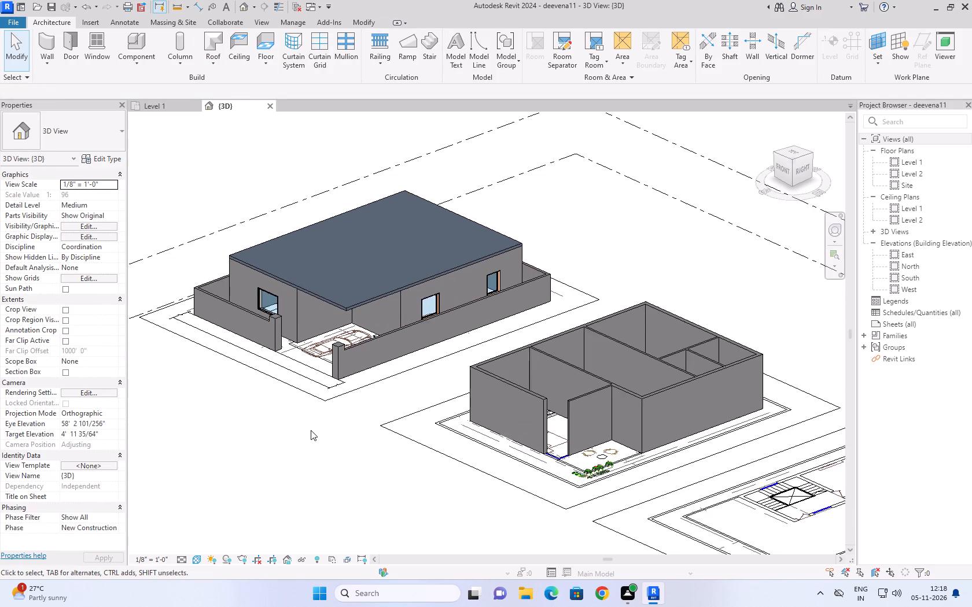
scroll(311, 430, down, 4)
scroll(307, 434, up, 1)
middle_drag(306, 434, 325, 404)
scroll(325, 404, up, 1)
middle_drag(326, 402, 280, 434)
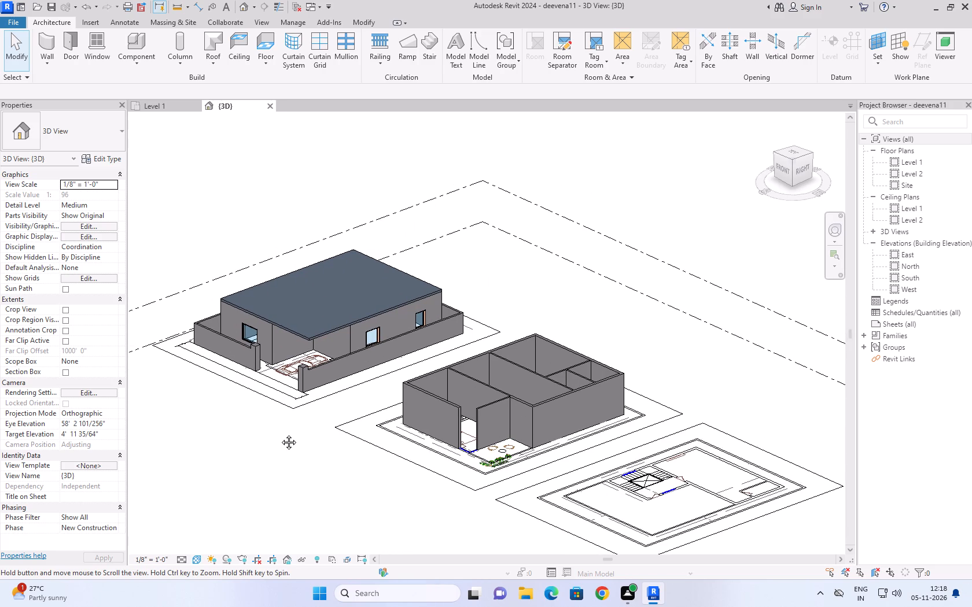
middle_drag(280, 434, 281, 434)
middle_drag(281, 431, 264, 437)
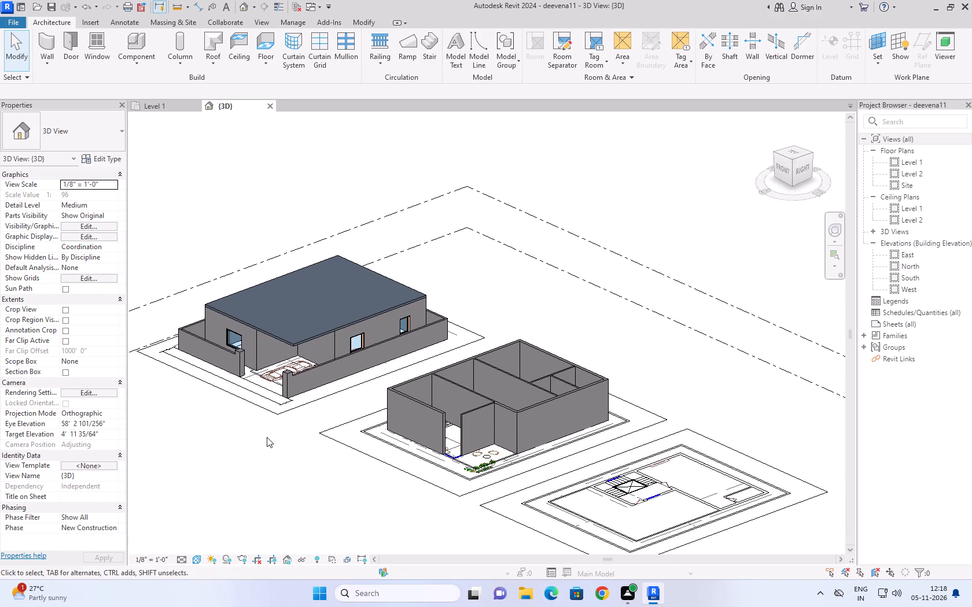
middle_drag(267, 437, 271, 401)
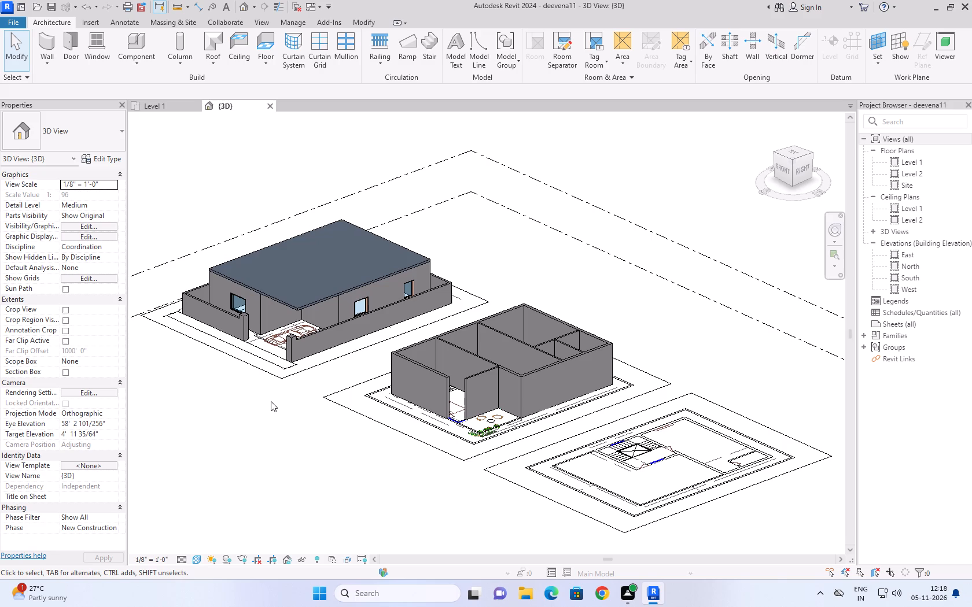
scroll(496, 249, up, 2)
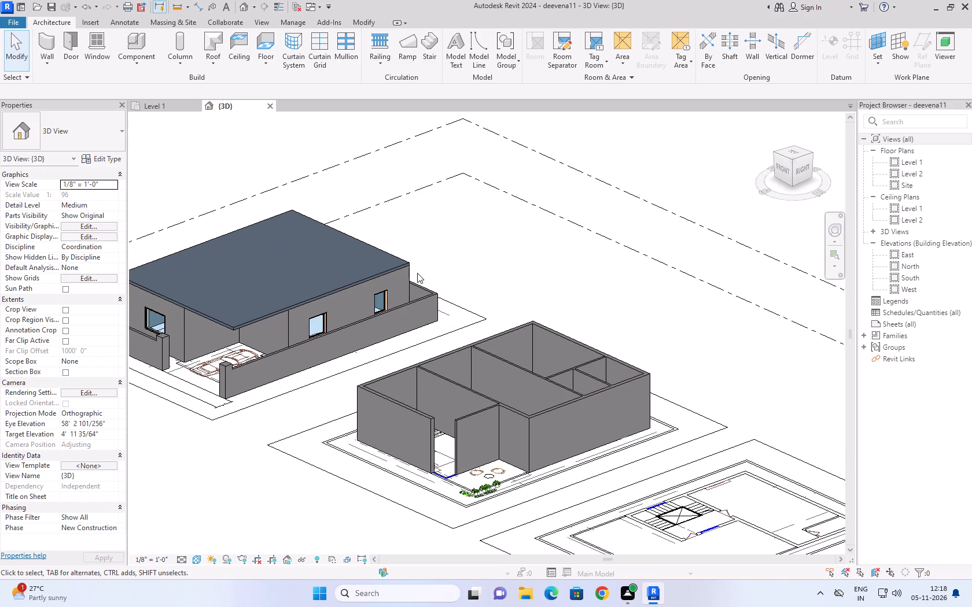
Examine the roofed building's exterior side wall and the area around its front window and low boundary wall.
click(407, 270)
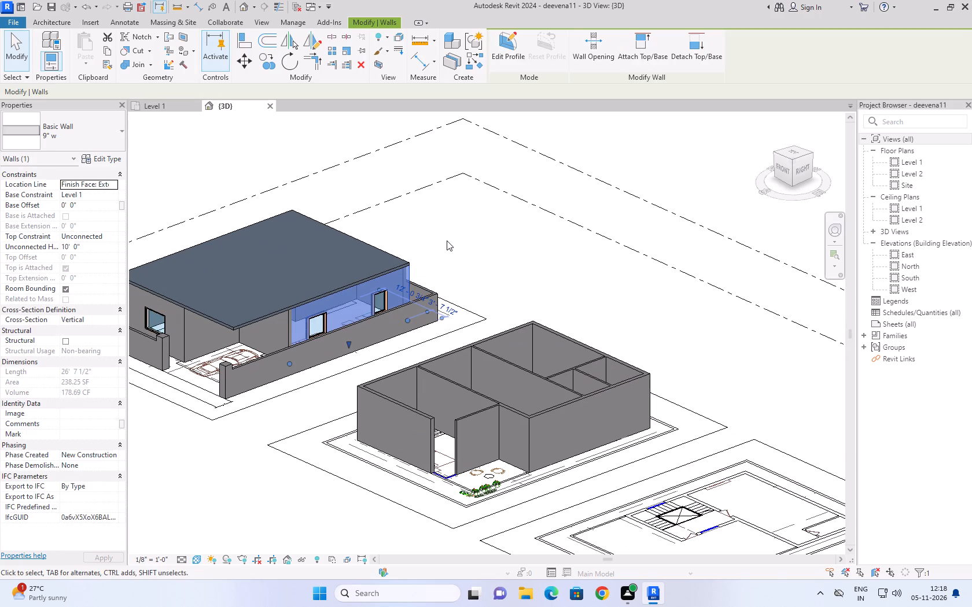
click(447, 240)
scroll(447, 240, down, 3)
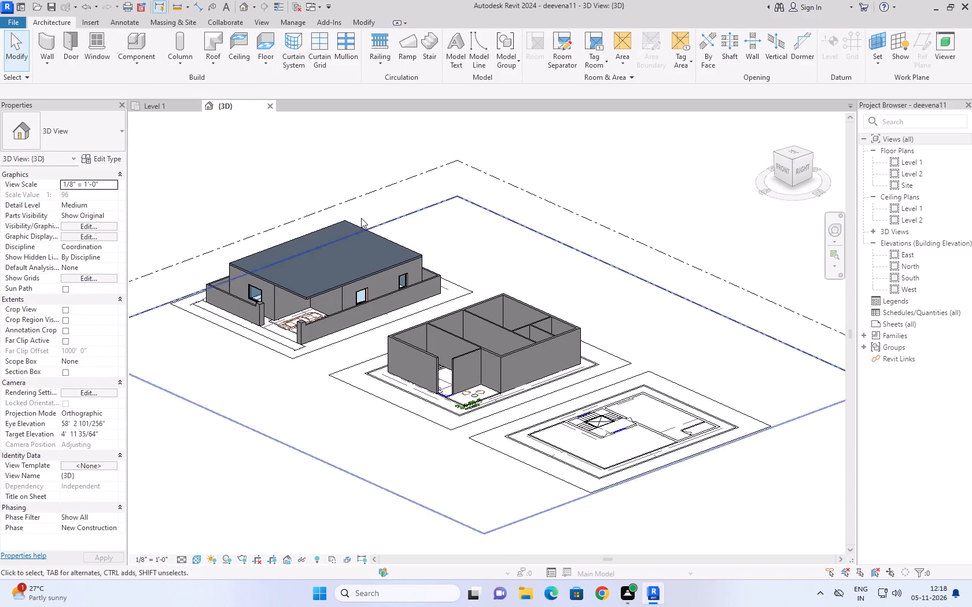
scroll(142, 190, up, 3)
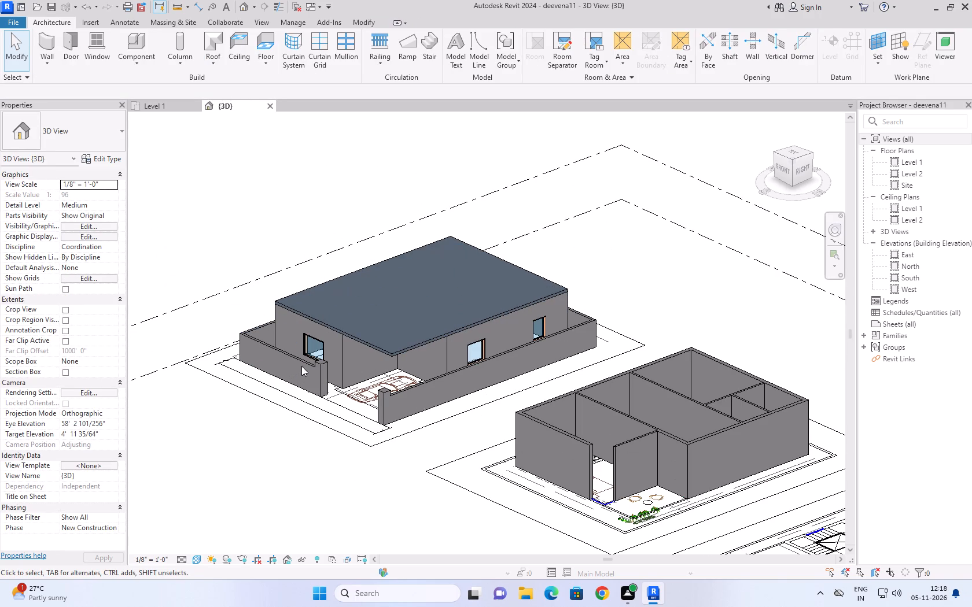
click(306, 362)
scroll(173, 254, down, 3)
middle_drag(299, 405, 275, 389)
scroll(275, 389, up, 1)
click(275, 389)
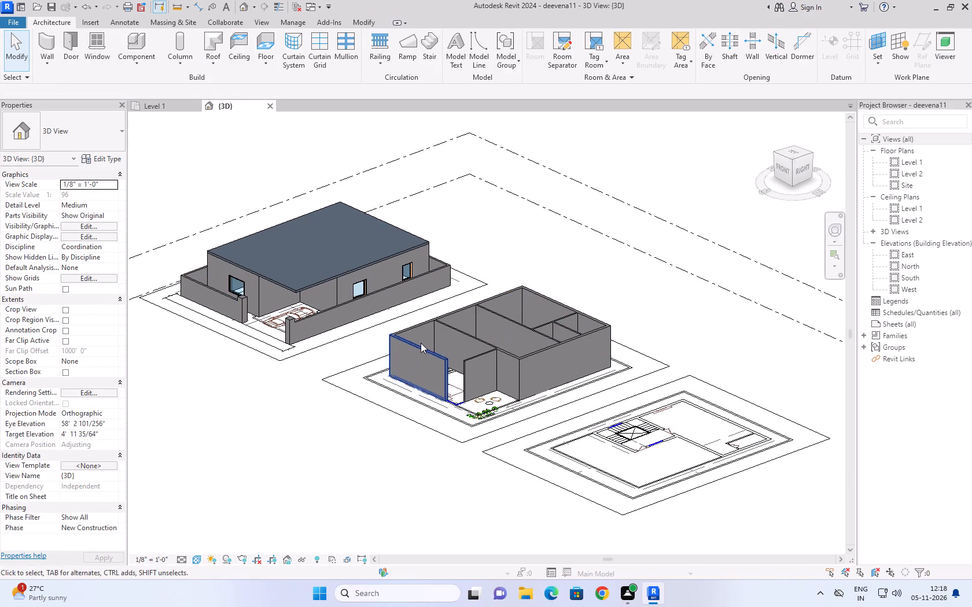
Examine the roofless middle building's front wall, then its room layout from above and at an angle.
click(421, 343)
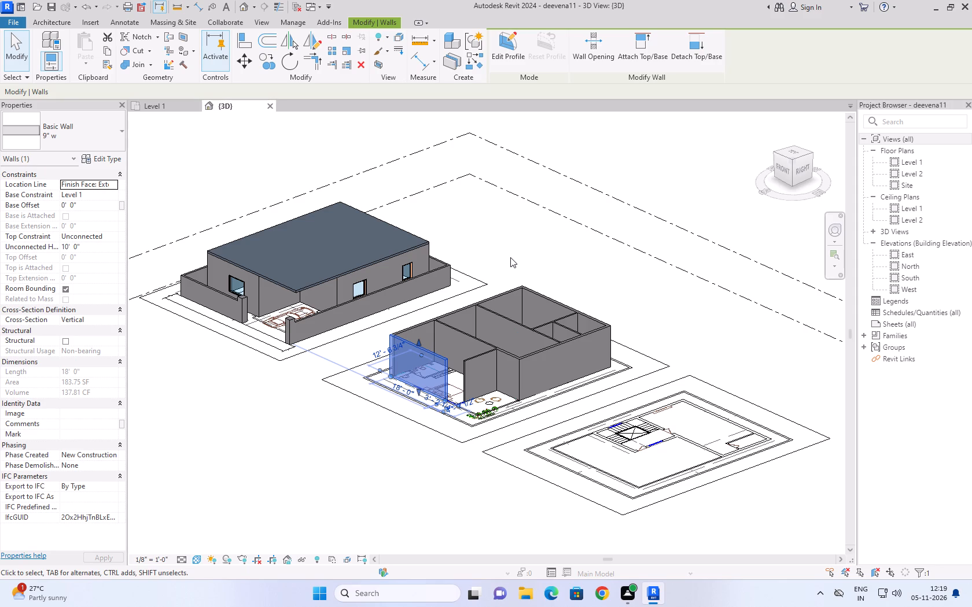
click(510, 257)
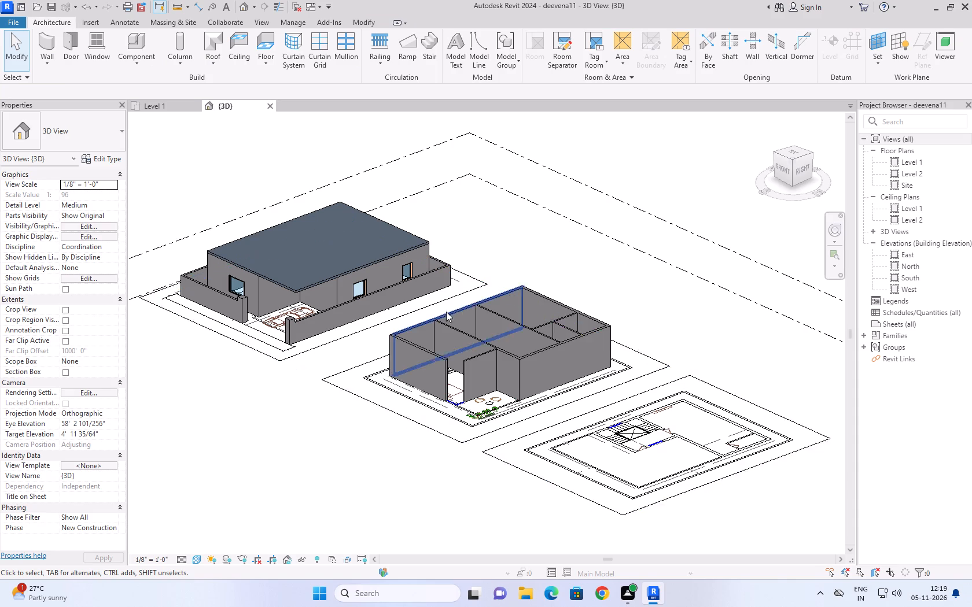
scroll(446, 313, up, 2)
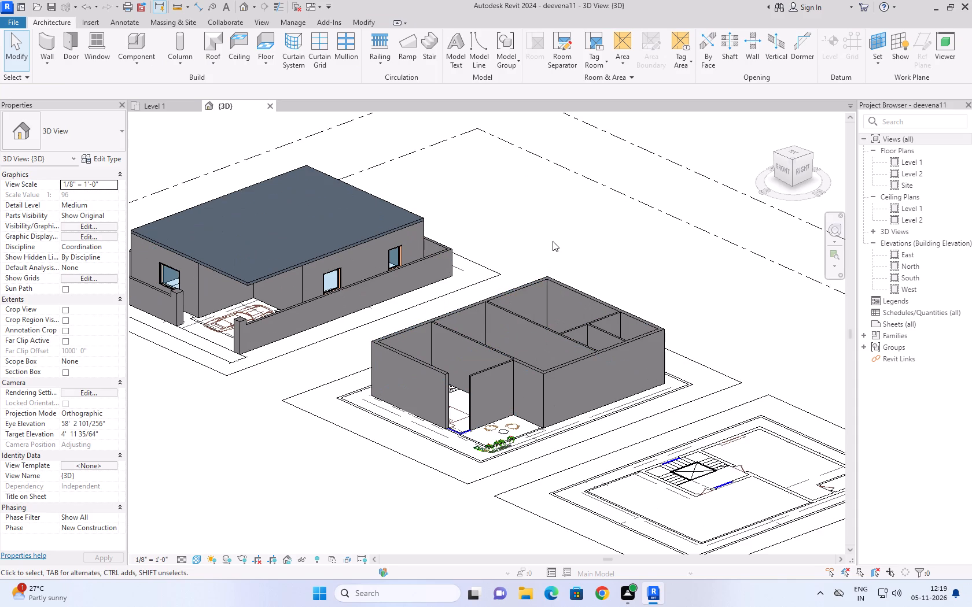
shift+middle_drag(553, 240, 540, 351)
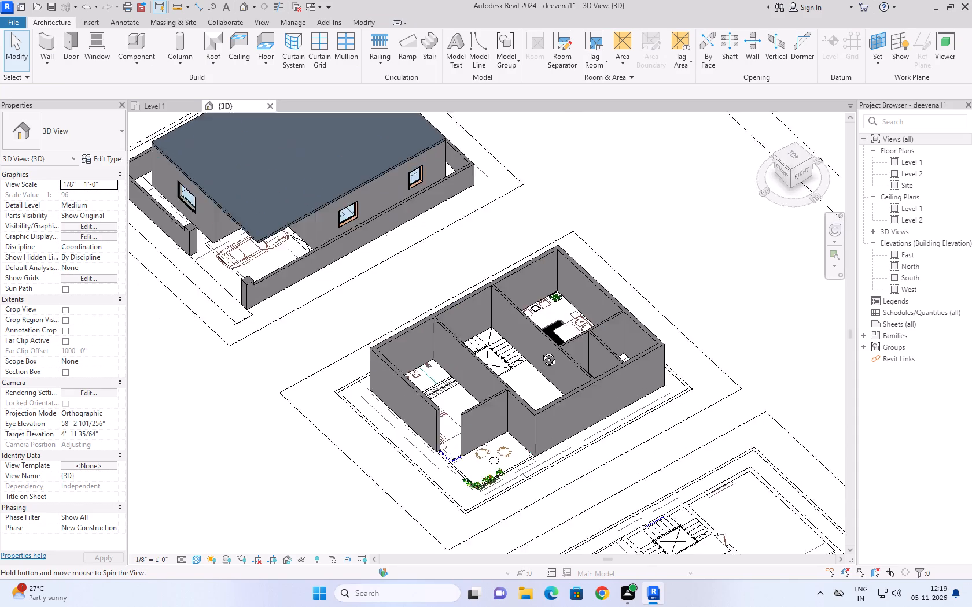
shift+middle_drag(540, 351, 640, 469)
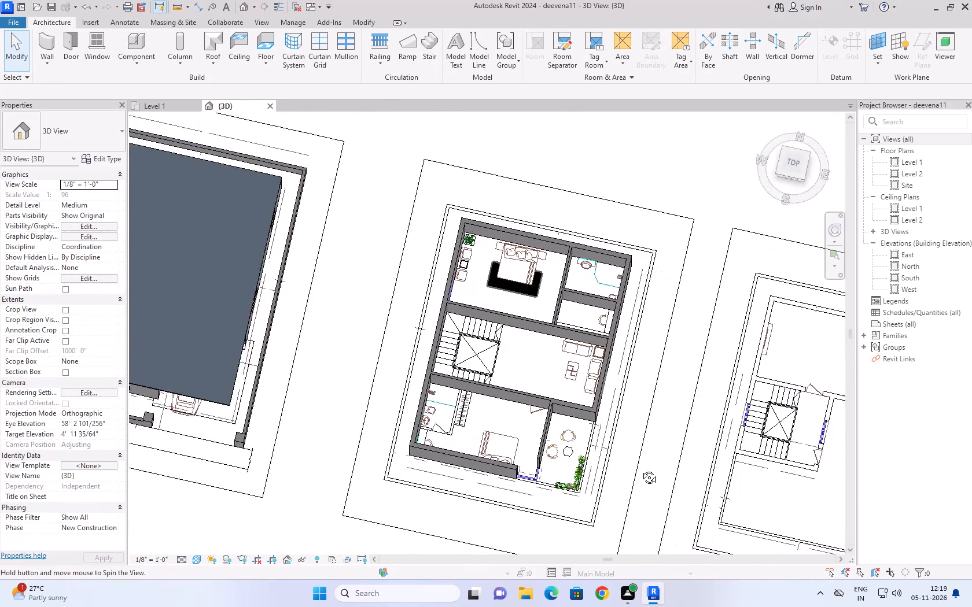
shift+middle_drag(640, 469, 624, 468)
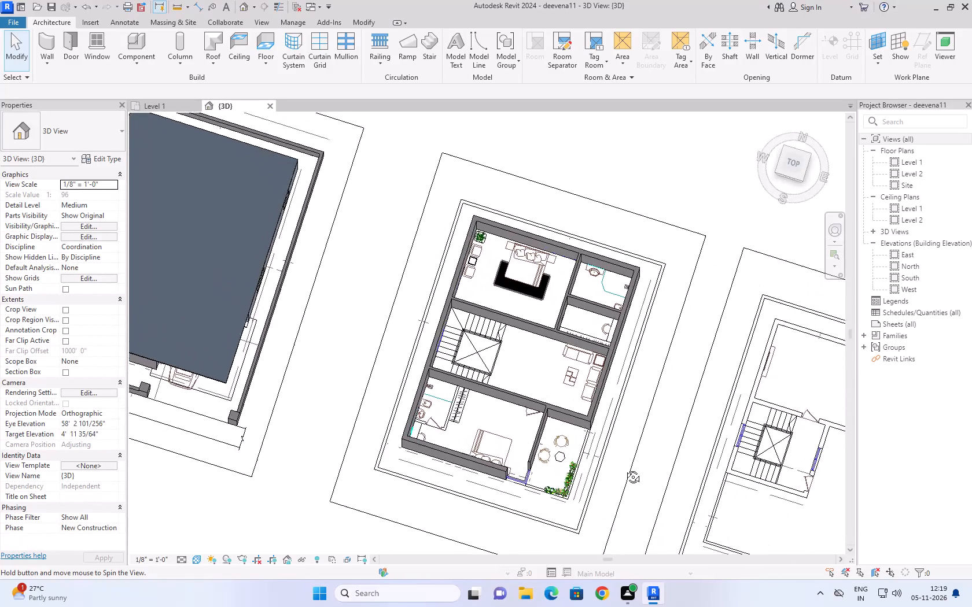
shift+middle_drag(624, 468, 619, 460)
shift+middle_drag(625, 451, 558, 226)
shift+scroll(598, 350, up, 1)
scroll(555, 225, down, 1)
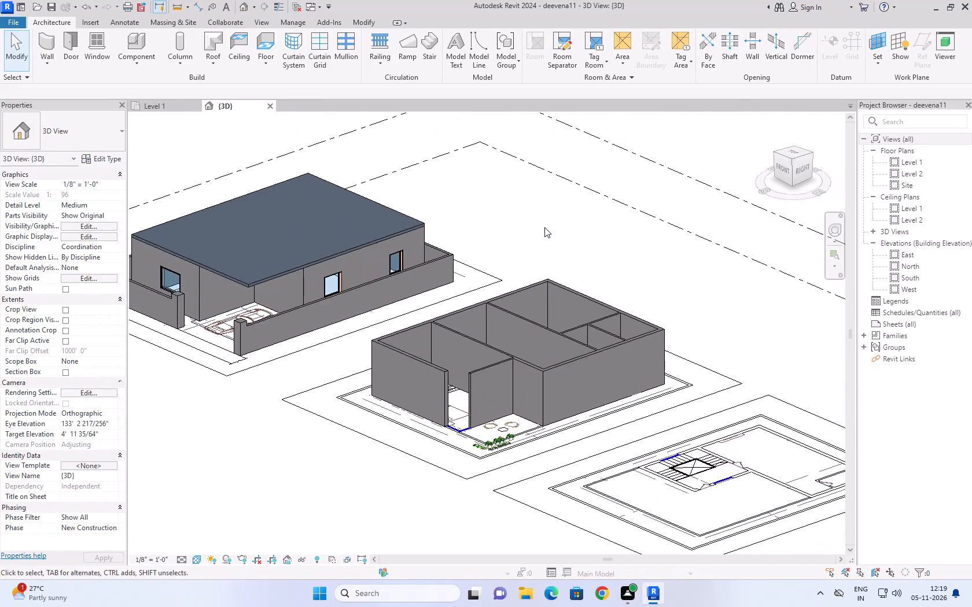
scroll(544, 227, down, 1)
scroll(481, 215, up, 2)
middle_drag(568, 233, 524, 235)
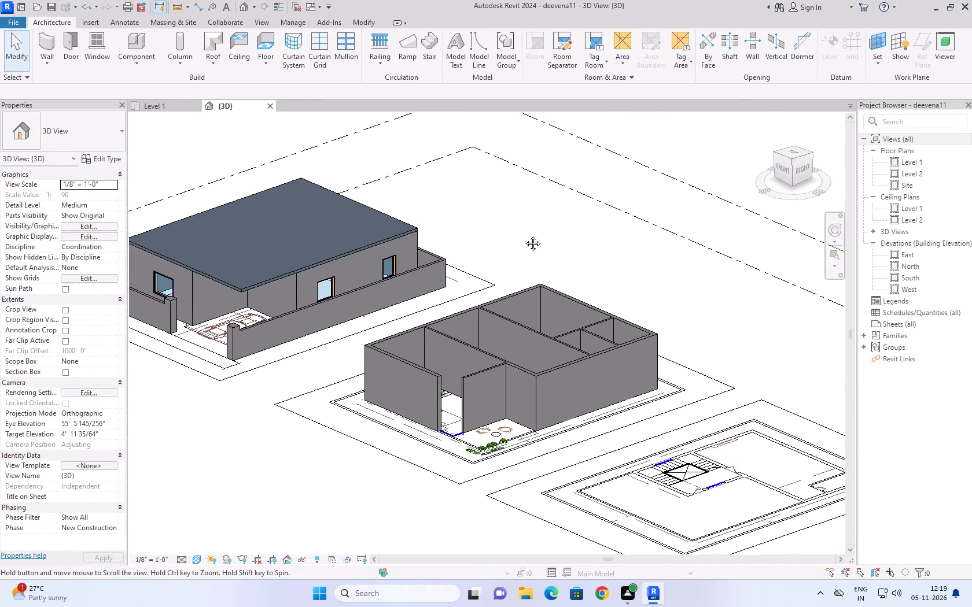
middle_drag(524, 235, 519, 236)
scroll(519, 236, up, 2)
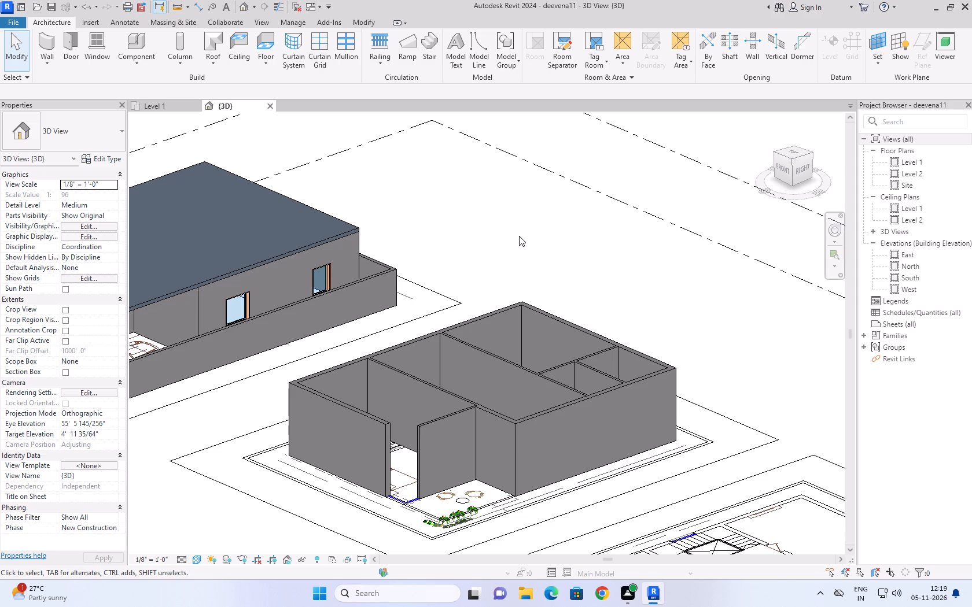
Inspect the roofless middle building's rear exterior wall and the long side wall facing the roofed house.
click(537, 257)
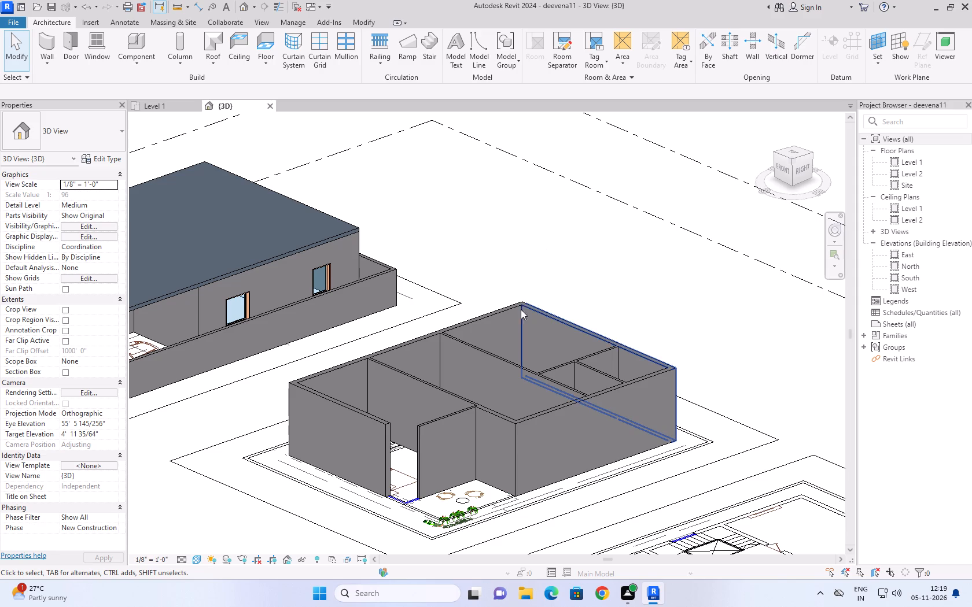
click(534, 307)
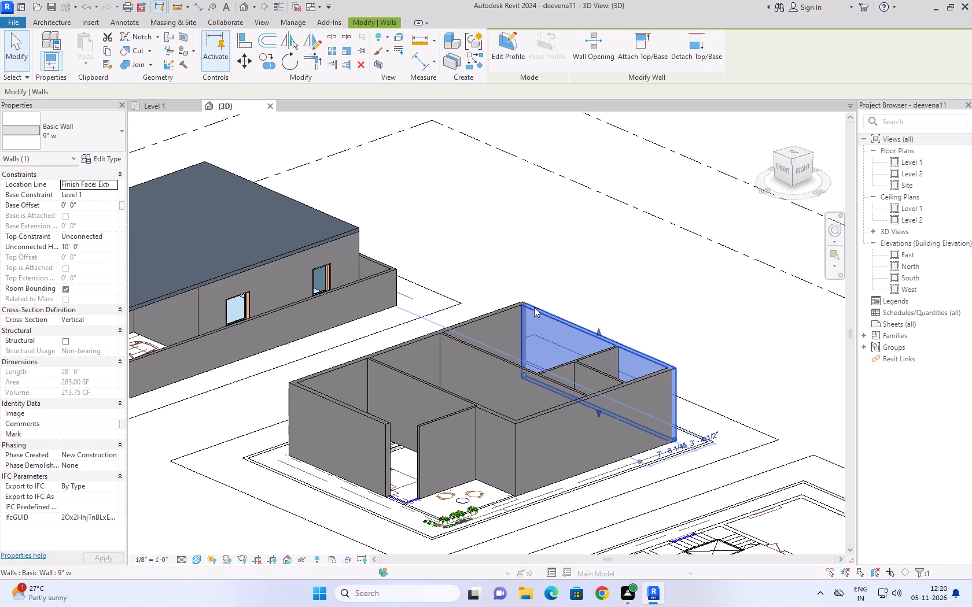
click(508, 283)
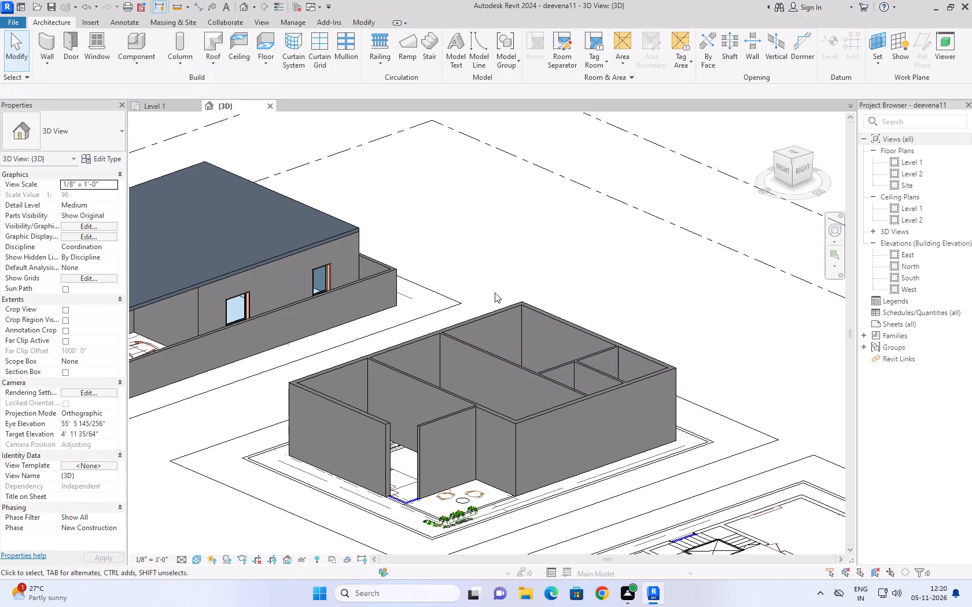
click(501, 314)
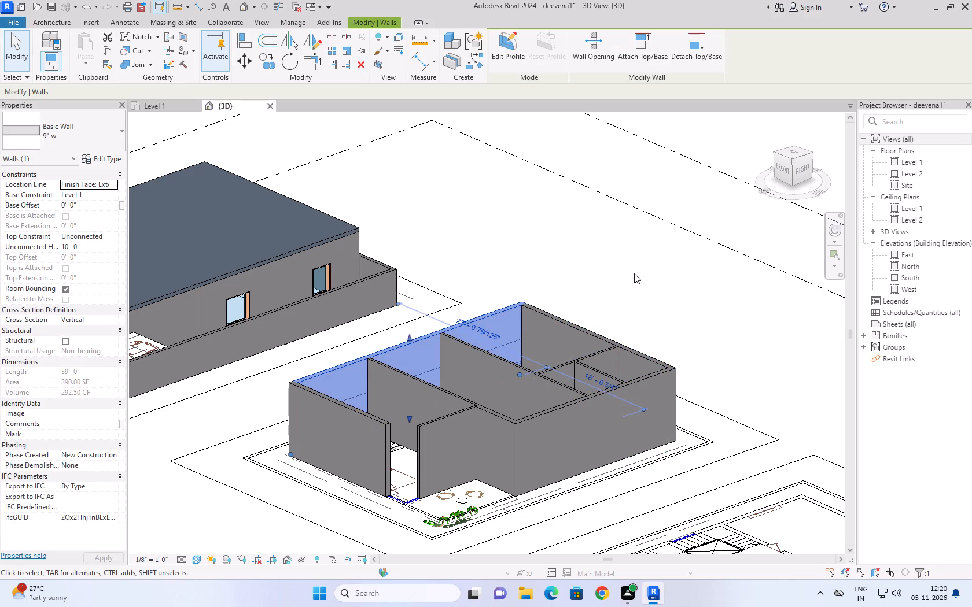
click(629, 273)
scroll(435, 246, down, 1)
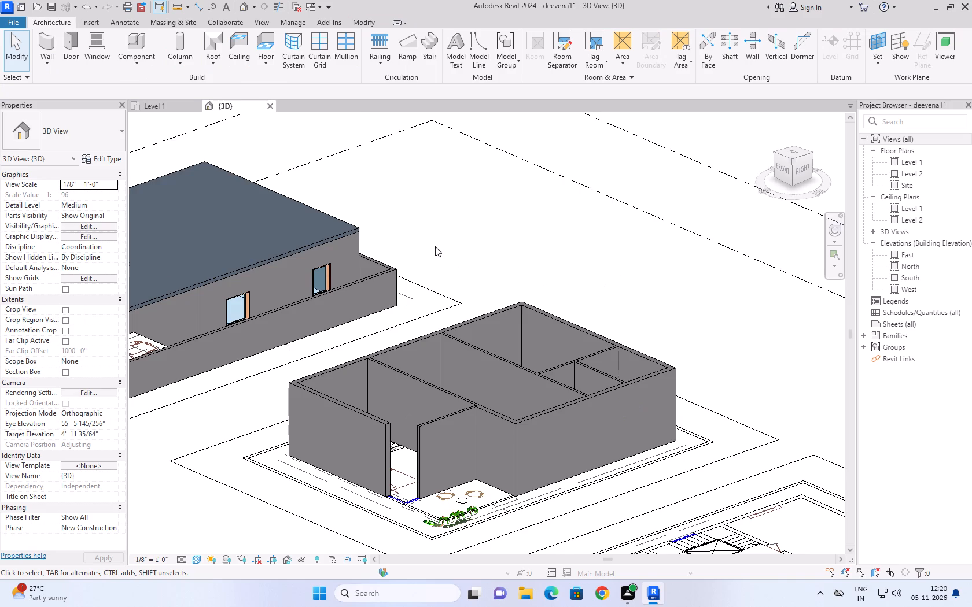
scroll(435, 246, down, 1)
Inspect the roofless middle building's interior partitions, including the small rear rooms, and the walls around its entrance.
click(421, 348)
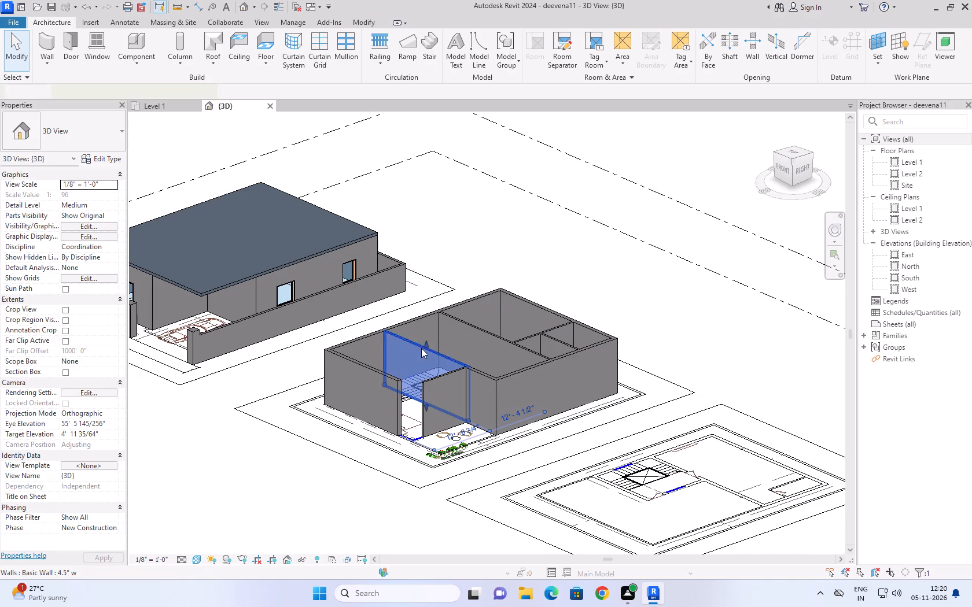
click(551, 260)
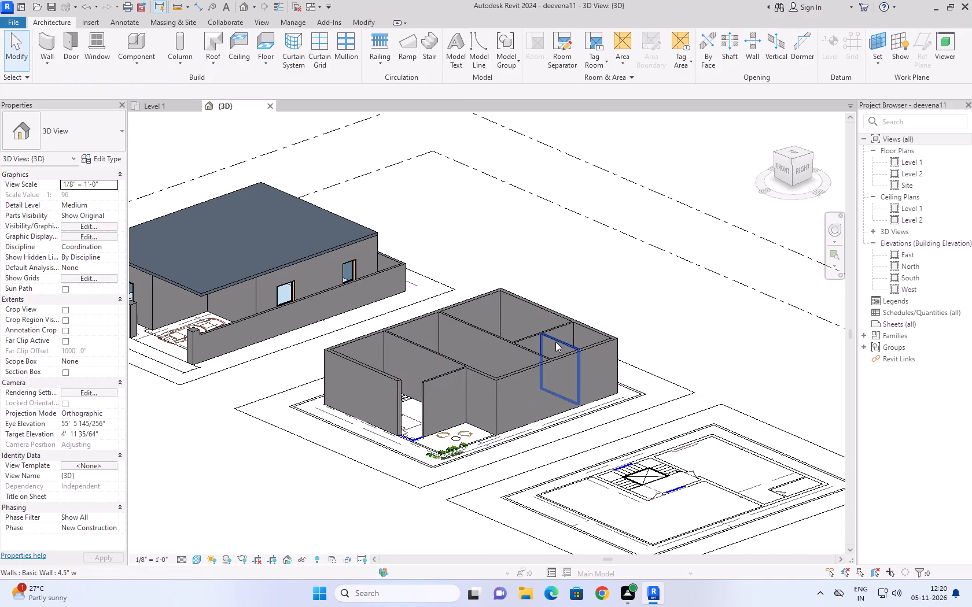
click(555, 342)
click(537, 257)
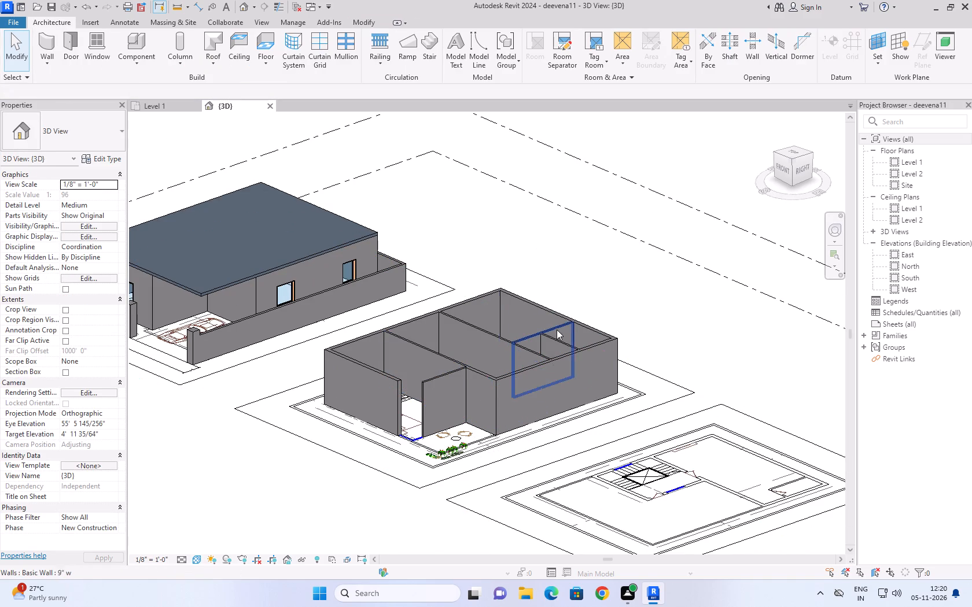
scroll(558, 331, up, 2)
click(559, 331)
click(562, 323)
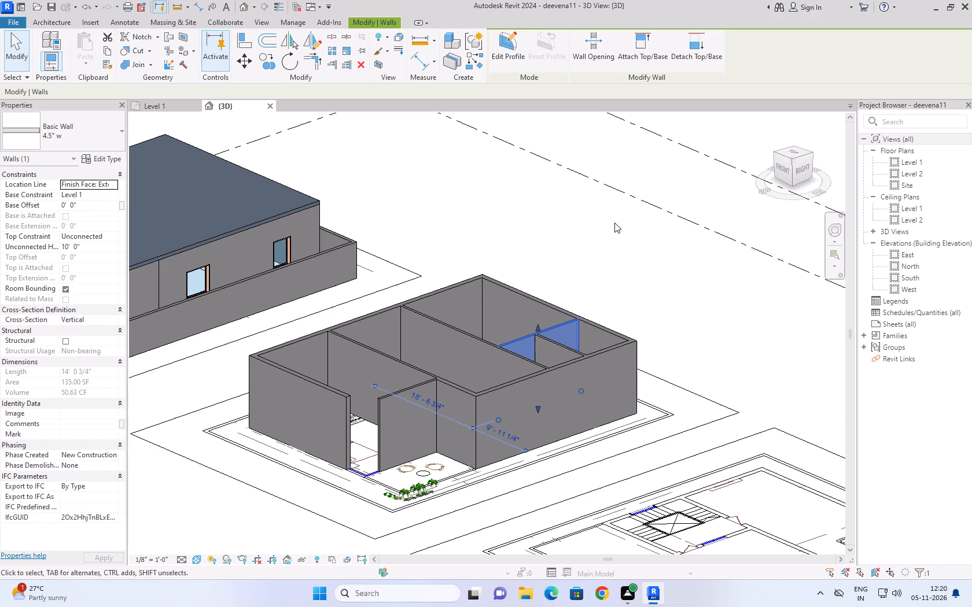
click(614, 223)
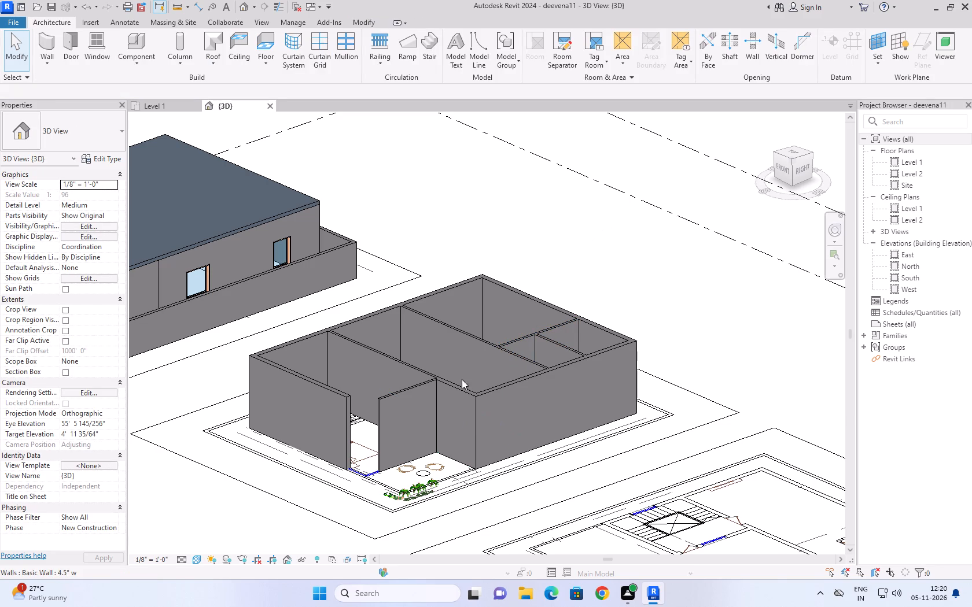
click(462, 392)
click(446, 212)
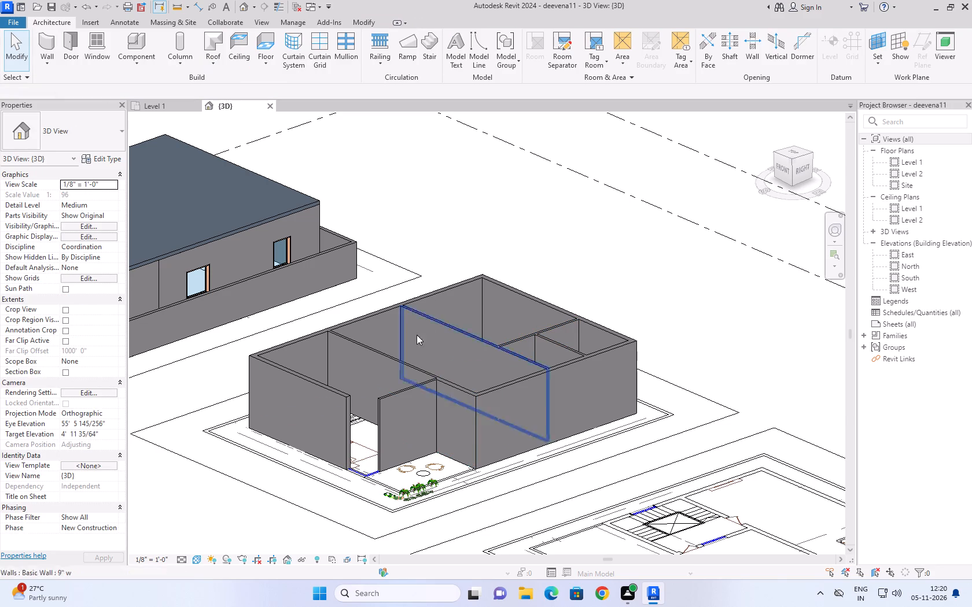
click(403, 389)
click(465, 244)
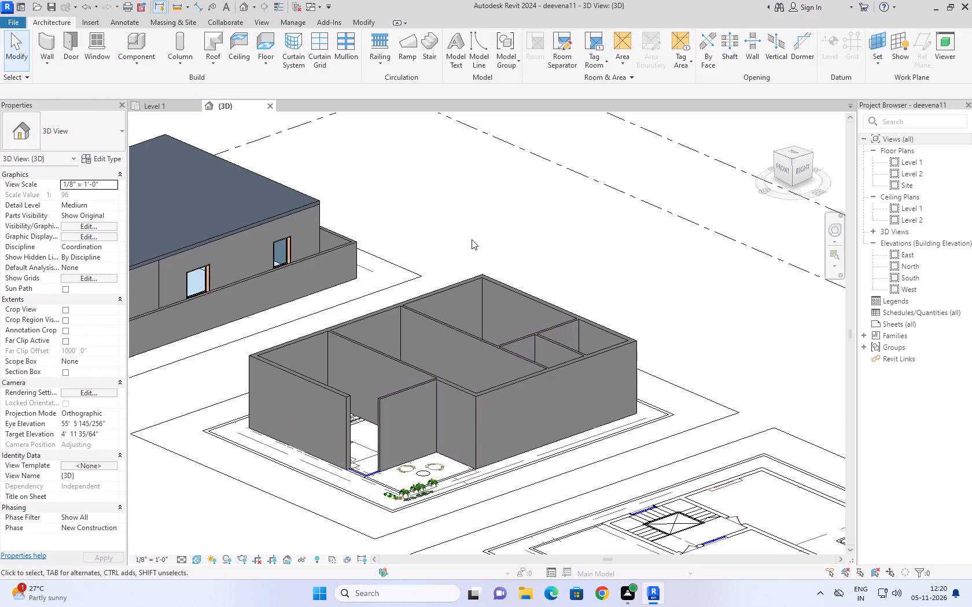
Recheck the middle building's rear exterior wall and long side wall, one at a time, in the 3D view.
scroll(472, 239, down, 3)
scroll(430, 232, up, 4)
middle_drag(429, 233, 513, 209)
click(753, 324)
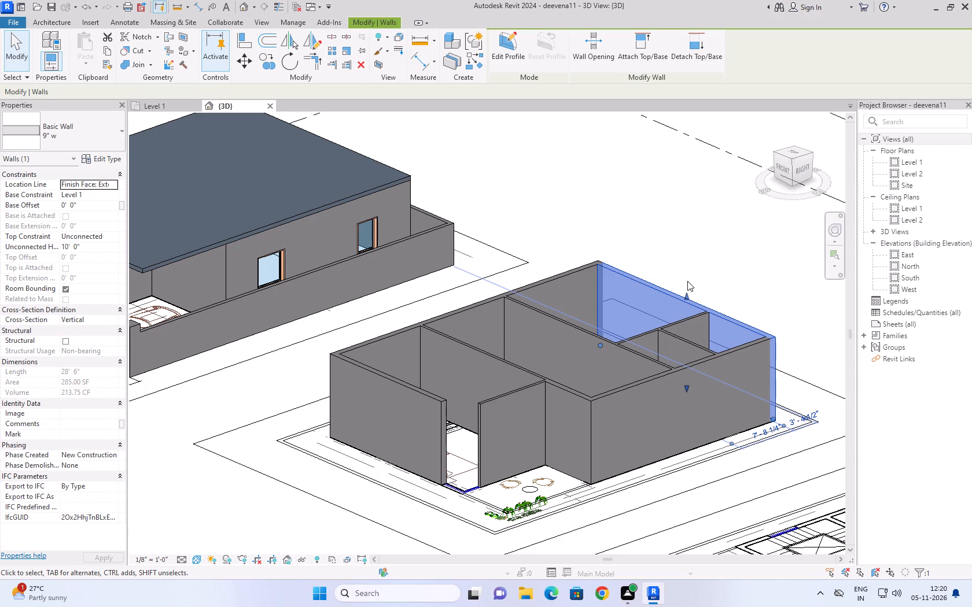
scroll(528, 227, down, 2)
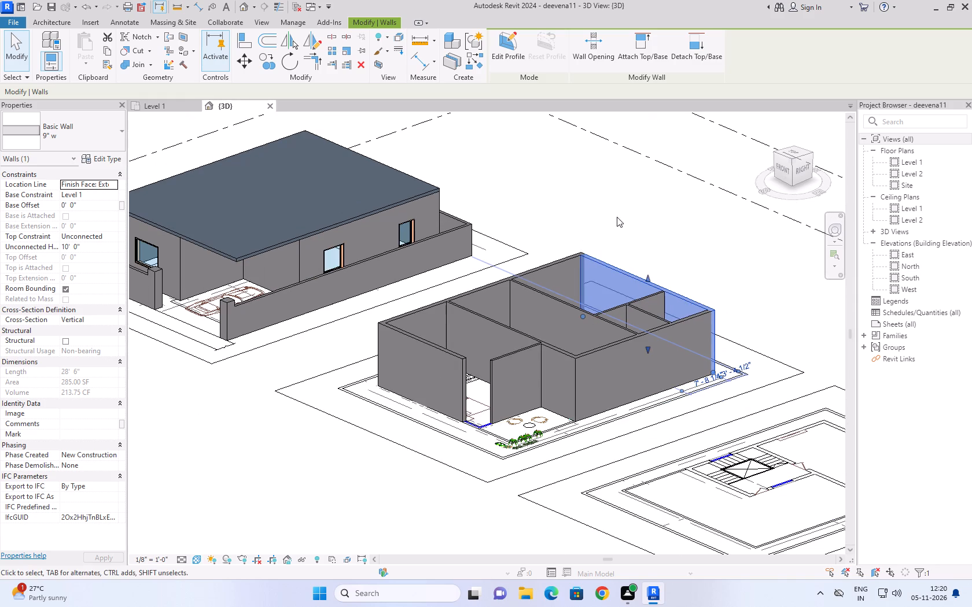
middle_drag(663, 246, 613, 232)
click(613, 232)
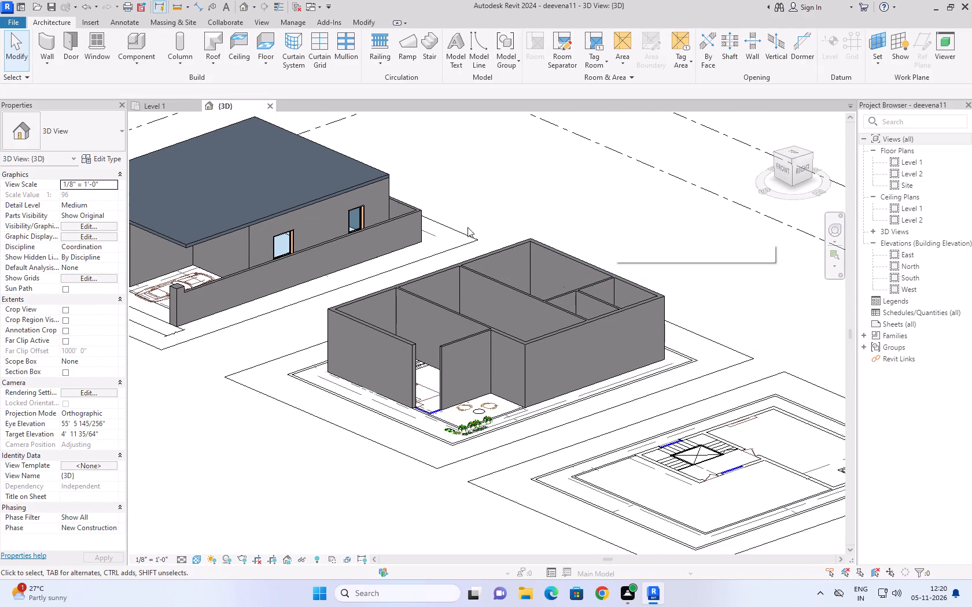
scroll(419, 286, up, 1)
click(447, 268)
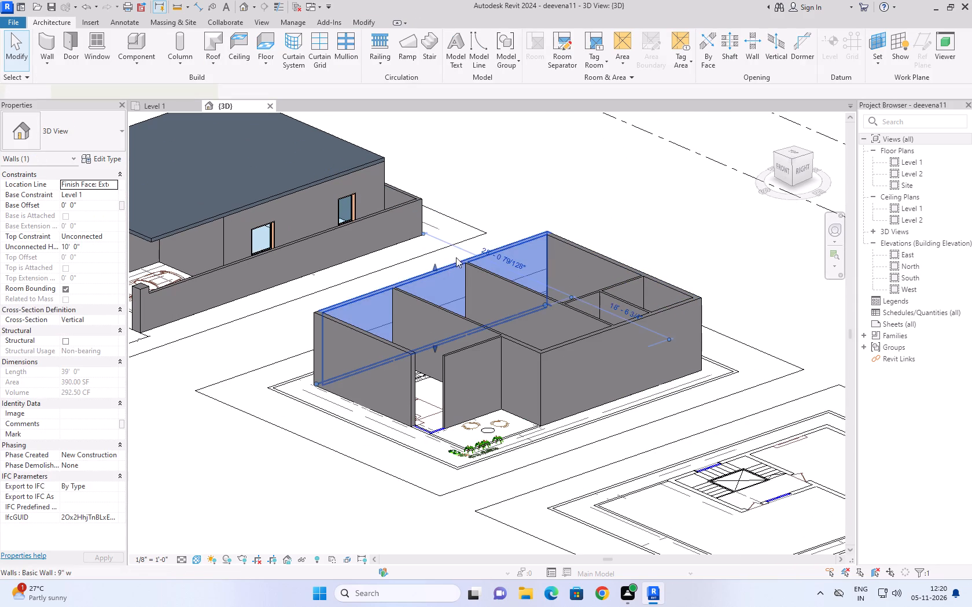
click(527, 204)
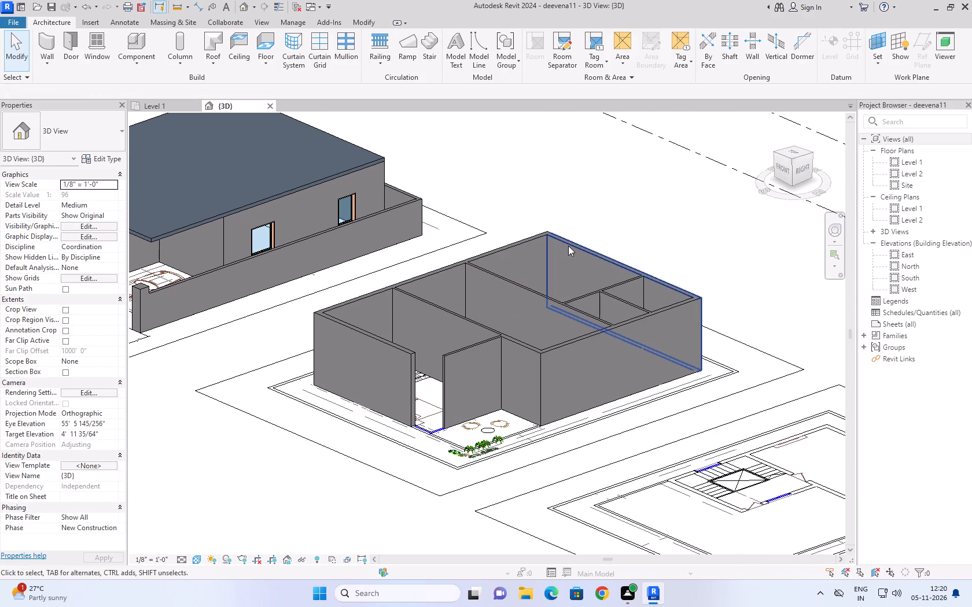
Select all instances of the 9" w wall type from the middle building's rear wall and view them across both buildings.
click(568, 246)
text(sa)
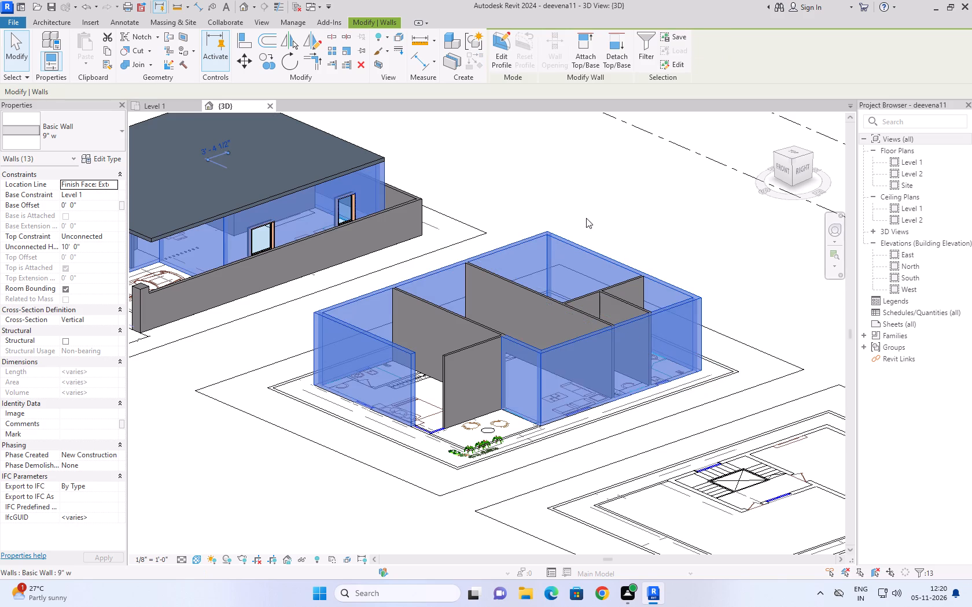
scroll(609, 195, down, 3)
middle_drag(608, 195, 623, 262)
scroll(616, 238, up, 1)
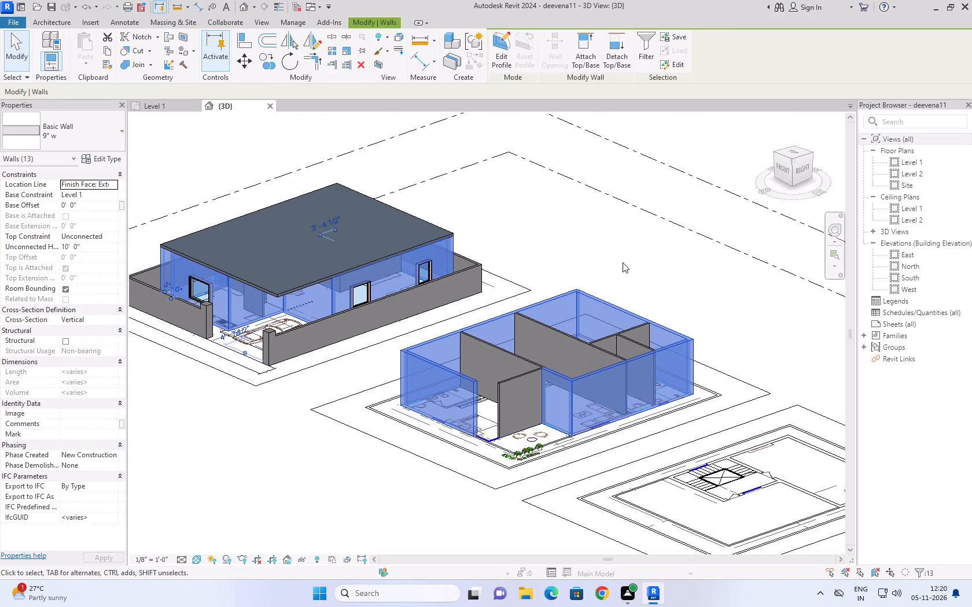
click(623, 264)
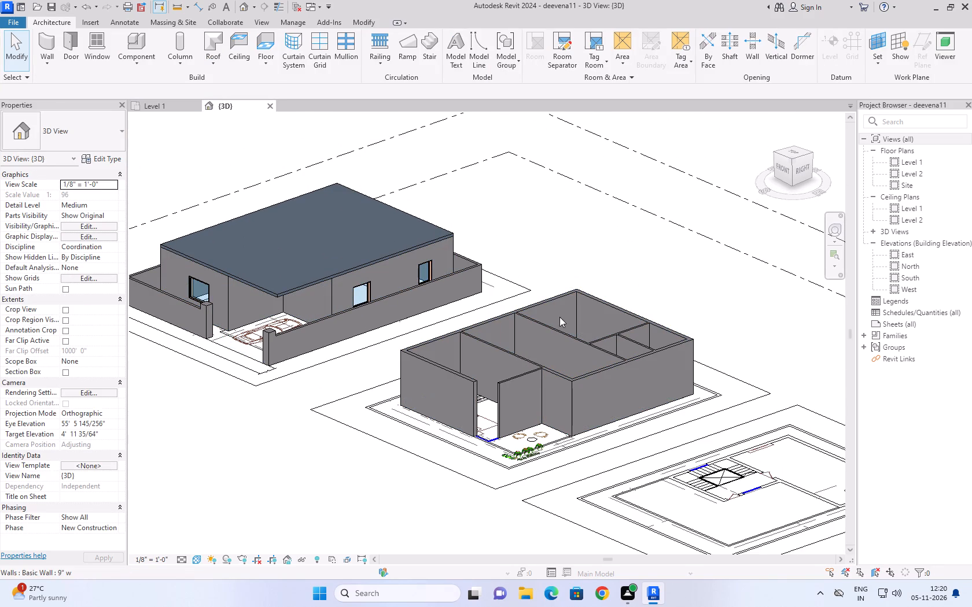
Select all instances of the 4.5" w wall type from a middle building partition and view where they occur.
click(562, 332)
text(sa)
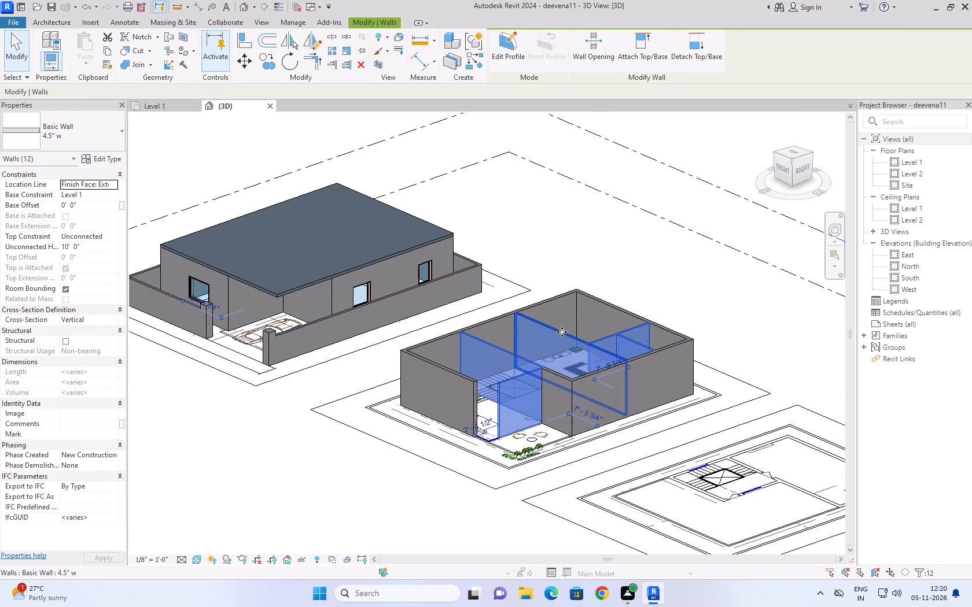
scroll(623, 256, down, 3)
scroll(622, 256, up, 2)
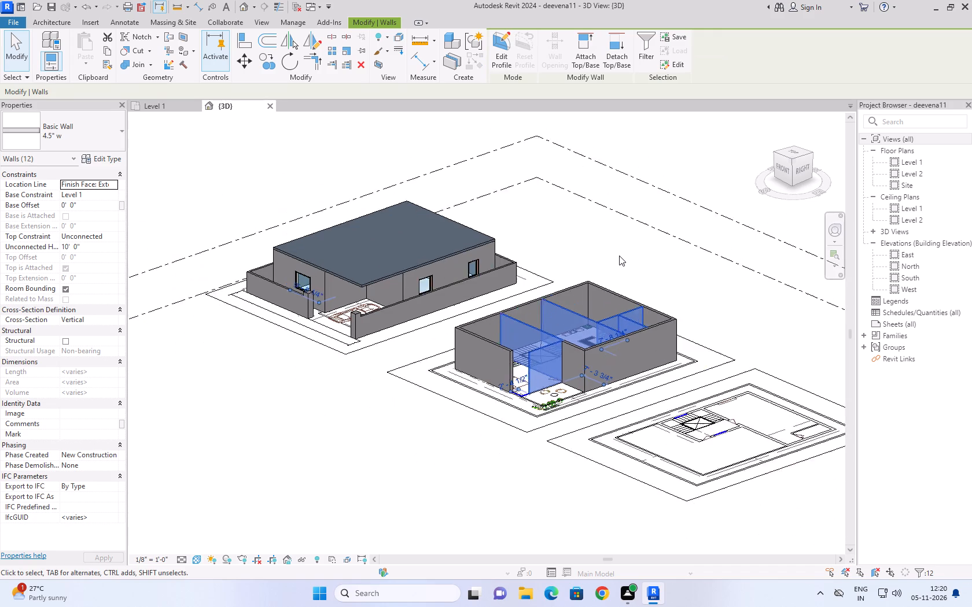
scroll(619, 256, up, 3)
Select all 9" w and 4.5" w wall instances together and view them across both buildings.
click(607, 324)
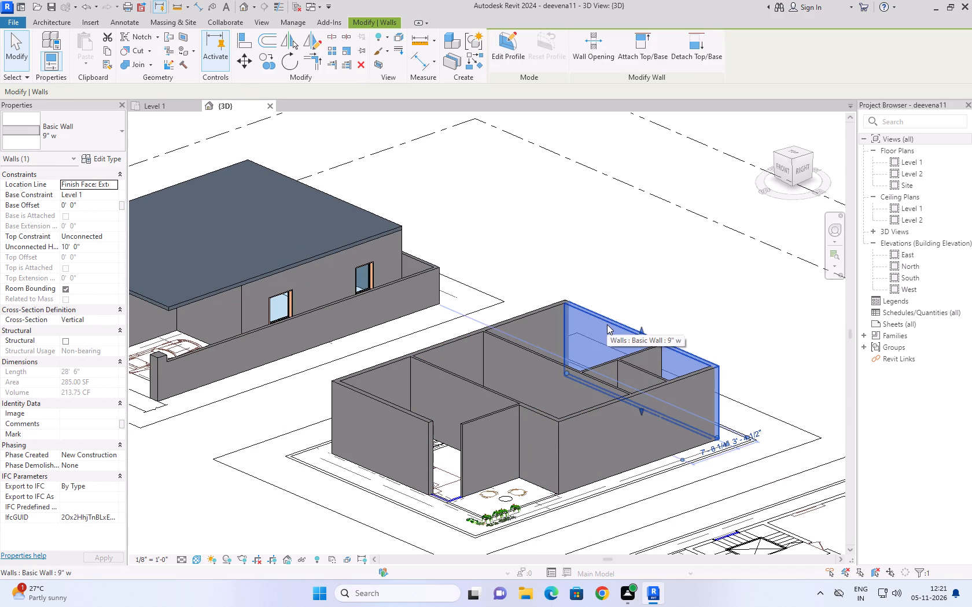
text(sa)
scroll(637, 295, down, 2)
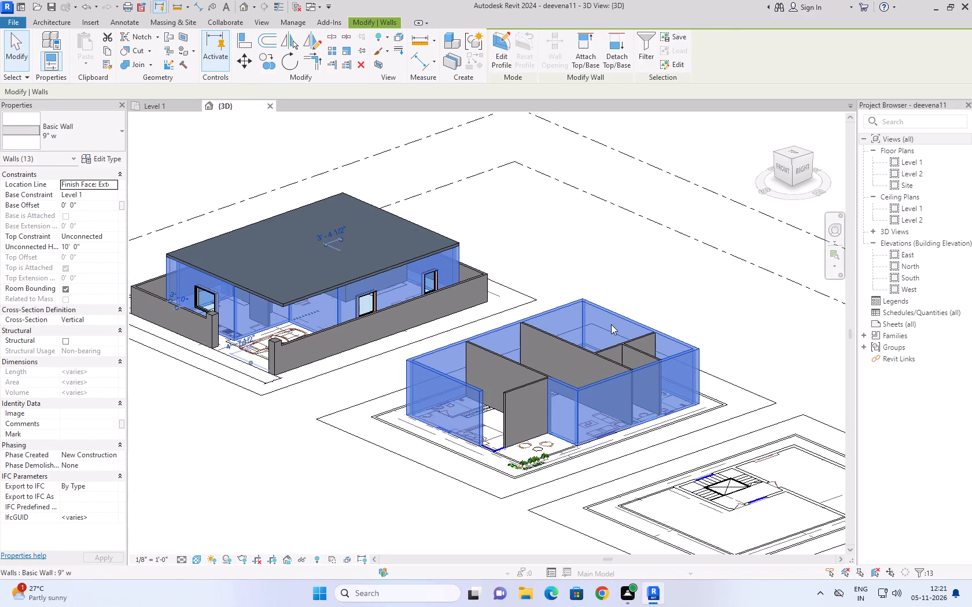
ctrl+click(598, 358)
text(sa)
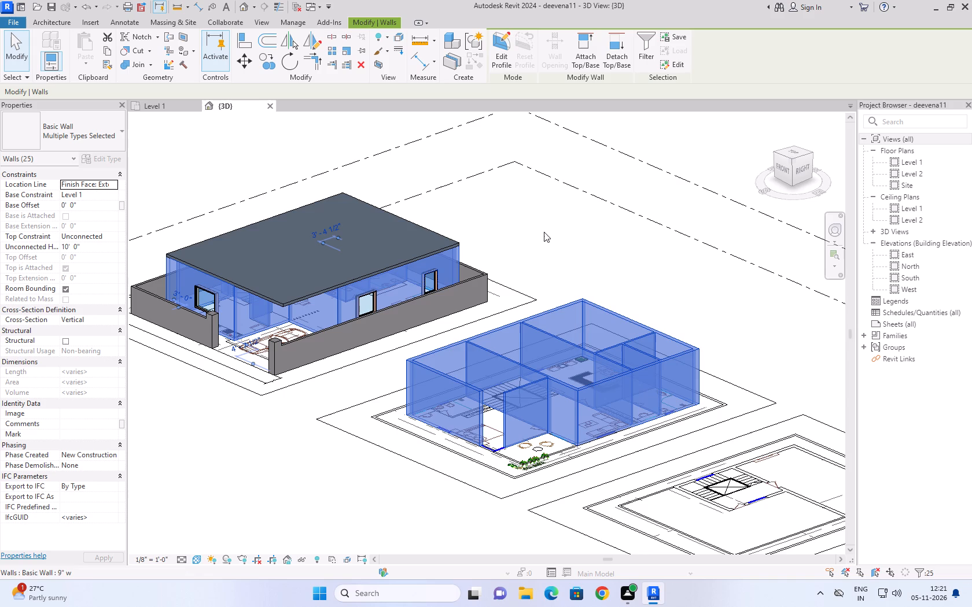
middle_drag(546, 231, 575, 206)
scroll(575, 206, up, 1)
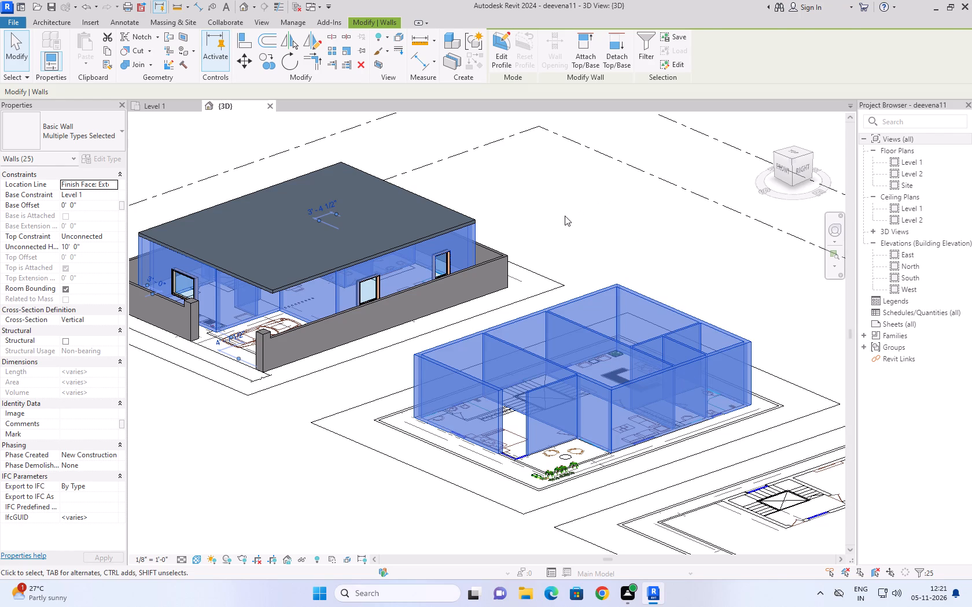
click(565, 216)
Examine both buildings and the third floor plan together, including the middle building's side wall facing the roofed house.
scroll(564, 216, down, 2)
middle_drag(562, 216, 505, 227)
scroll(505, 227, up, 1)
scroll(505, 227, down, 1)
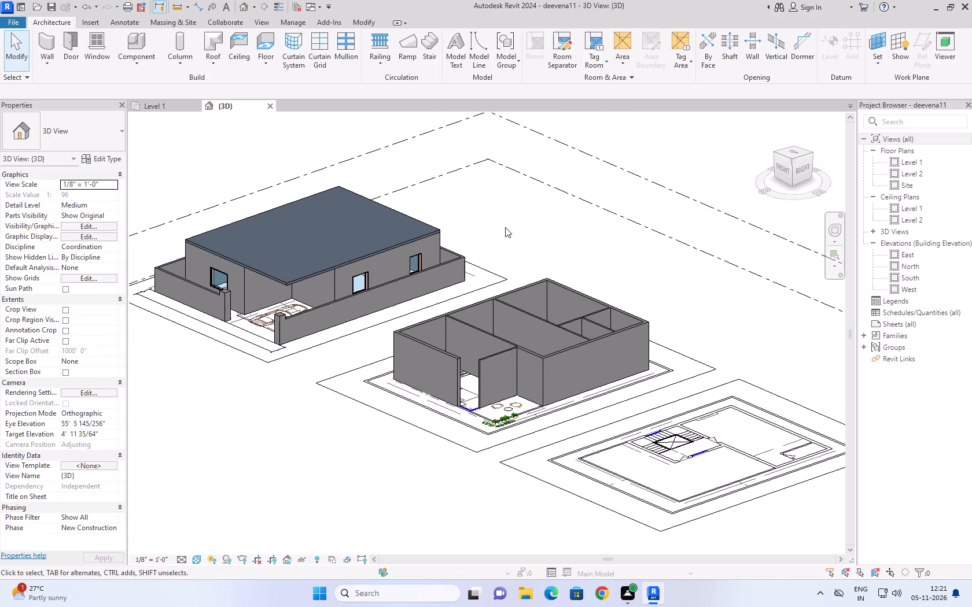
middle_drag(505, 227, 550, 240)
scroll(550, 240, up, 1)
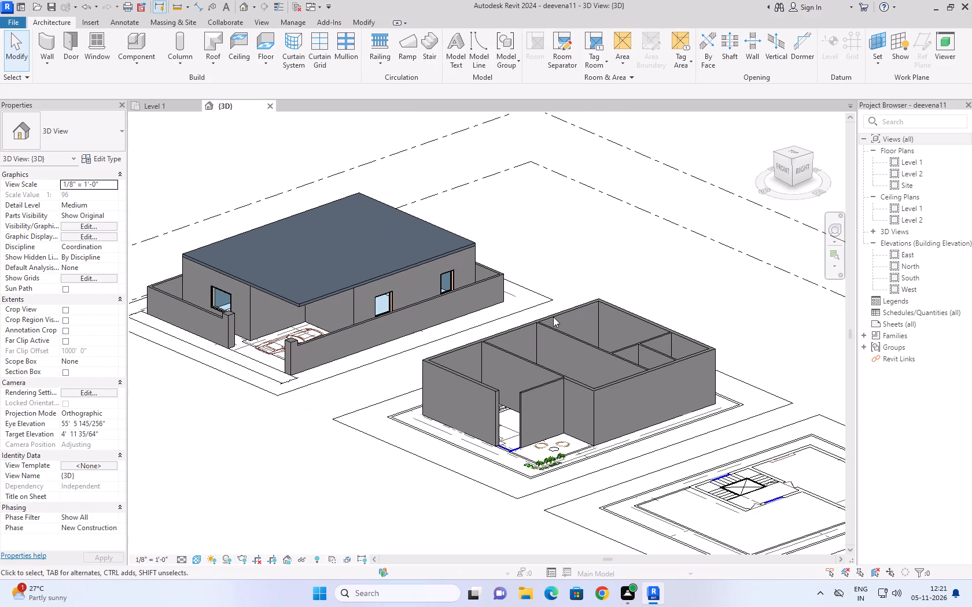
click(553, 317)
click(538, 240)
Inspect the middle building's long central partition and the partitions enclosing its small rear rooms.
click(564, 335)
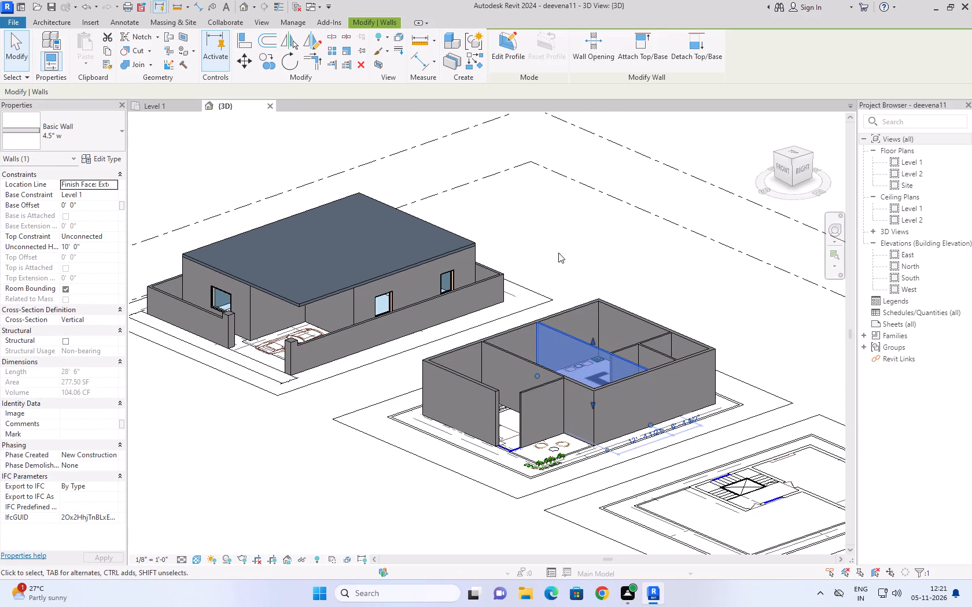
scroll(511, 232, up, 3)
click(516, 241)
scroll(516, 242, down, 2)
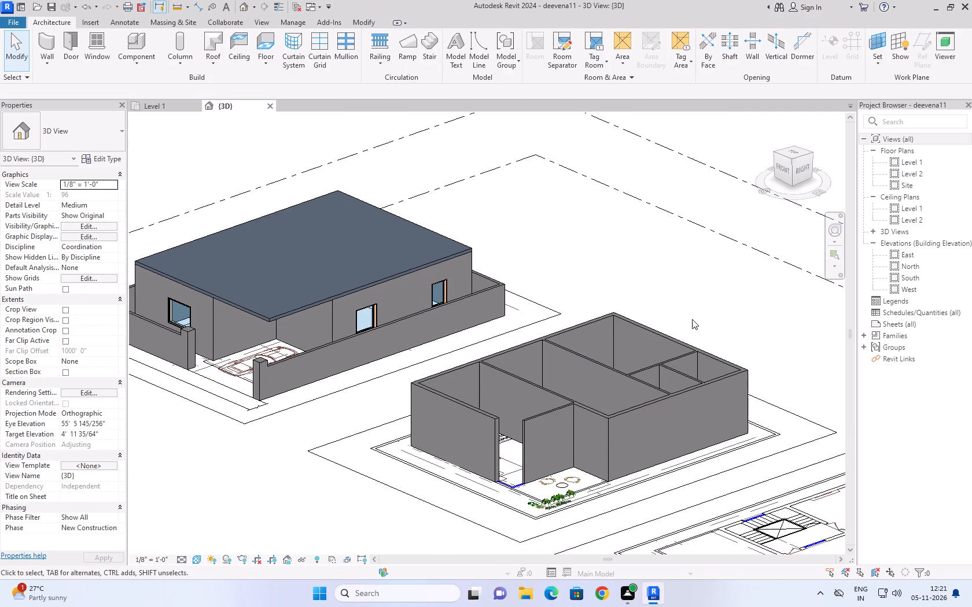
middle_drag(683, 314, 562, 253)
click(529, 307)
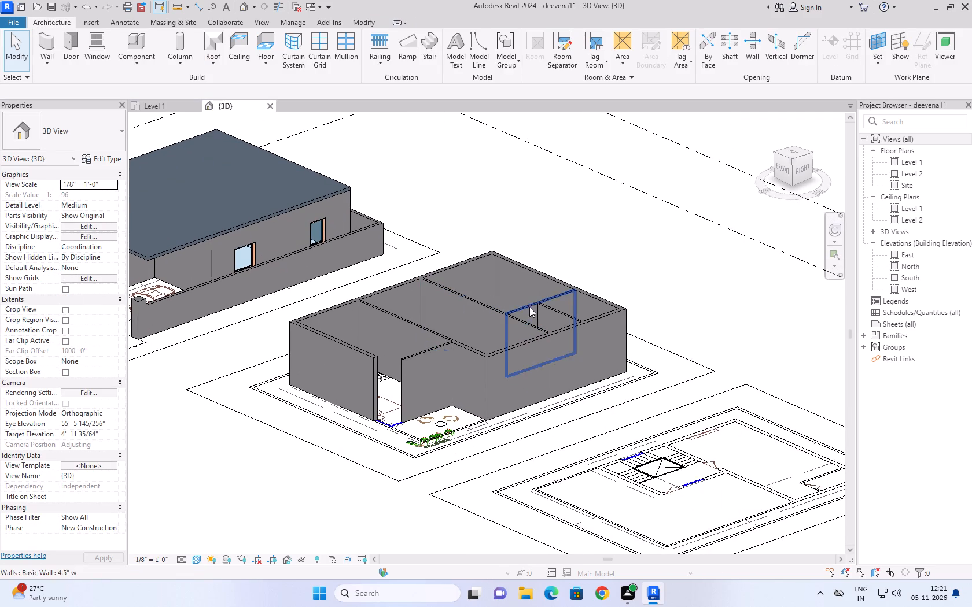
click(456, 247)
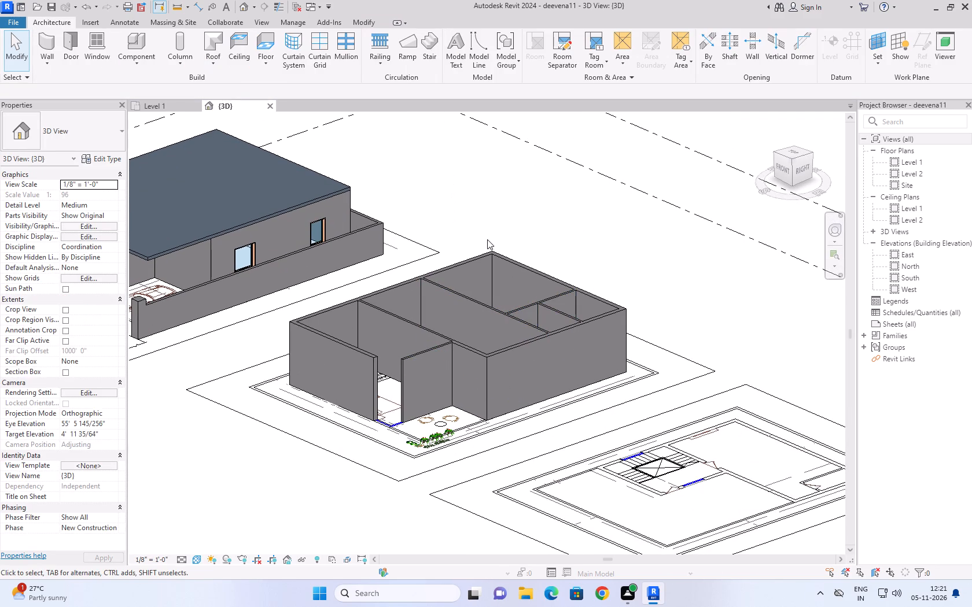
scroll(487, 239, up, 3)
middle_drag(487, 239, 575, 218)
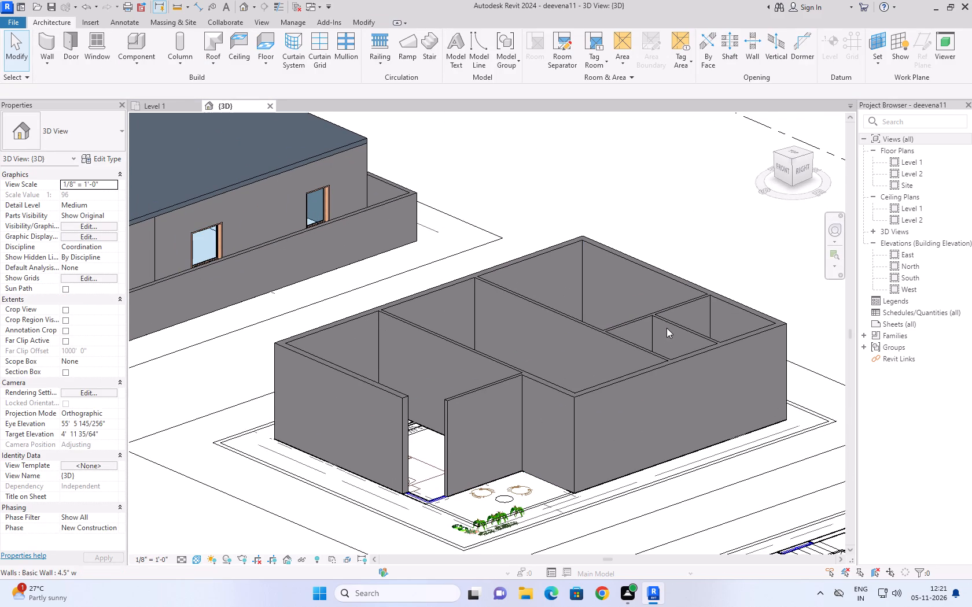
click(670, 325)
click(536, 190)
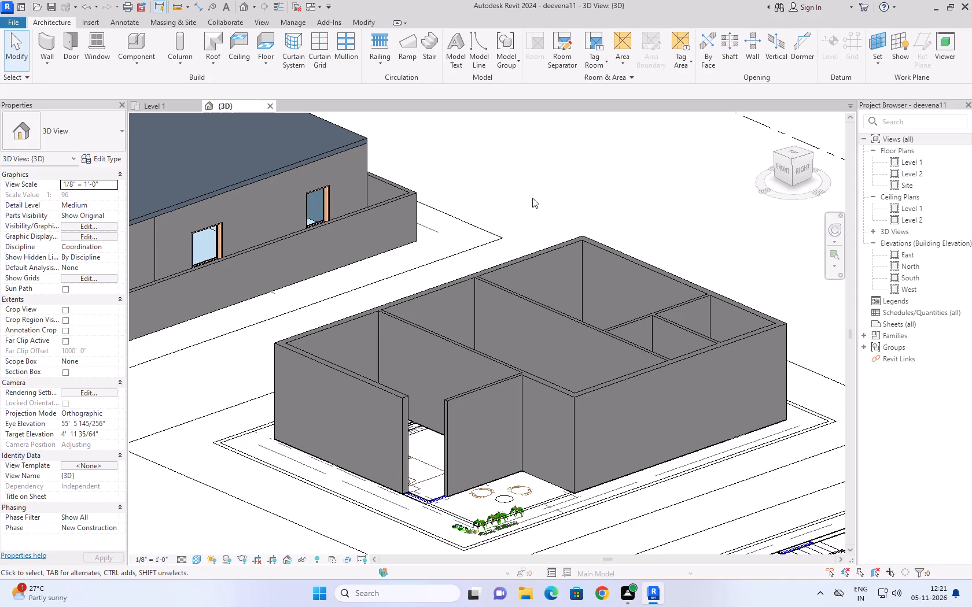
Inspect the middle building's 9" w rear wall and the adjoining exterior wall facing the roofed house, selecting them individually and together.
click(625, 256)
scroll(531, 192, down, 3)
middle_drag(531, 192, 590, 220)
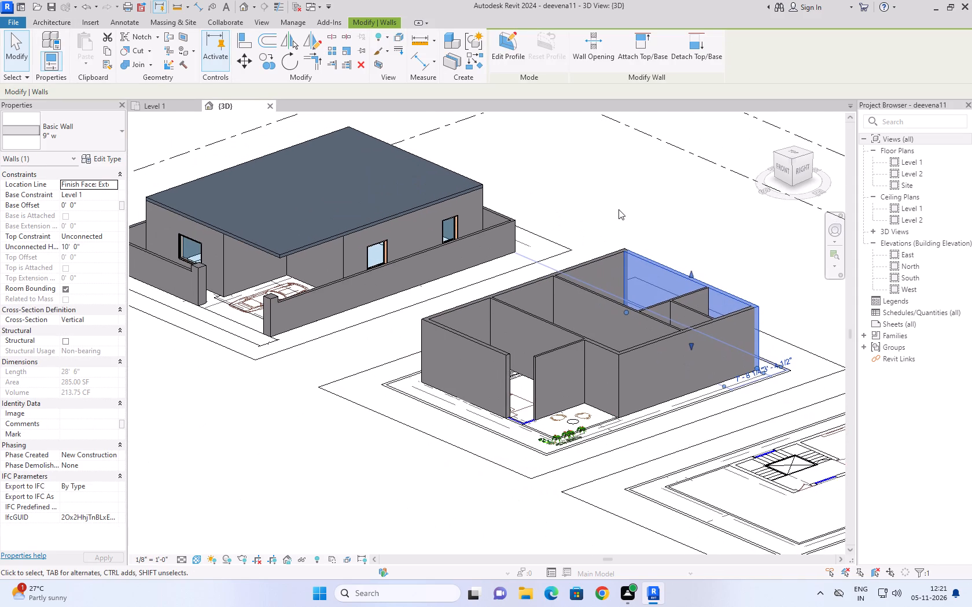
click(618, 209)
click(603, 258)
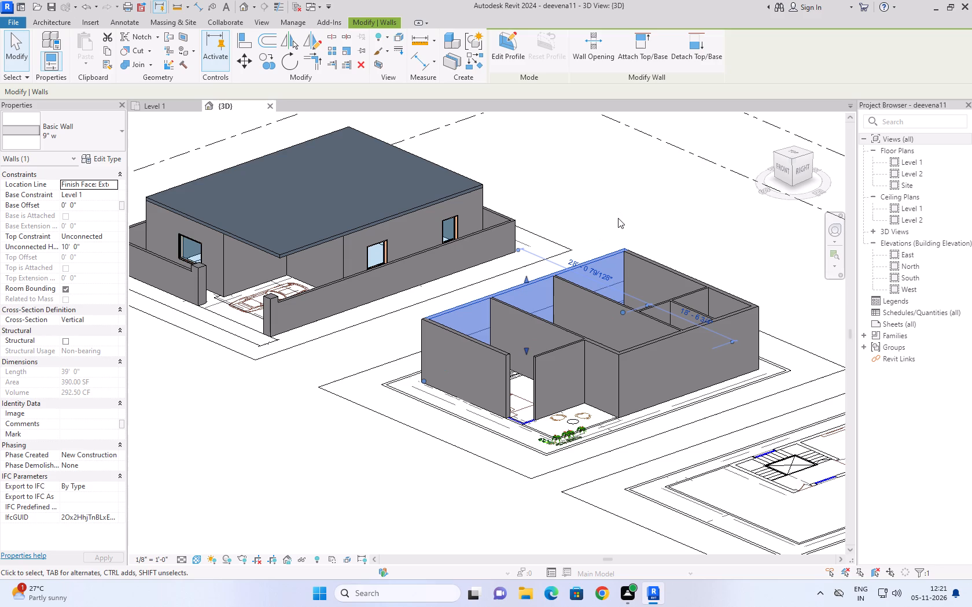
ctrl+click(647, 258)
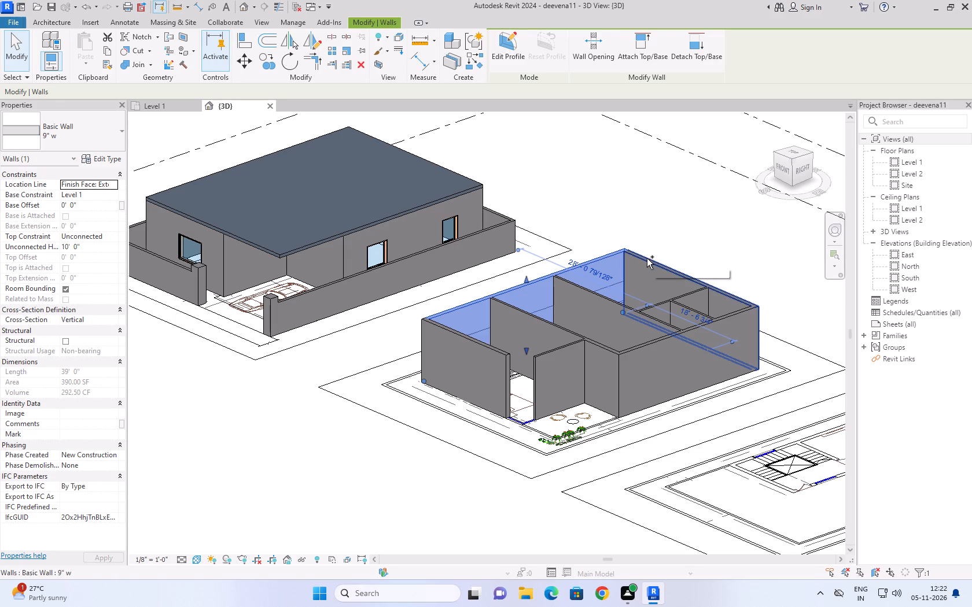
scroll(634, 206, up, 2)
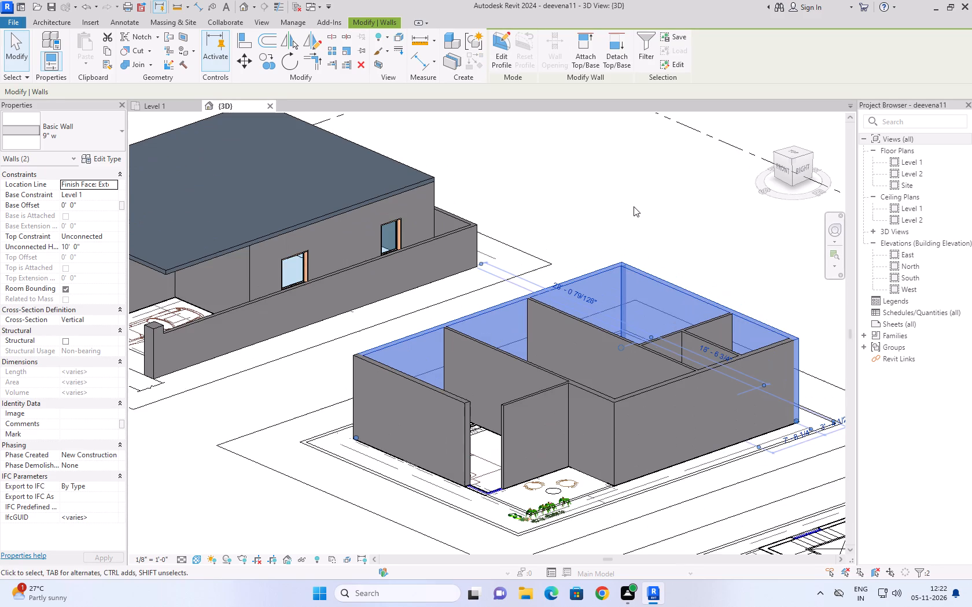
middle_drag(629, 209, 565, 217)
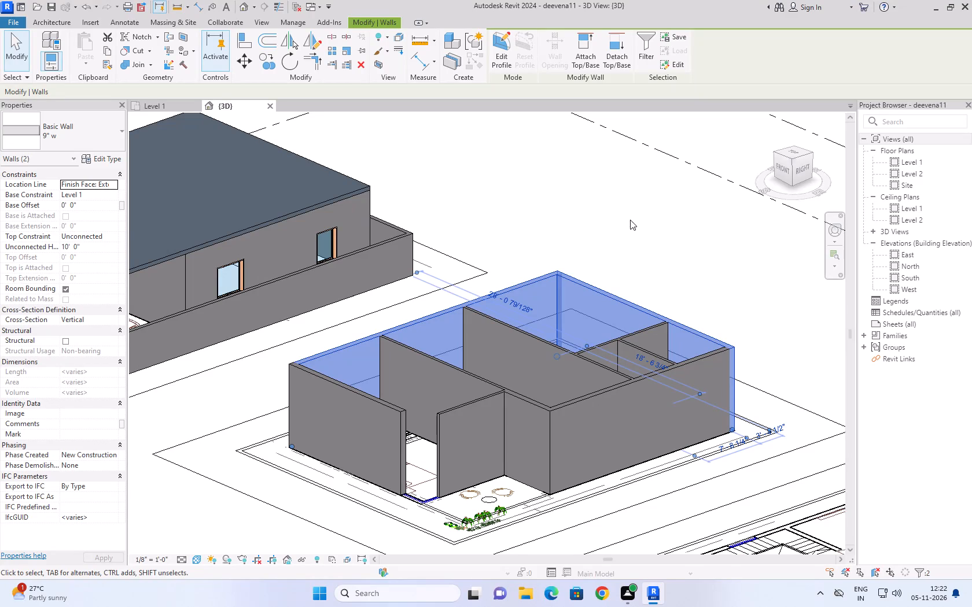
scroll(502, 223, down, 3)
scroll(520, 211, up, 2)
click(520, 211)
Examine the roofed house, the roofless middle building and the third floor plan side by side, closer up and as an overview.
scroll(521, 211, down, 5)
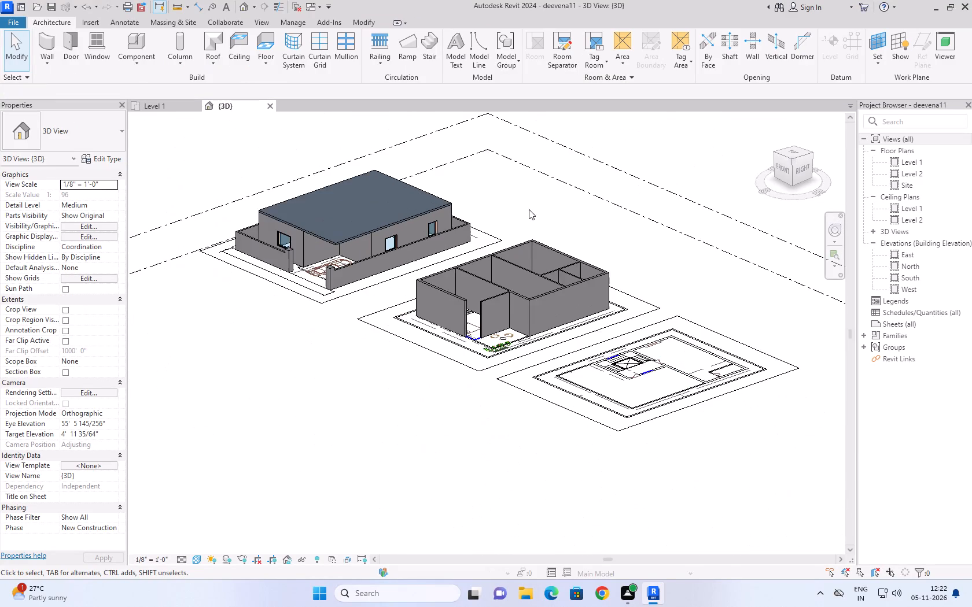
scroll(539, 208, down, 1)
scroll(357, 376, up, 2)
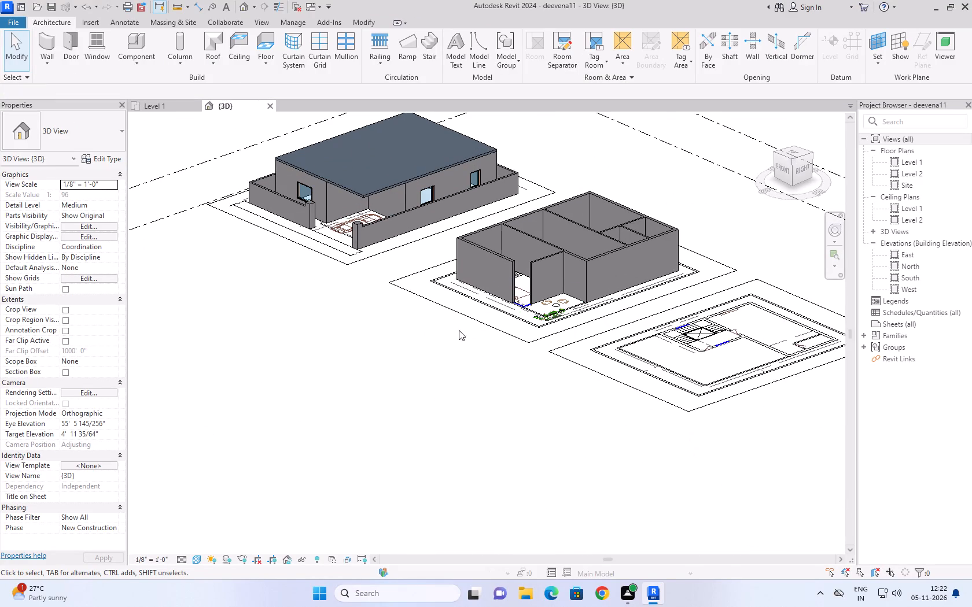
middle_drag(459, 330, 433, 368)
scroll(433, 368, up, 1)
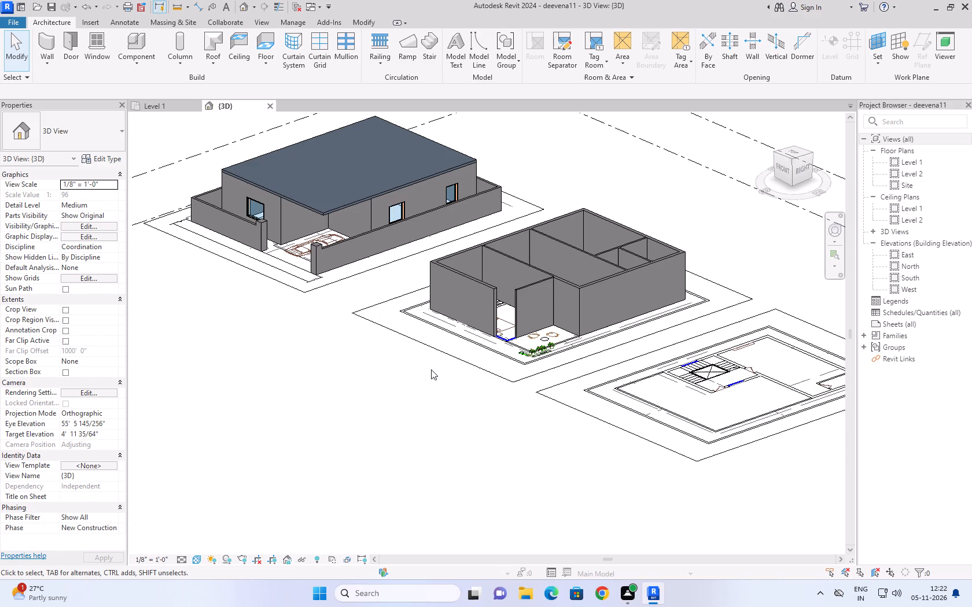
click(354, 378)
scroll(355, 377, down, 3)
scroll(237, 341, up, 2)
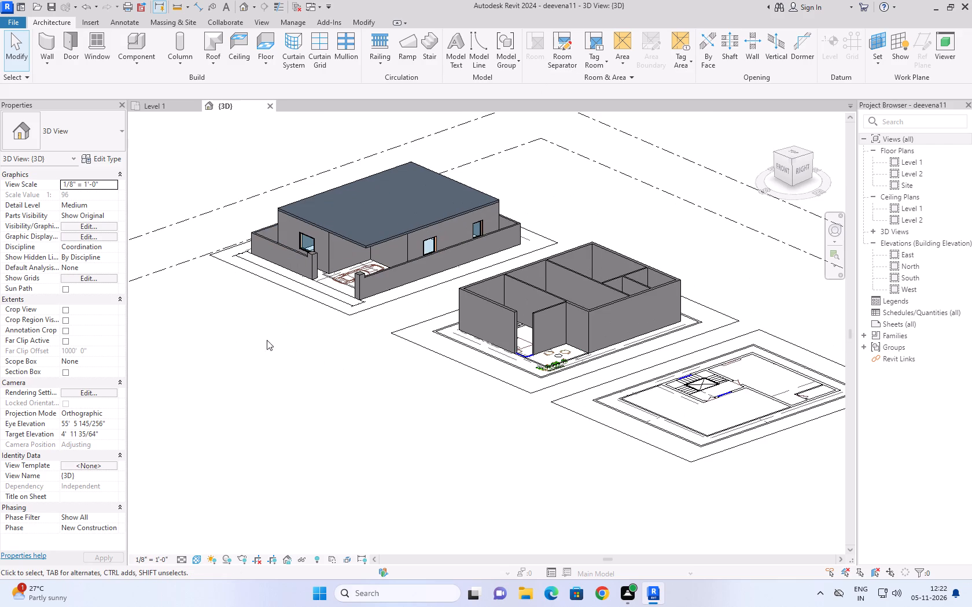
middle_drag(270, 340, 263, 391)
scroll(264, 391, up, 1)
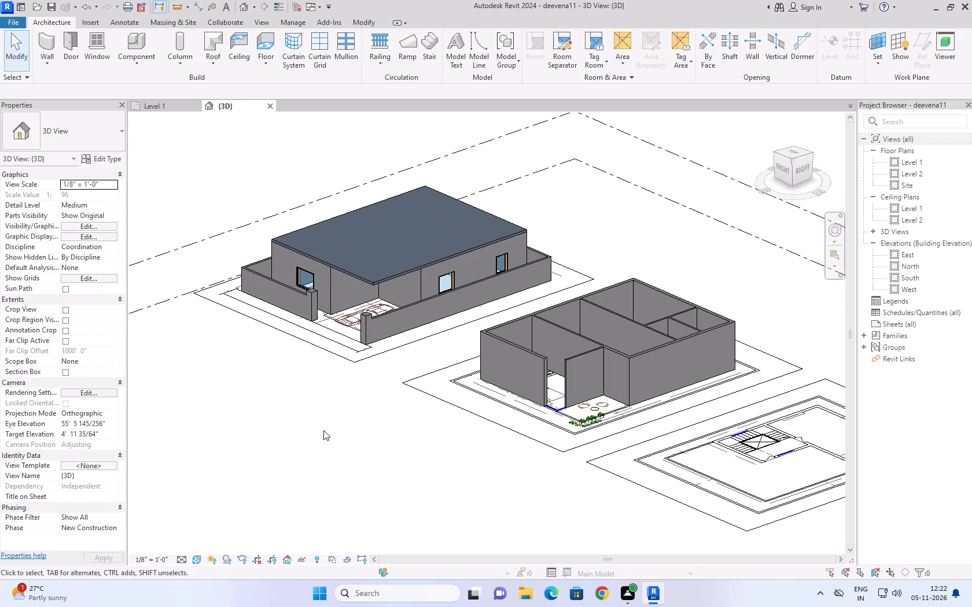
scroll(323, 430, up, 1)
middle_drag(321, 436, 303, 465)
scroll(305, 465, down, 1)
scroll(305, 465, up, 1)
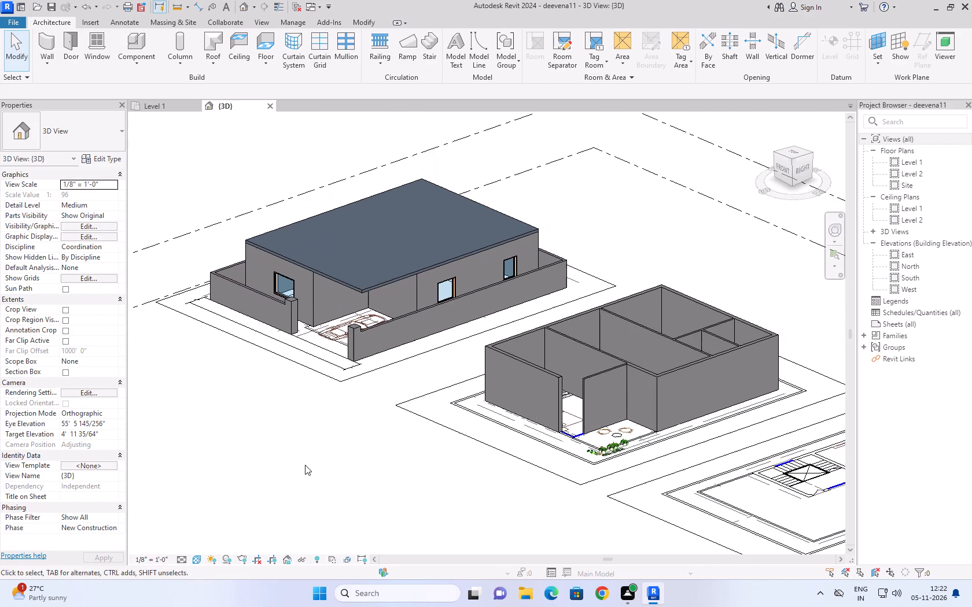
scroll(305, 465, up, 1)
scroll(305, 465, down, 2)
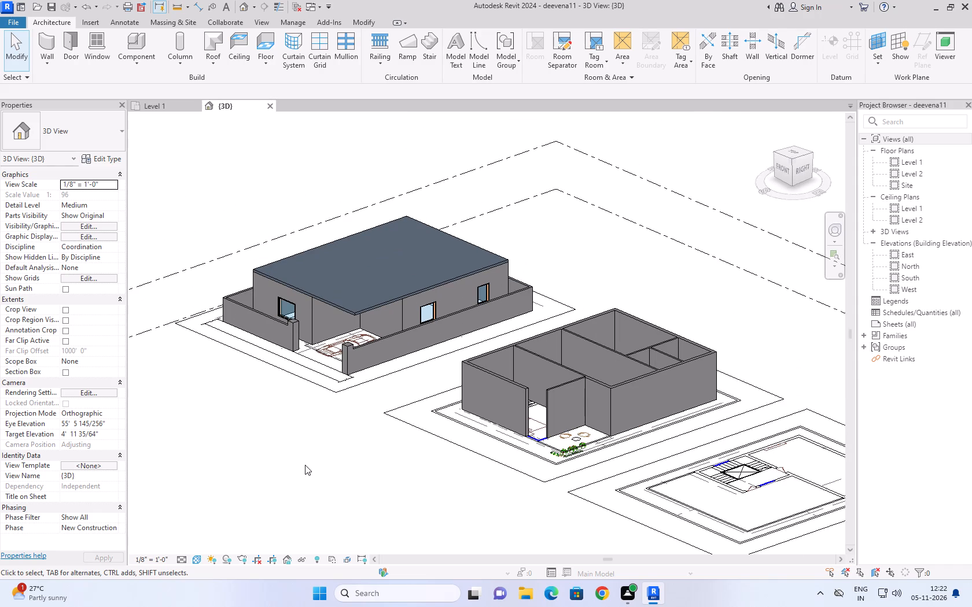
scroll(313, 464, down, 2)
scroll(348, 456, up, 1)
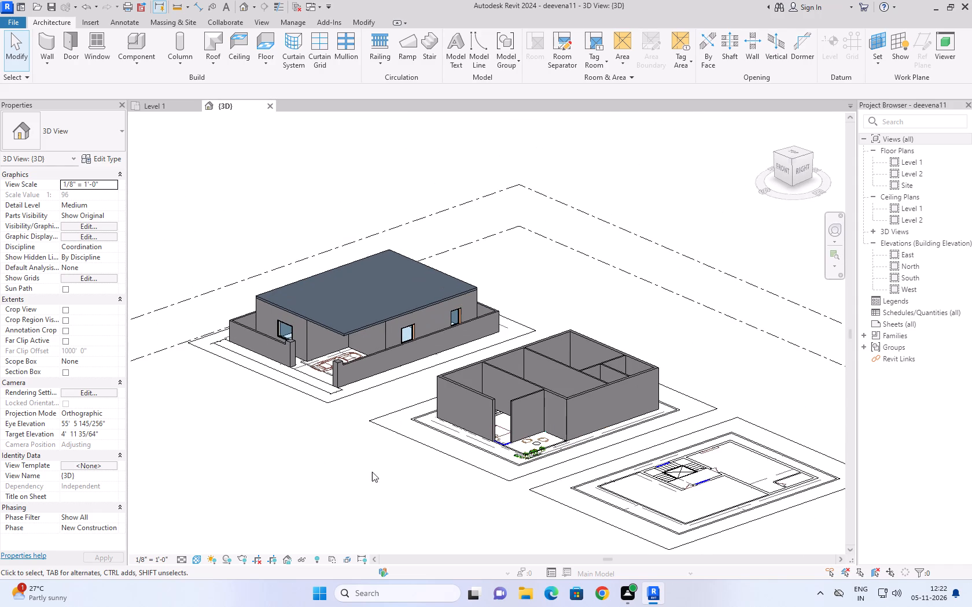
scroll(413, 498, up, 3)
middle_drag(409, 480, 397, 492)
scroll(397, 492, down, 1)
middle_drag(304, 478, 325, 460)
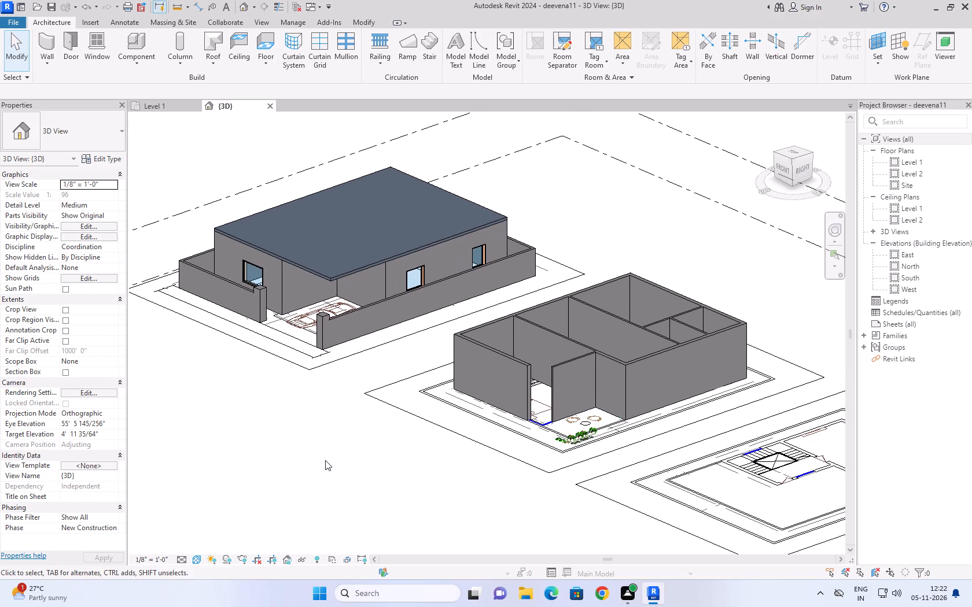
scroll(330, 415, up, 1)
middle_drag(329, 413, 323, 451)
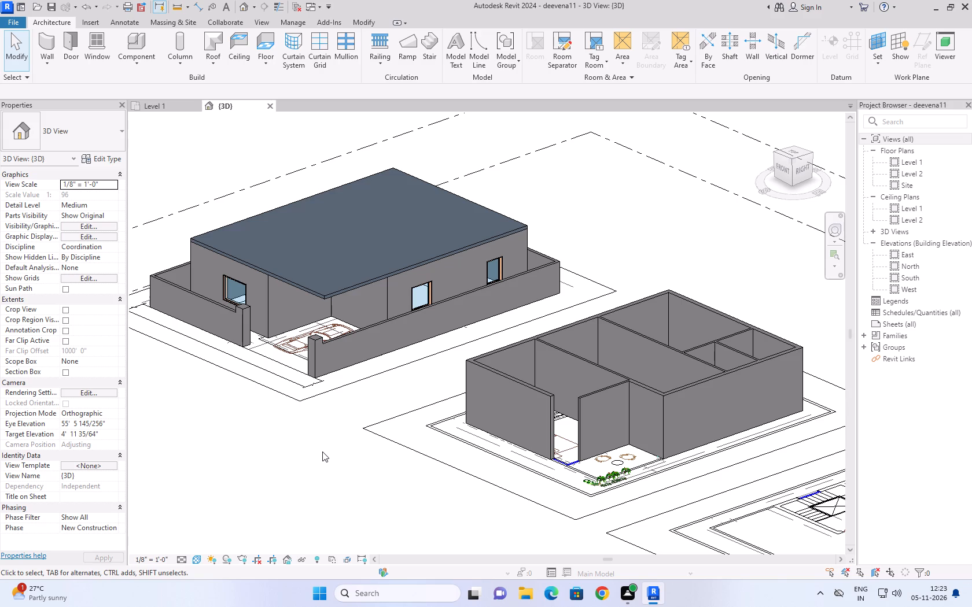
Select all instances of the 4.5" w wall type from the middle building's long central partition and view where they occur.
click(625, 212)
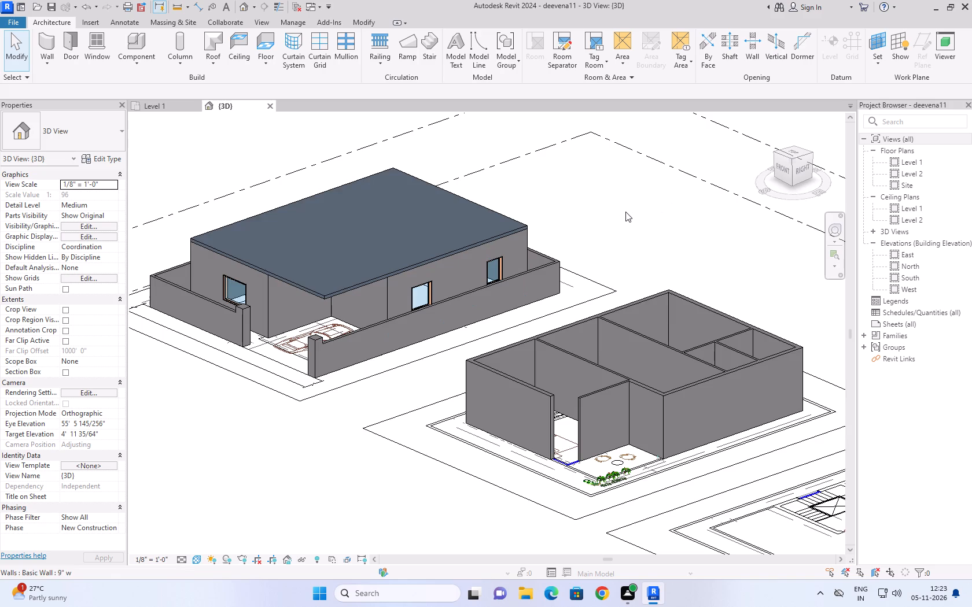
scroll(624, 216, down, 3)
middle_drag(619, 220, 553, 226)
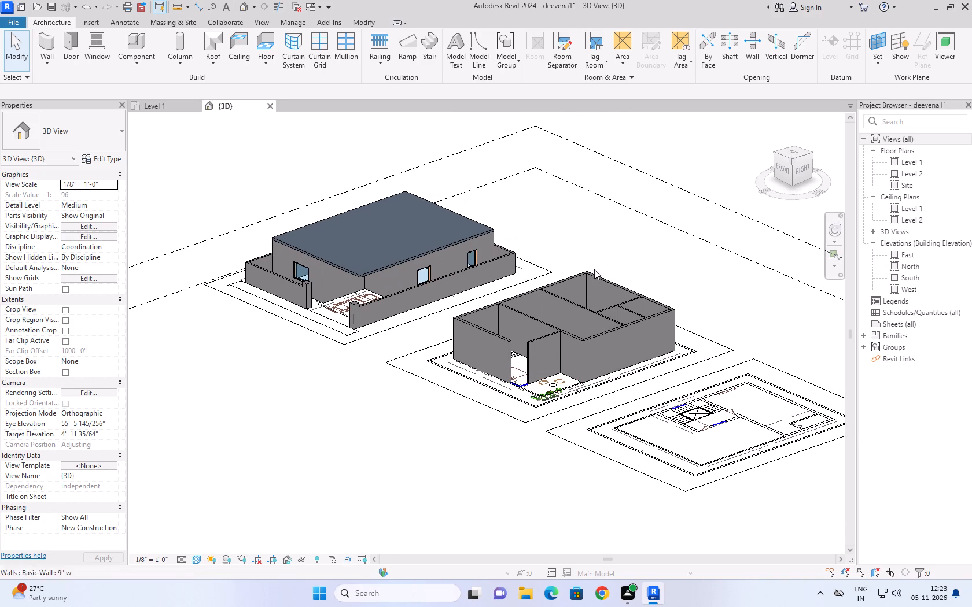
click(587, 312)
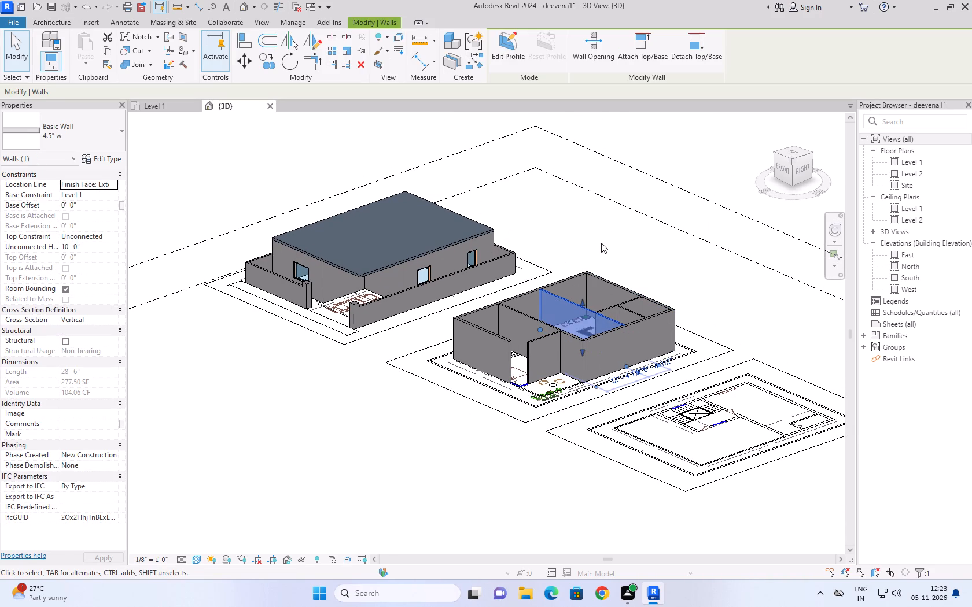
key(s)
key(a)
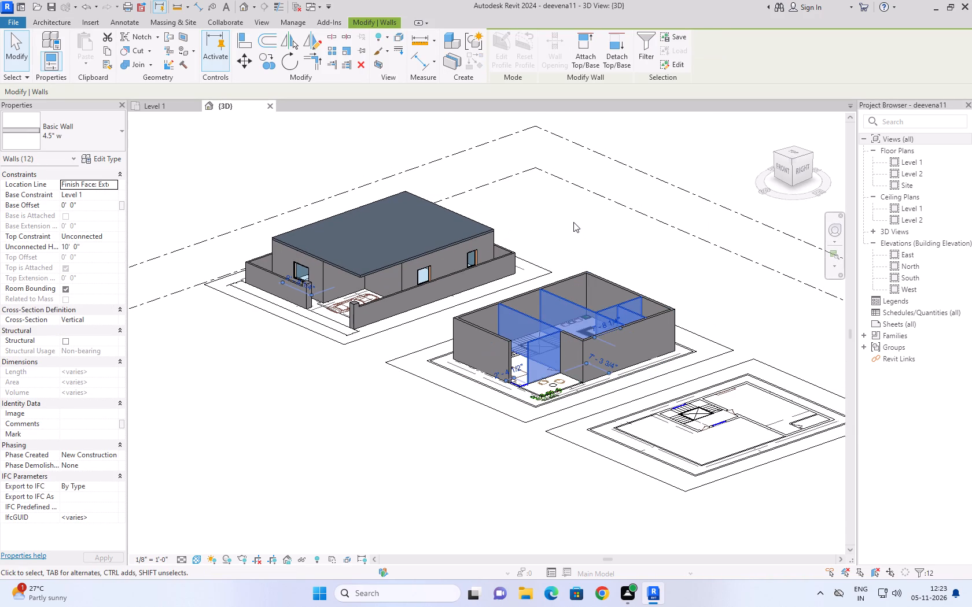
click(573, 222)
Select all instances of the 9" w wall type from the middle building's rear wall and view where they occur.
click(618, 290)
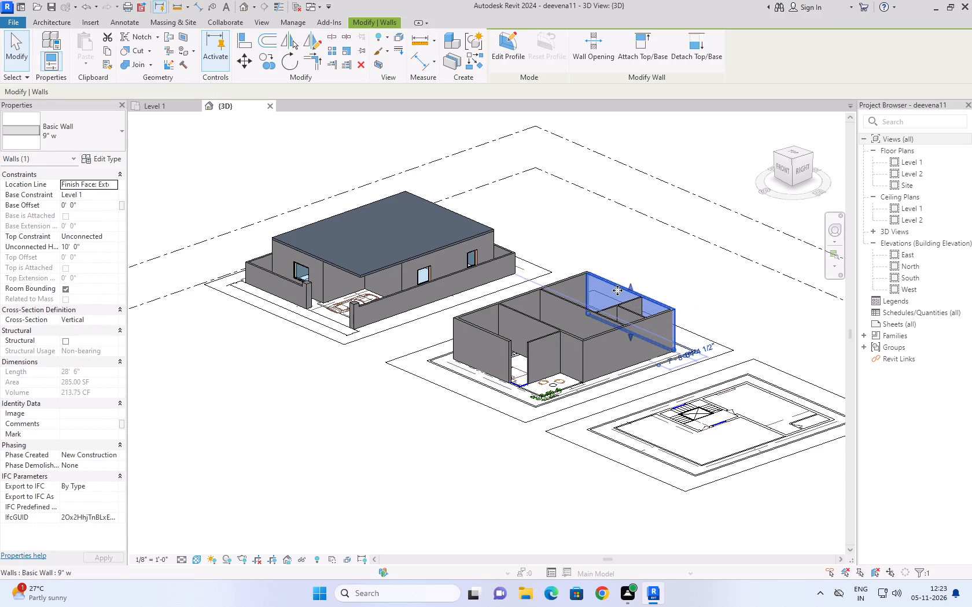
text(sa)
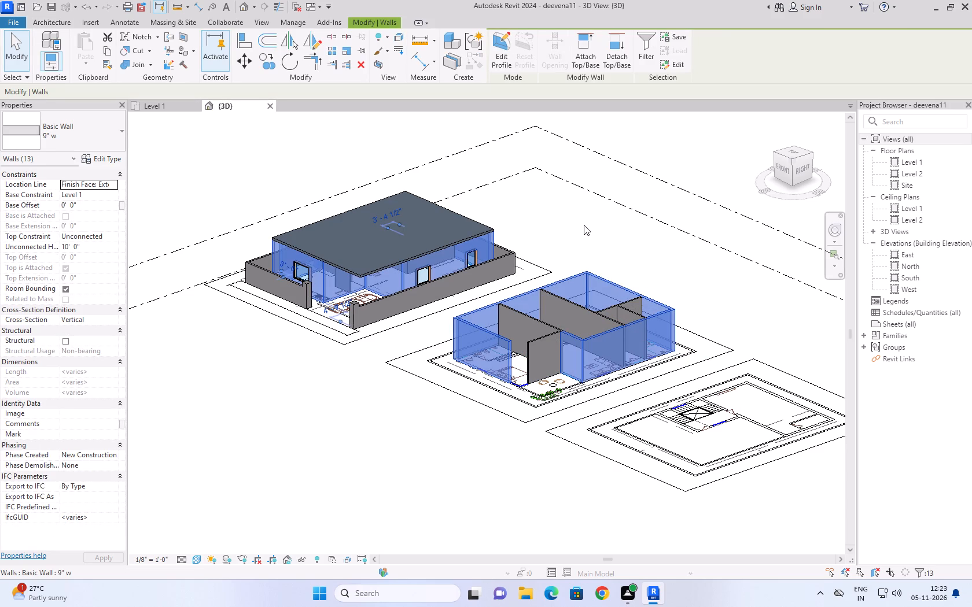
click(584, 224)
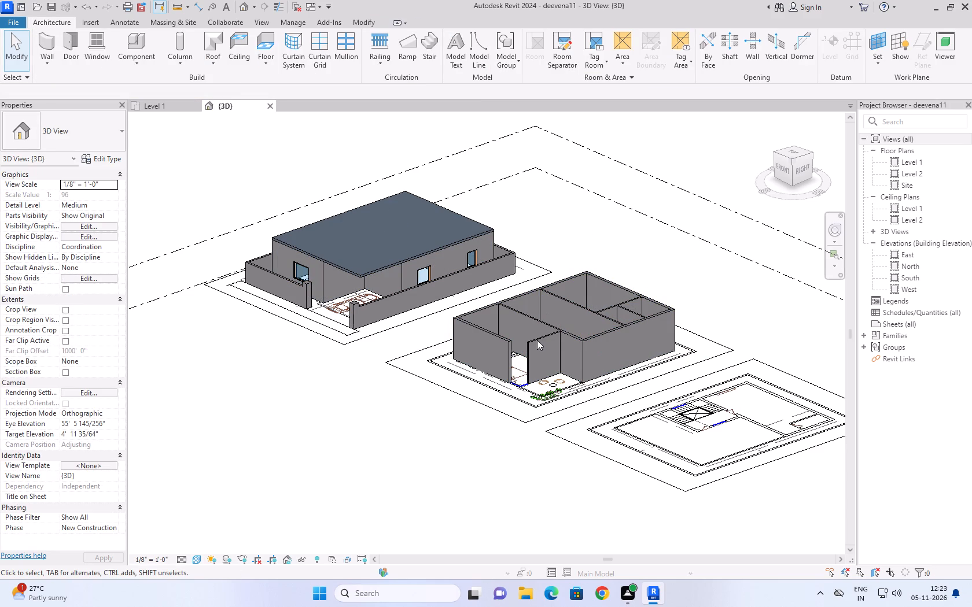
Select all instances of the 4.5" w wall type again, from the partition beside the middle building's front entrance.
click(537, 340)
text(sa)
click(598, 253)
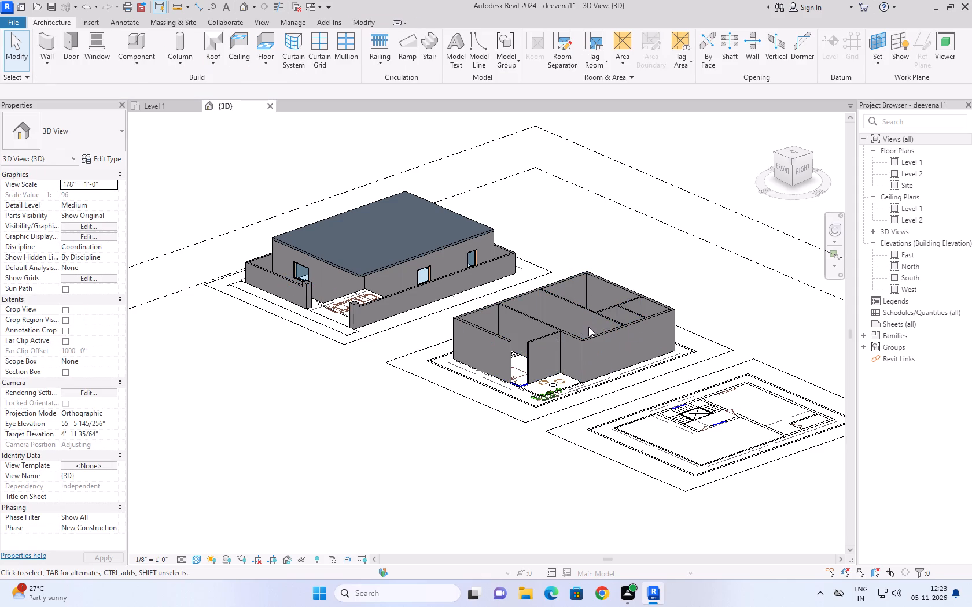
Select all instances of the 9" w wall type again, from the middle building's exterior wall facing the third floor plan.
click(589, 337)
text(sa)
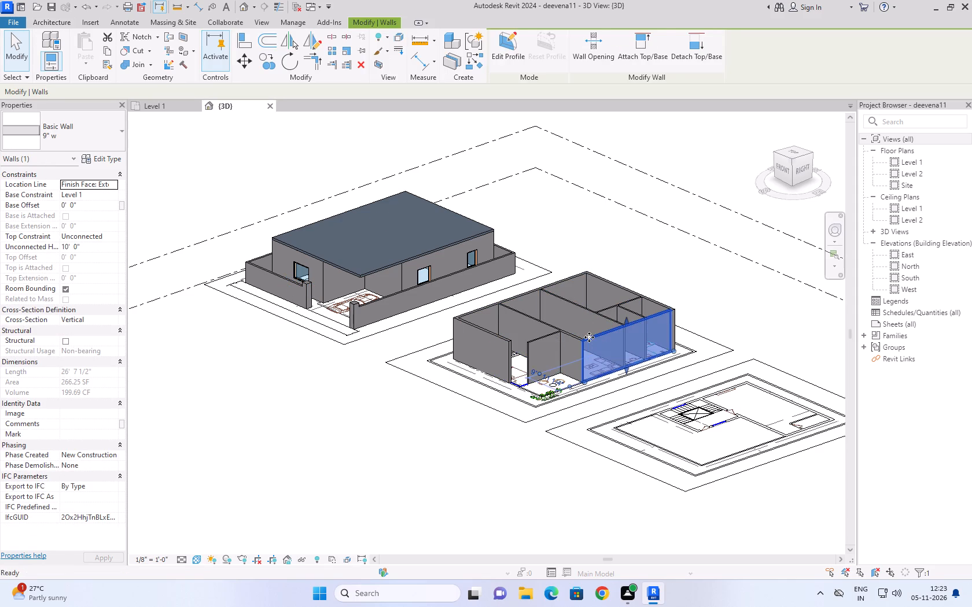
click(623, 240)
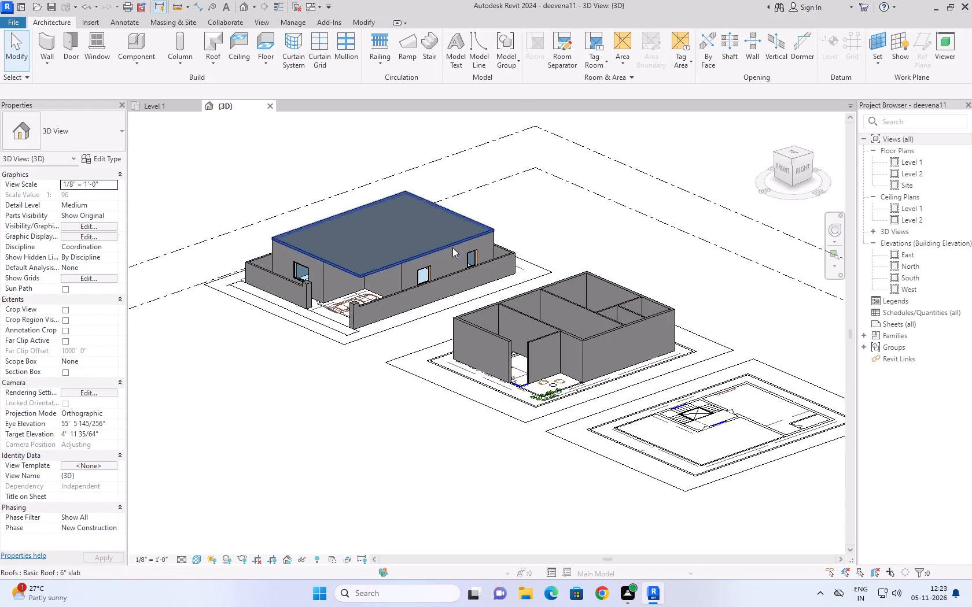
Examine both buildings and the third floor plan from the roofed house's outer side and front, including its windows and car porch.
shift+middle_drag(318, 433, 510, 449)
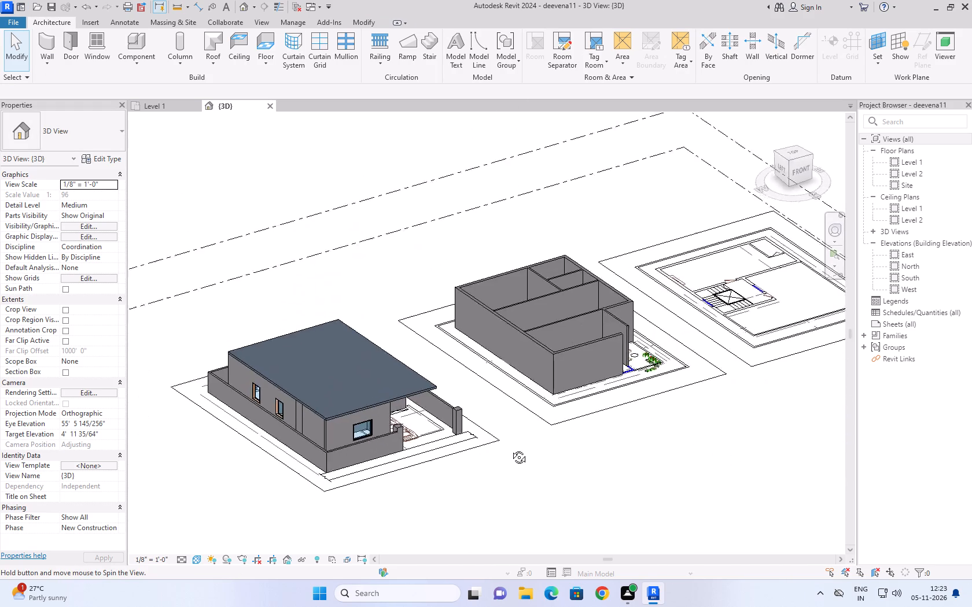
shift+middle_drag(510, 449, 470, 462)
scroll(172, 479, up, 2)
shift+middle_drag(149, 472, 163, 469)
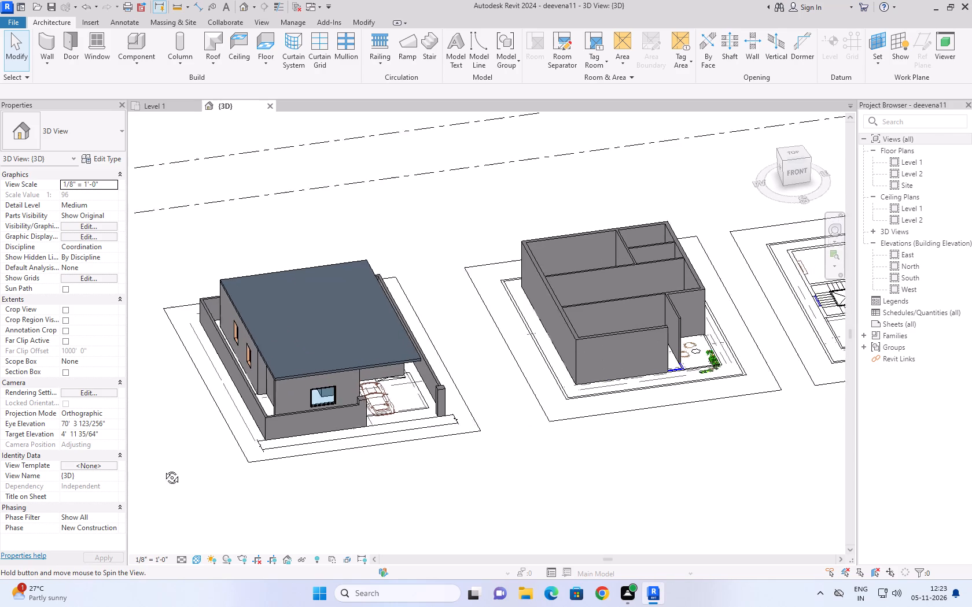
shift+middle_drag(163, 469, 233, 465)
scroll(237, 464, up, 1)
scroll(220, 383, down, 4)
scroll(427, 499, up, 1)
middle_drag(411, 501, 363, 537)
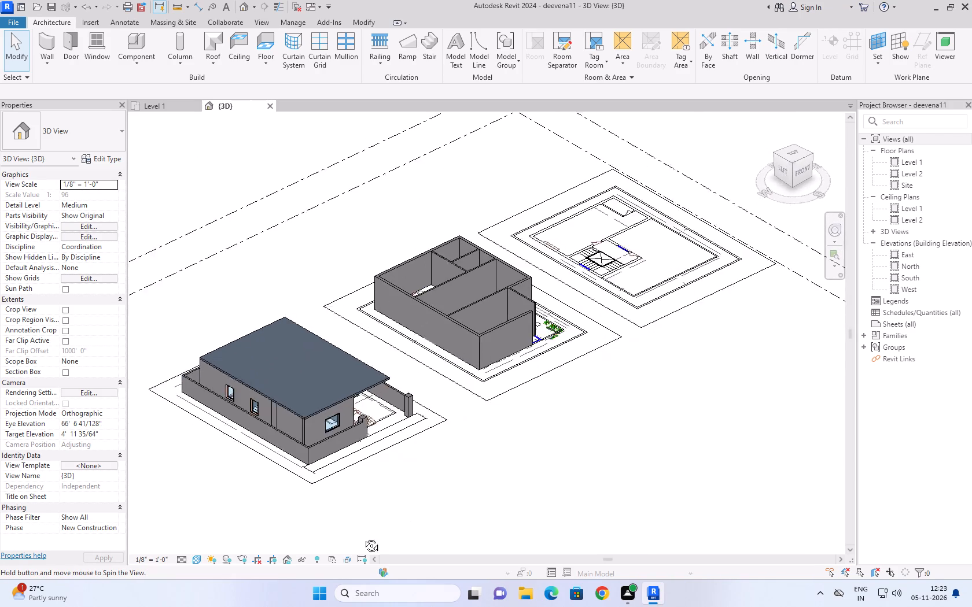
middle_drag(363, 537, 349, 547)
shift+scroll(349, 547, up, 1)
scroll(144, 313, up, 3)
scroll(257, 279, down, 1)
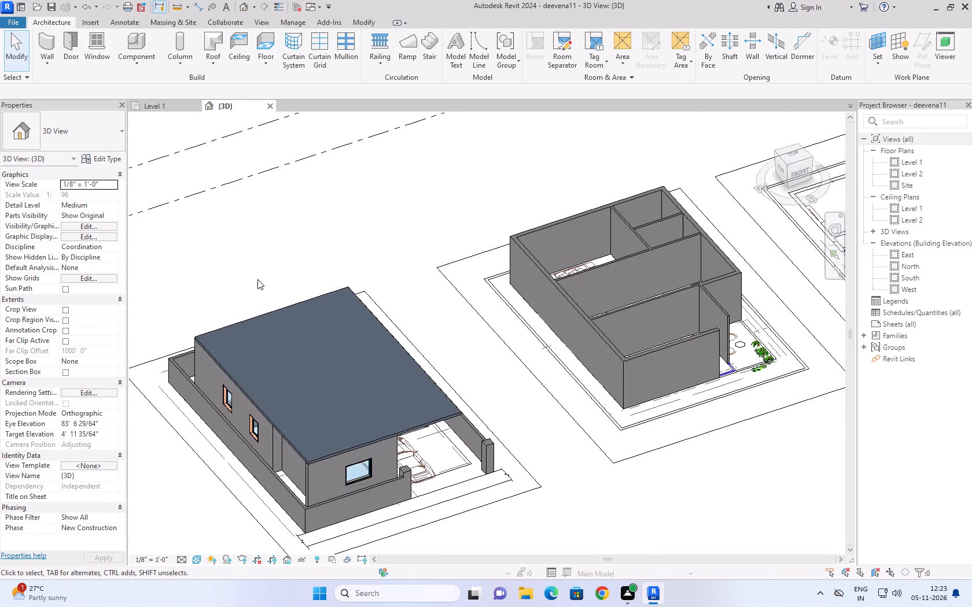
Examine both buildings from the opposite front corner and the front, including the middle building's entrance and room partitions.
shift+middle_drag(629, 486, 426, 446)
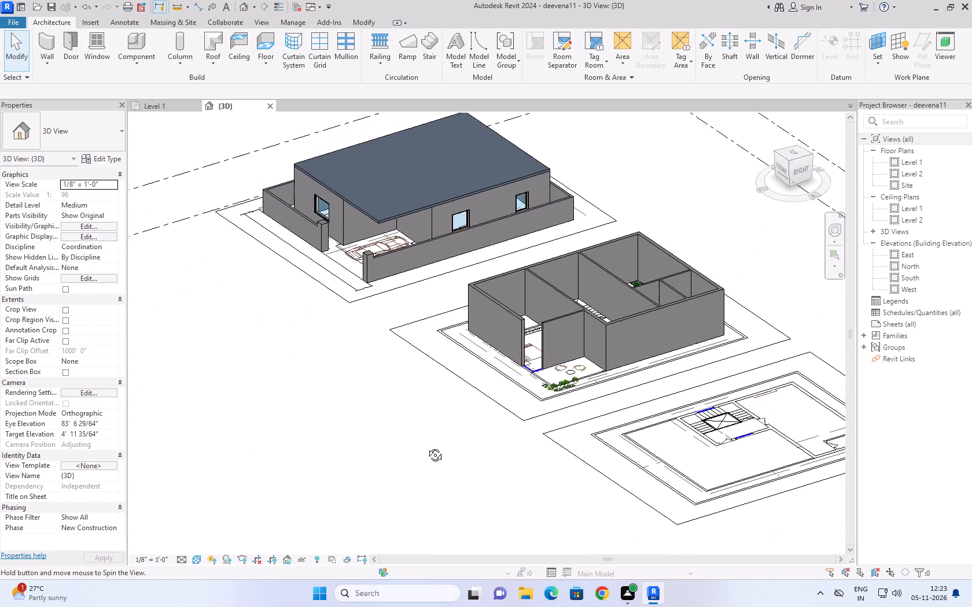
shift+middle_drag(426, 446, 463, 447)
scroll(456, 441, down, 2)
scroll(542, 251, up, 2)
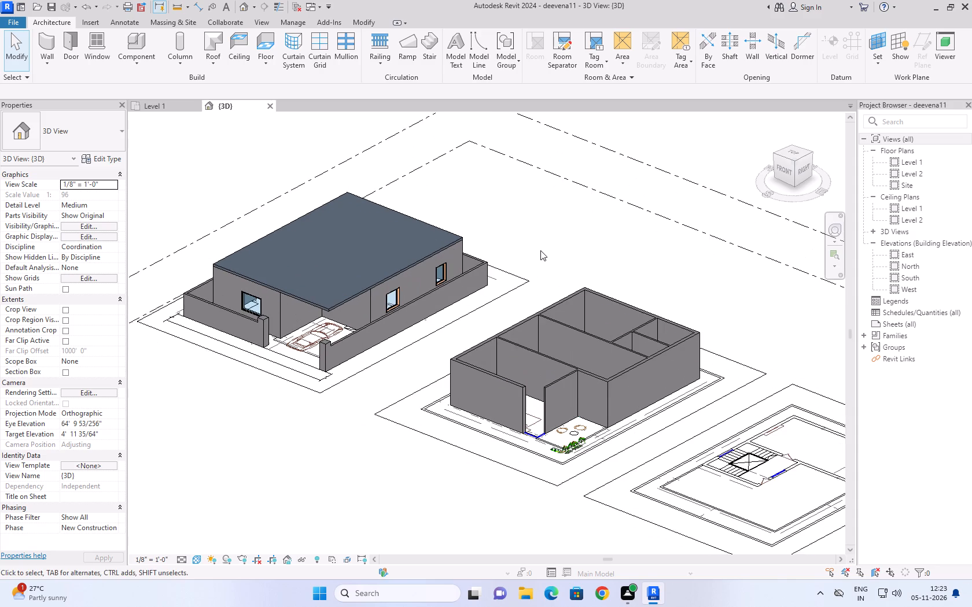
shift+middle_drag(427, 498, 475, 493)
shift+scroll(428, 498, up, 1)
scroll(475, 493, up, 1)
middle_drag(488, 482, 469, 493)
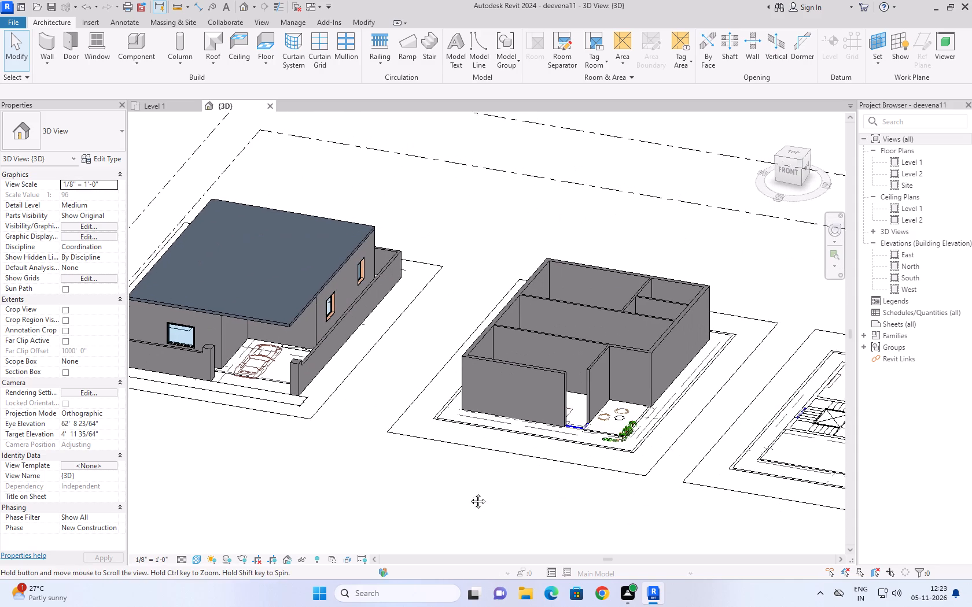
middle_drag(469, 493, 462, 498)
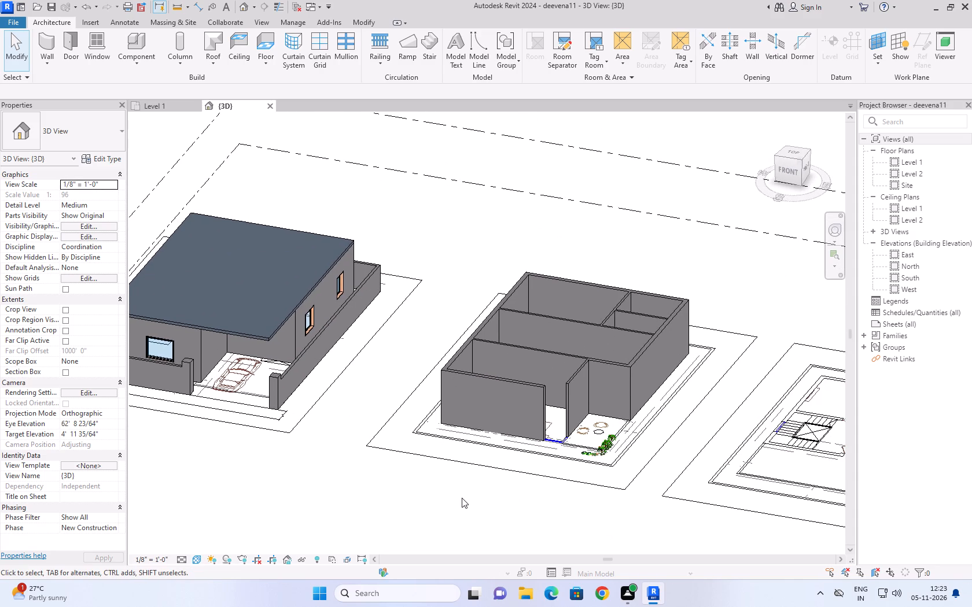
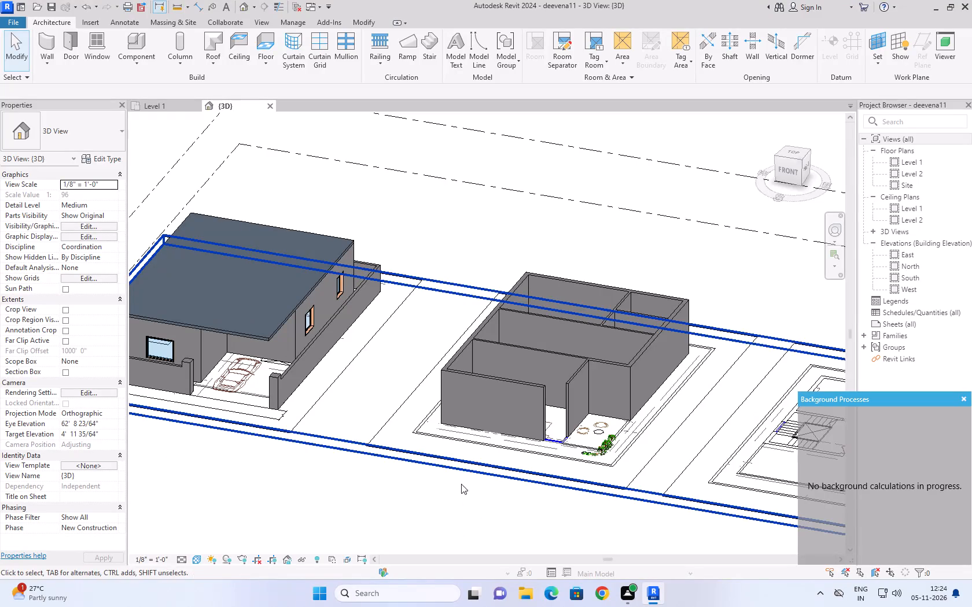
Dismiss the Background Processes window covering the third floor plan.
scroll(401, 446, down, 3)
middle_drag(403, 458, 383, 427)
scroll(383, 426, up, 1)
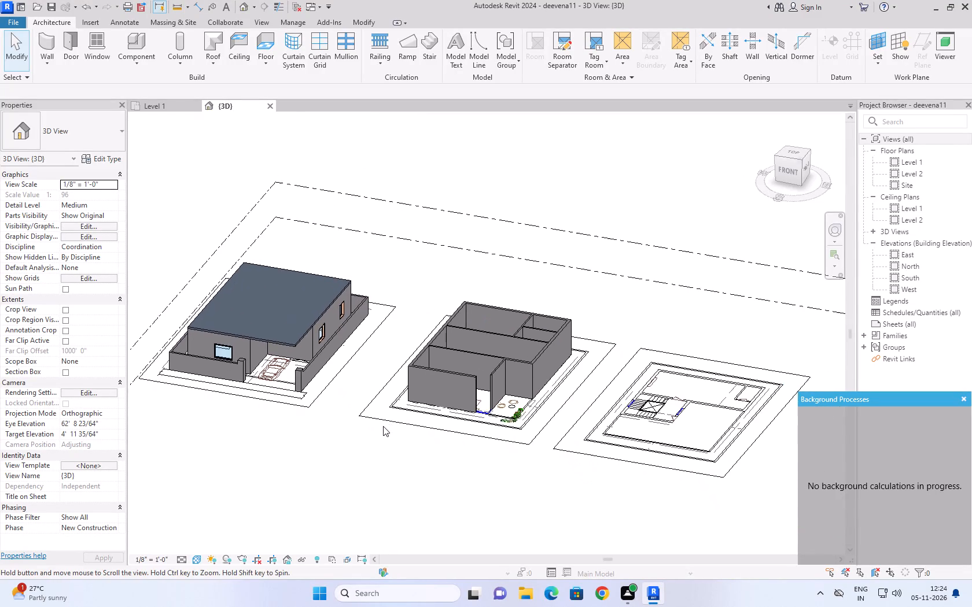
click(961, 394)
click(963, 398)
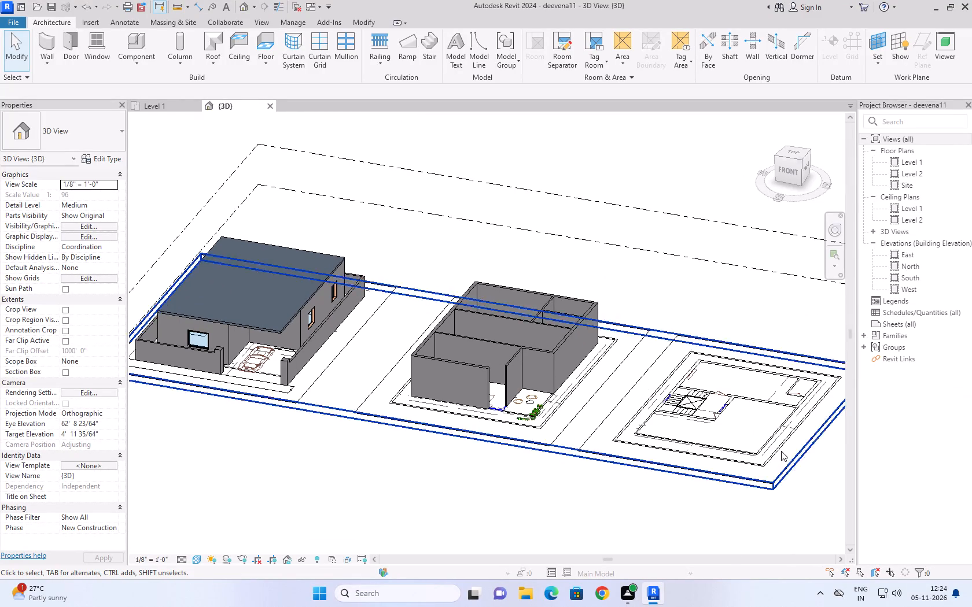
Draw a single straight 4.5" w wall about 21 feet long in the open area in front of the middle building.
scroll(569, 462, down, 2)
middle_drag(545, 461, 511, 357)
scroll(546, 447, up, 1)
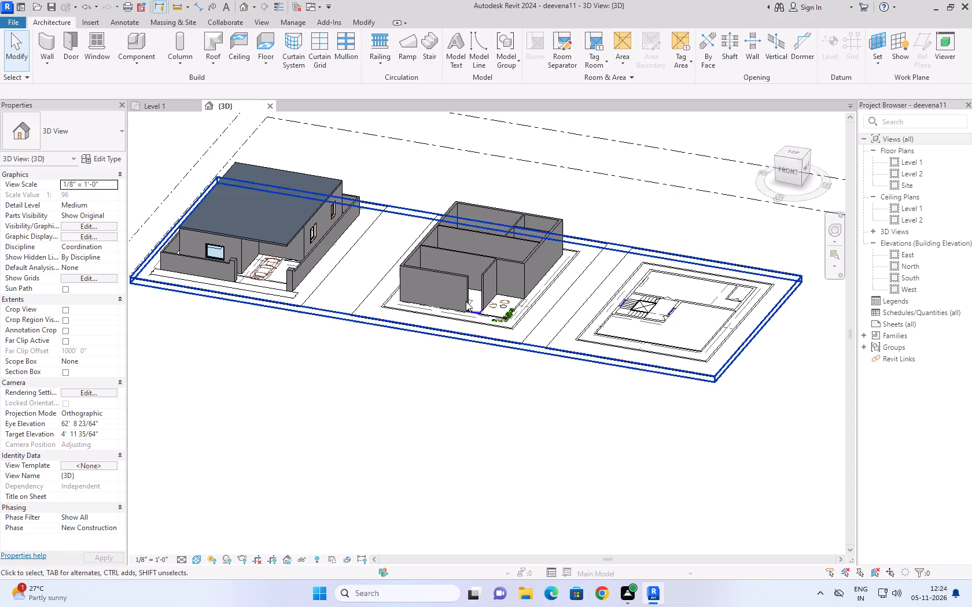
click(54, 62)
click(64, 86)
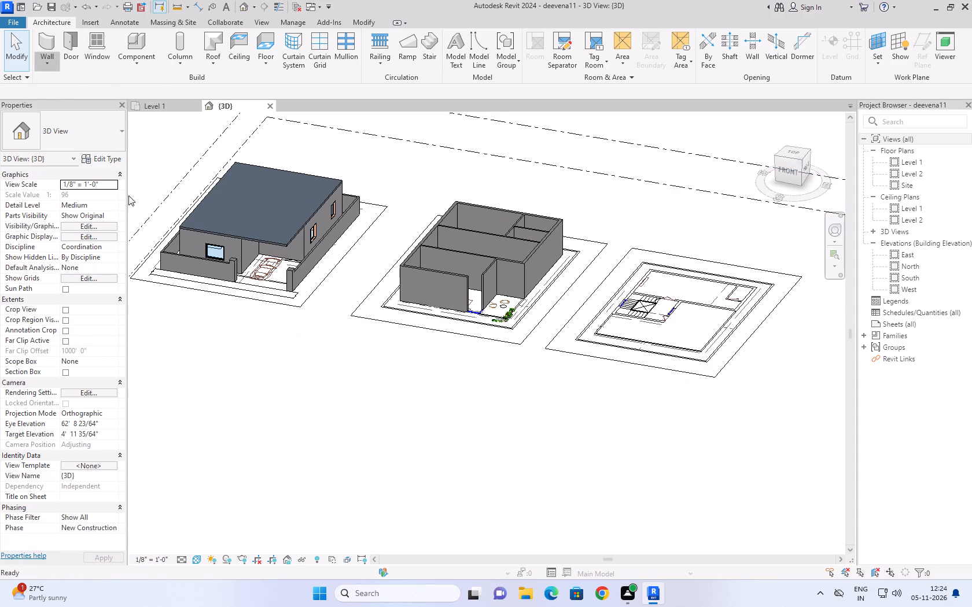
click(354, 428)
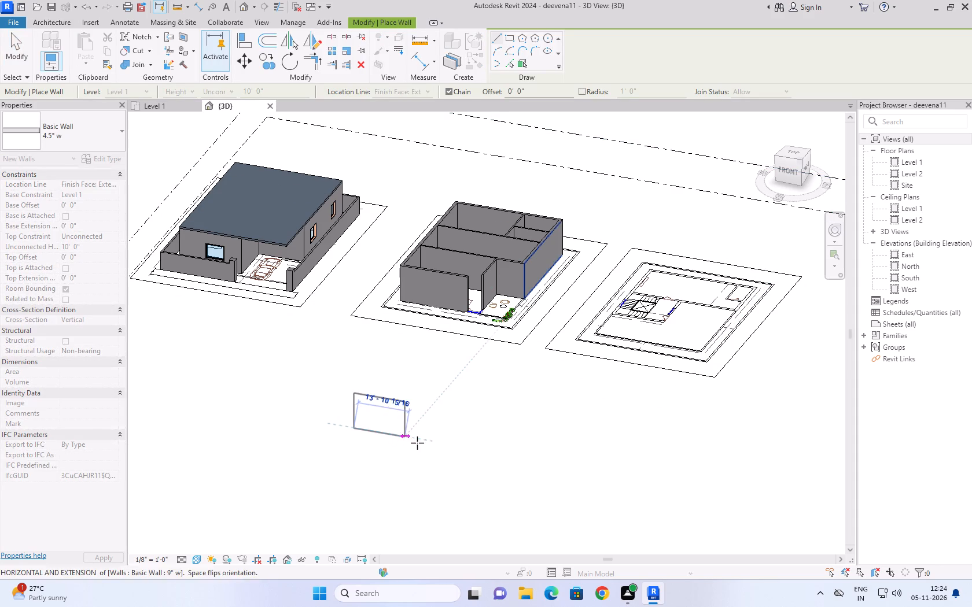
click(432, 440)
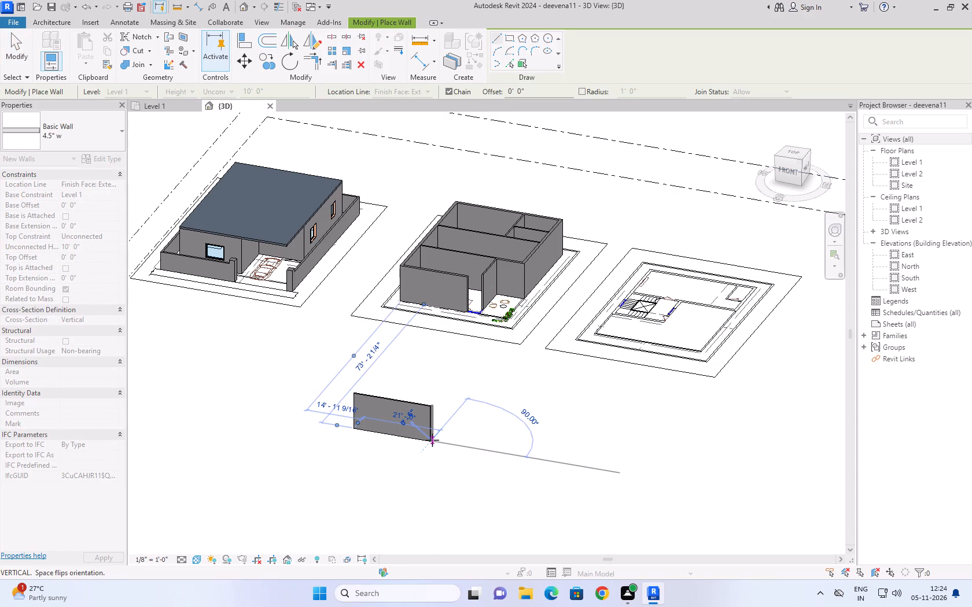
key(Escape)
key(Escape)
Select the freestanding 4.5" w wall in front of the middle building.
scroll(348, 381, up, 2)
scroll(454, 508, up, 2)
click(447, 378)
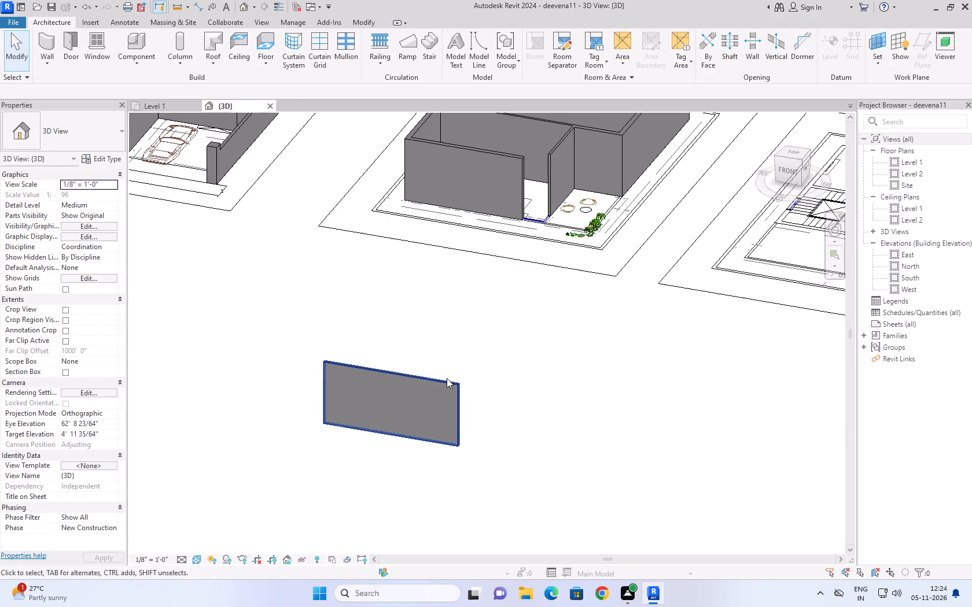
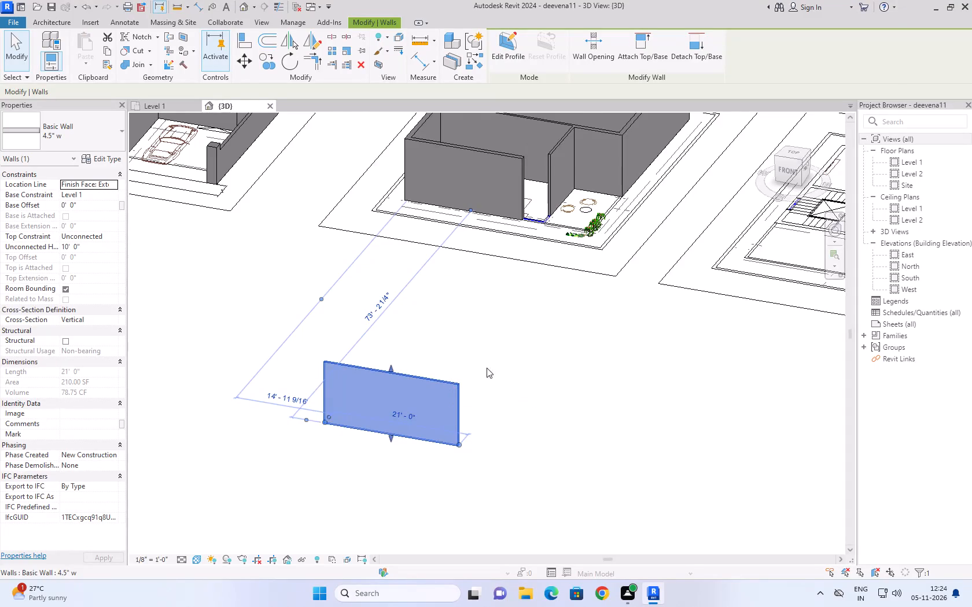
Delete the freestanding 4.5" w wall in front of the middle building.
scroll(496, 361, down, 1)
scroll(389, 321, down, 3)
scroll(314, 290, down, 2)
middle_drag(314, 290, 318, 291)
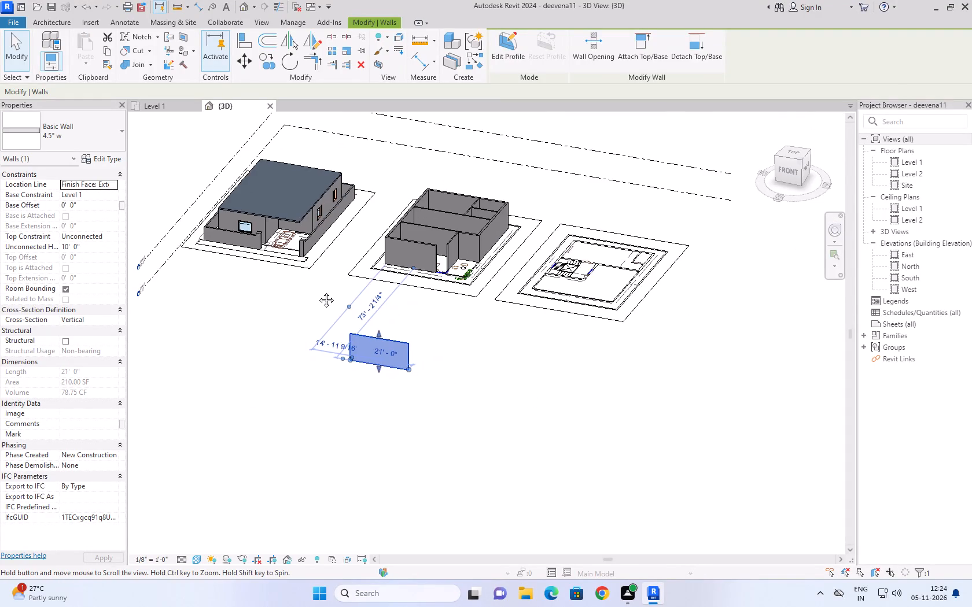
middle_drag(318, 291, 340, 327)
scroll(340, 327, up, 1)
click(340, 327)
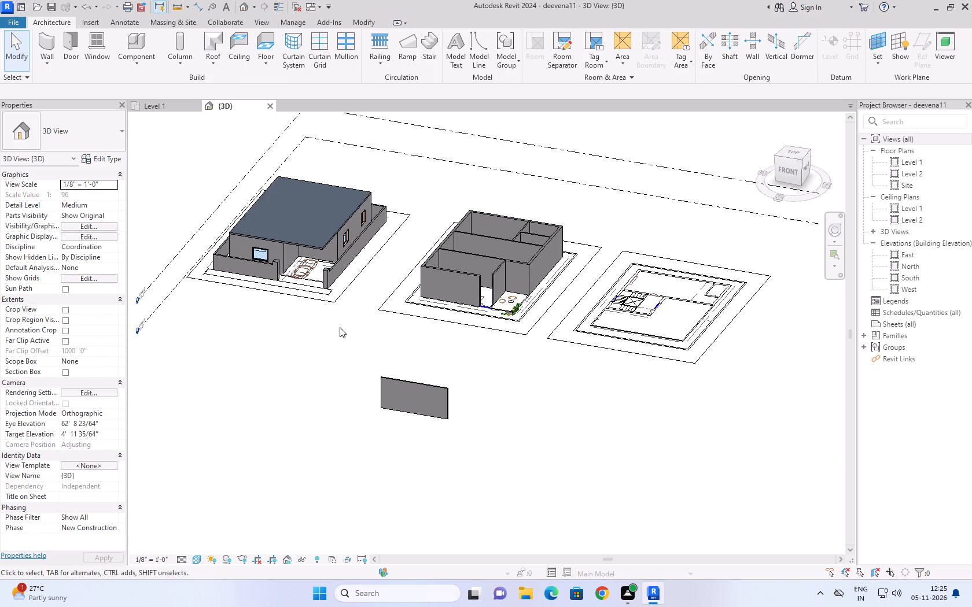
click(400, 383)
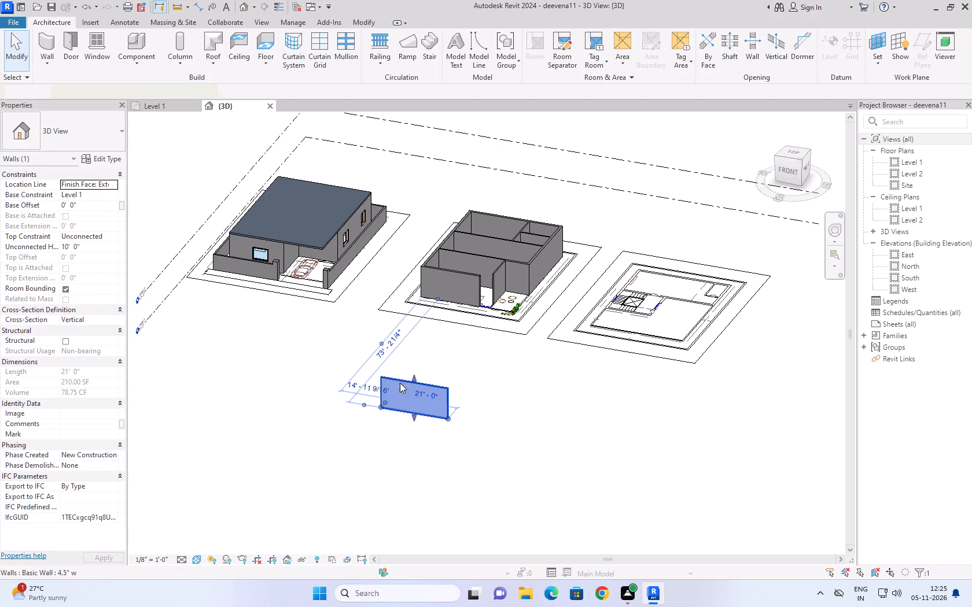
scroll(474, 367, up, 3)
scroll(424, 362, up, 1)
middle_drag(424, 362, 428, 335)
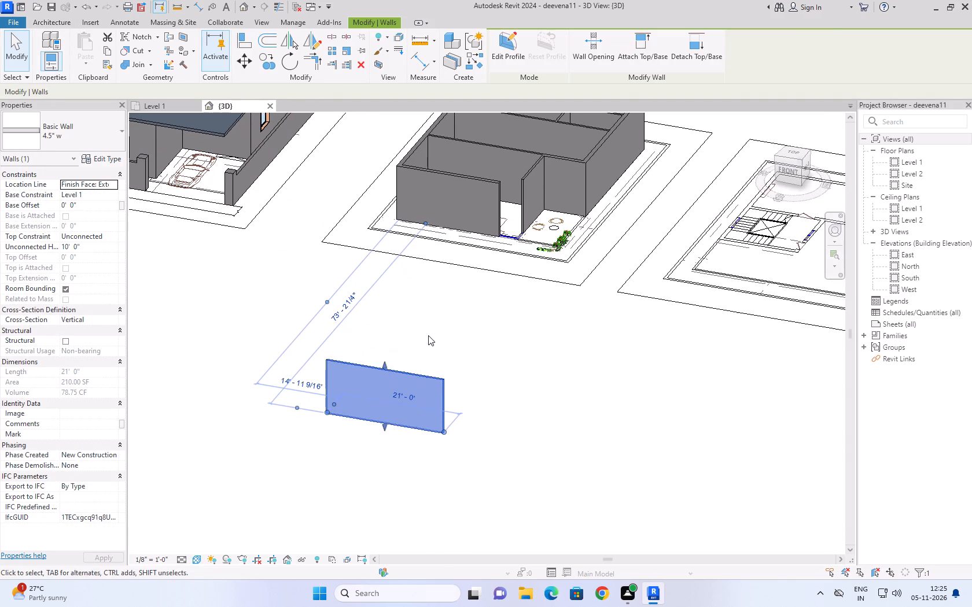
key(Delete)
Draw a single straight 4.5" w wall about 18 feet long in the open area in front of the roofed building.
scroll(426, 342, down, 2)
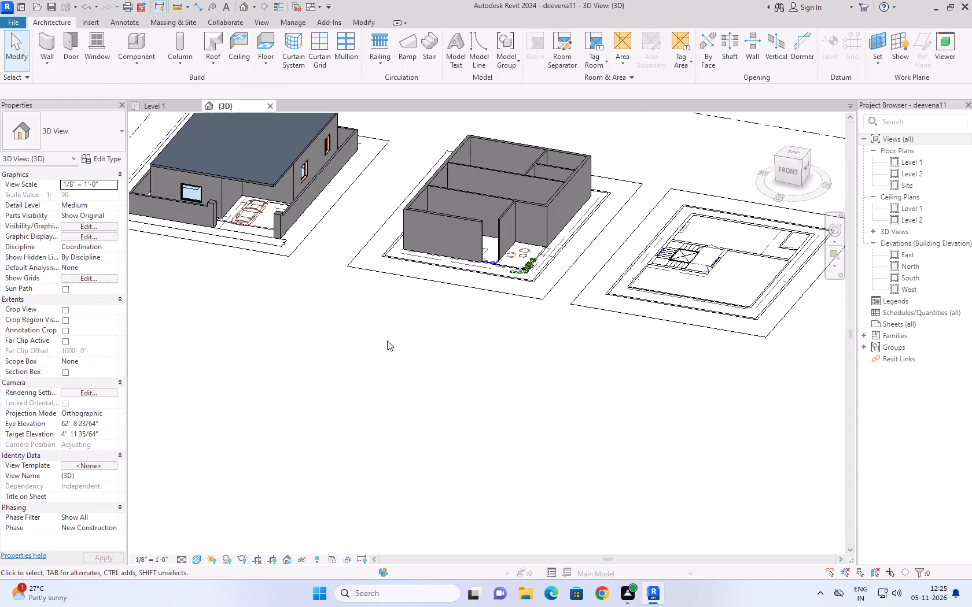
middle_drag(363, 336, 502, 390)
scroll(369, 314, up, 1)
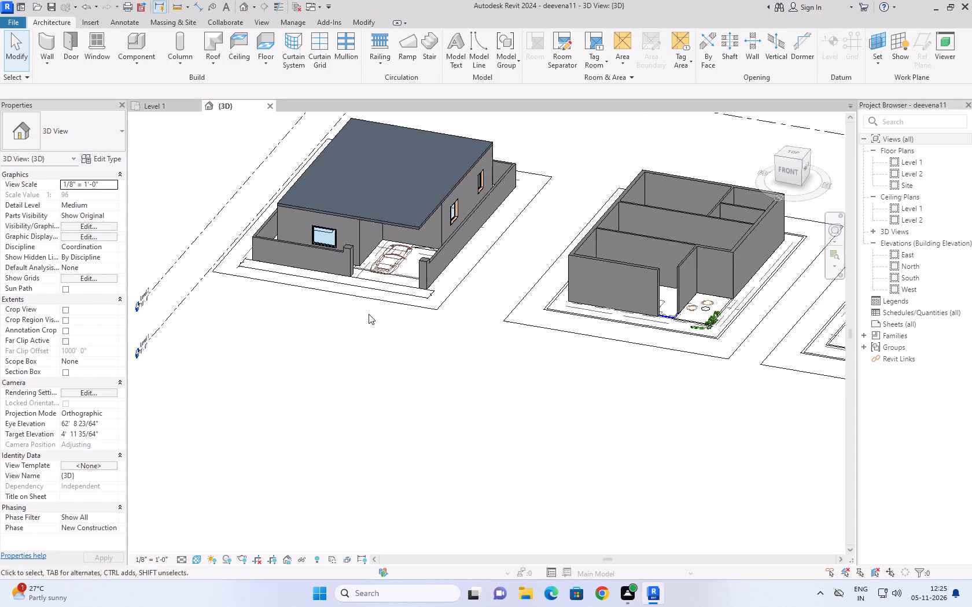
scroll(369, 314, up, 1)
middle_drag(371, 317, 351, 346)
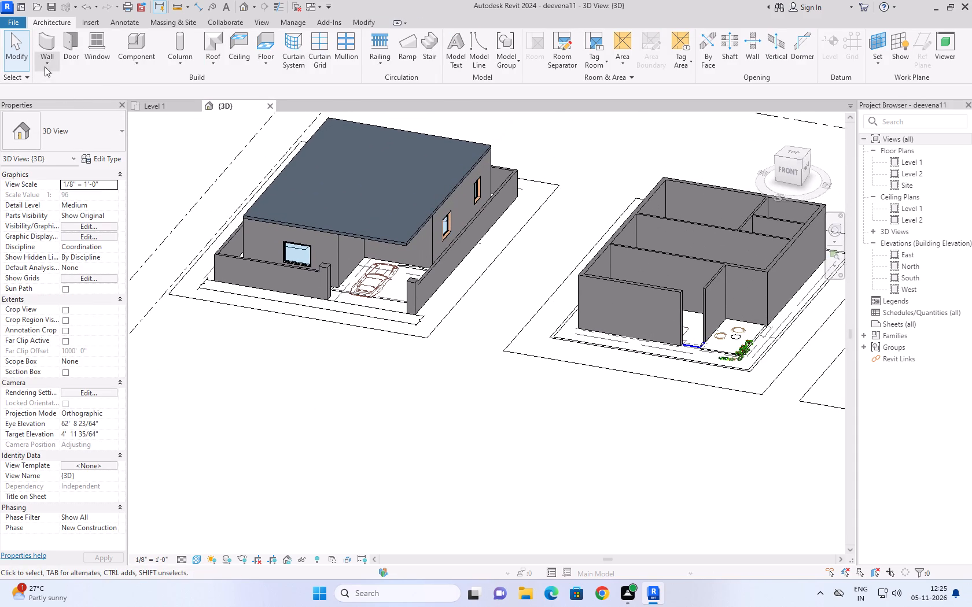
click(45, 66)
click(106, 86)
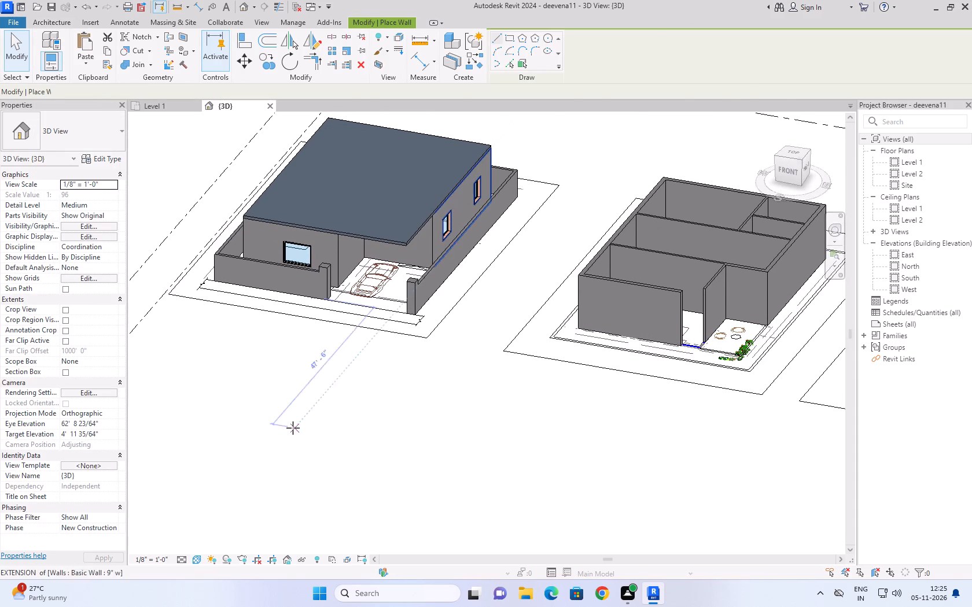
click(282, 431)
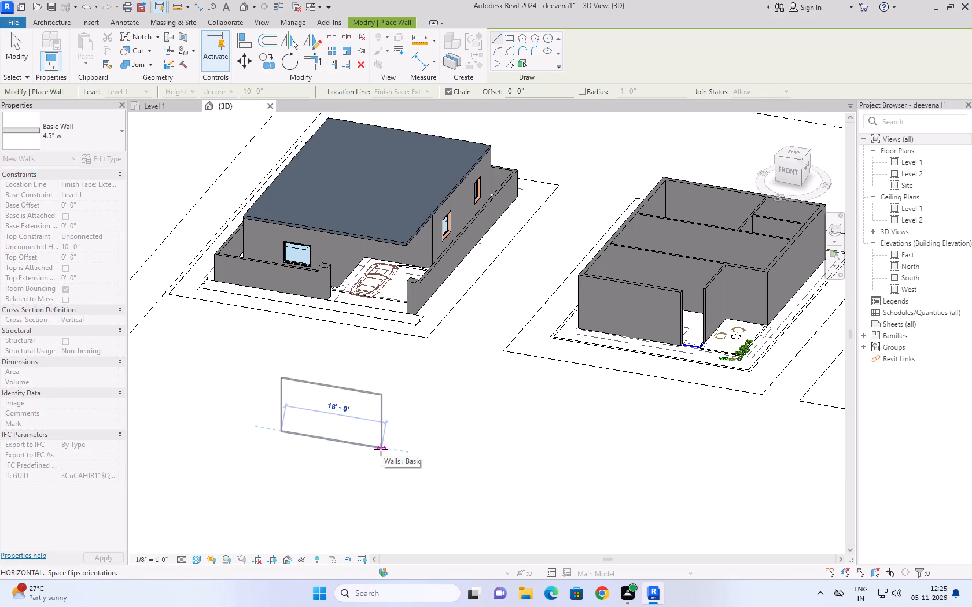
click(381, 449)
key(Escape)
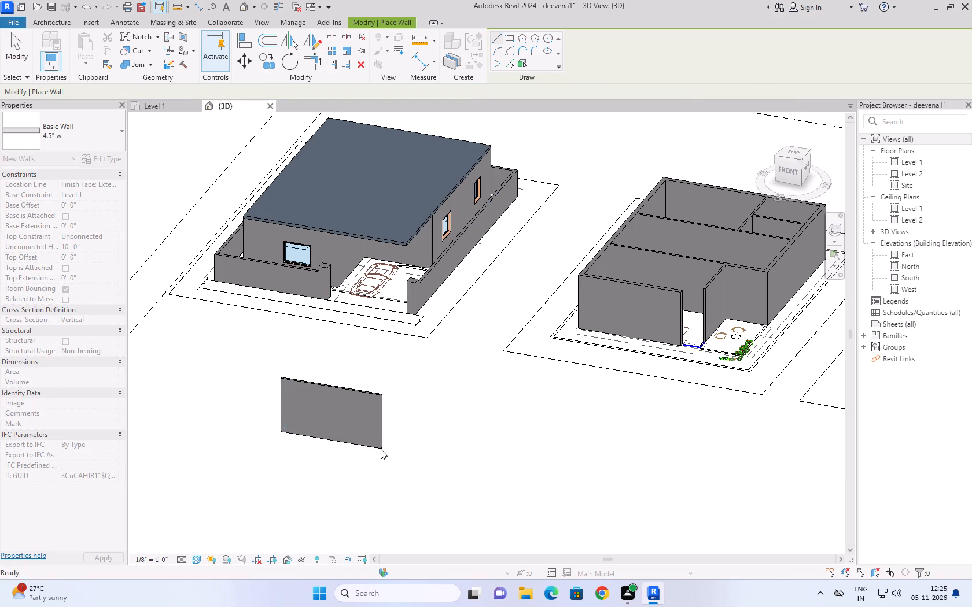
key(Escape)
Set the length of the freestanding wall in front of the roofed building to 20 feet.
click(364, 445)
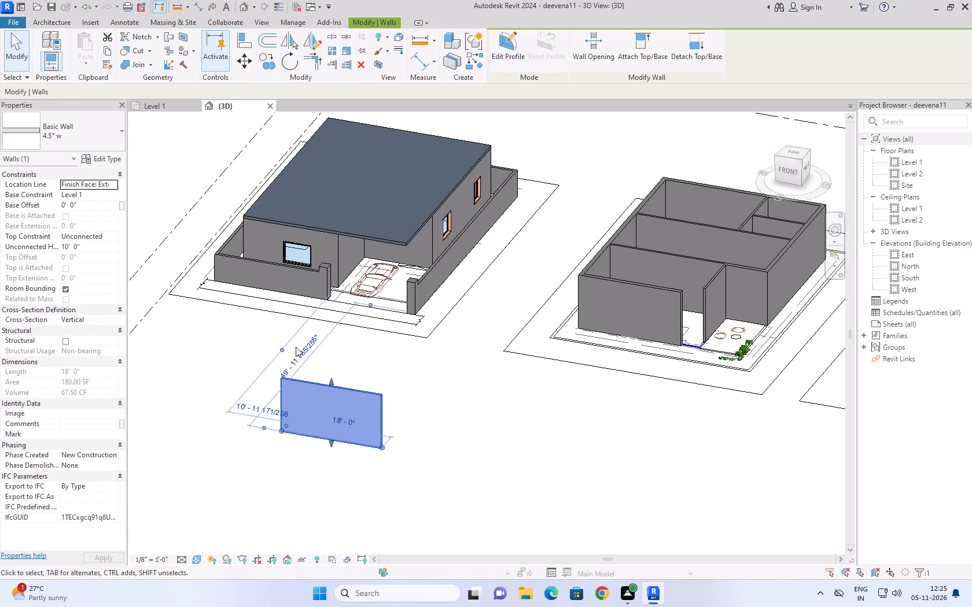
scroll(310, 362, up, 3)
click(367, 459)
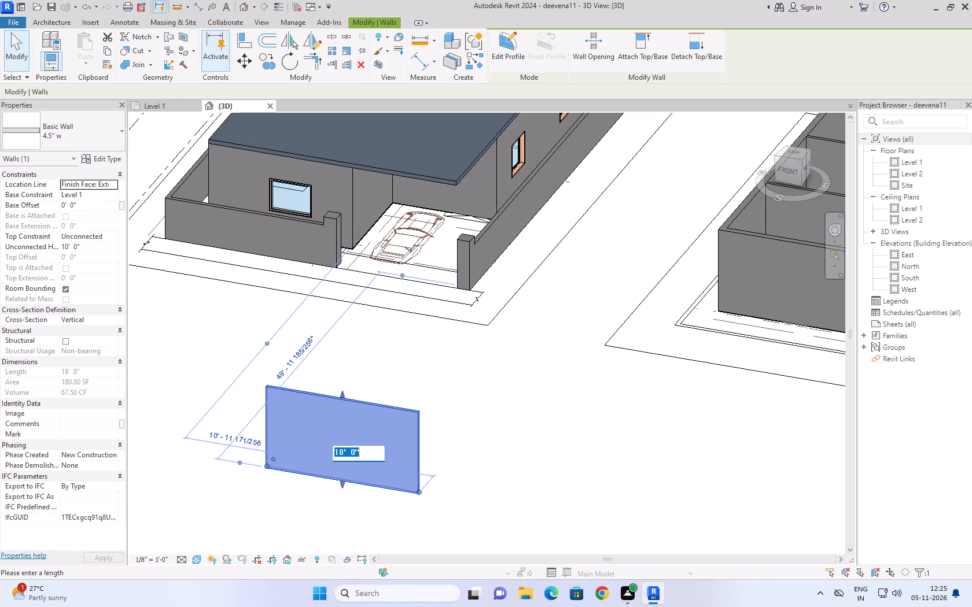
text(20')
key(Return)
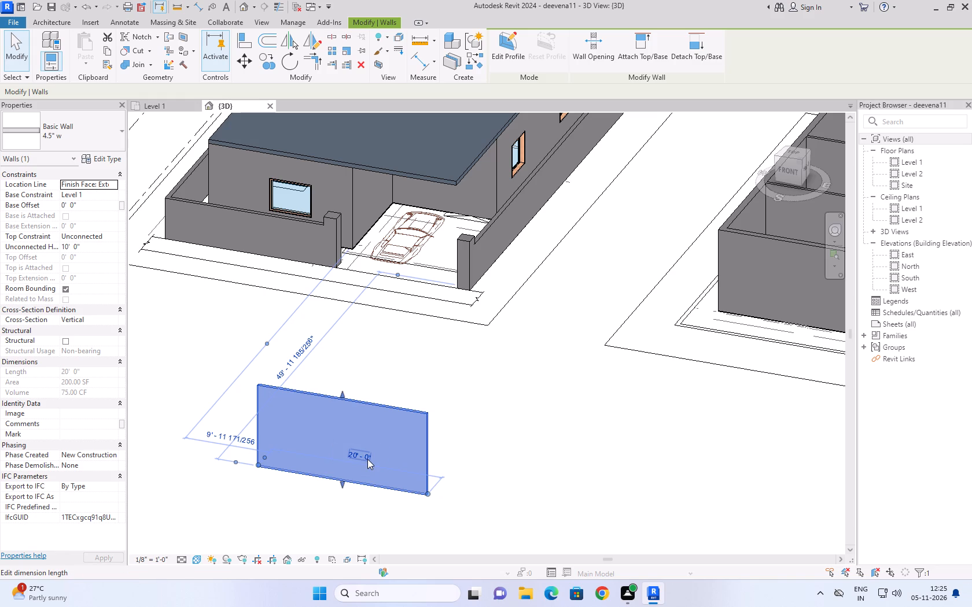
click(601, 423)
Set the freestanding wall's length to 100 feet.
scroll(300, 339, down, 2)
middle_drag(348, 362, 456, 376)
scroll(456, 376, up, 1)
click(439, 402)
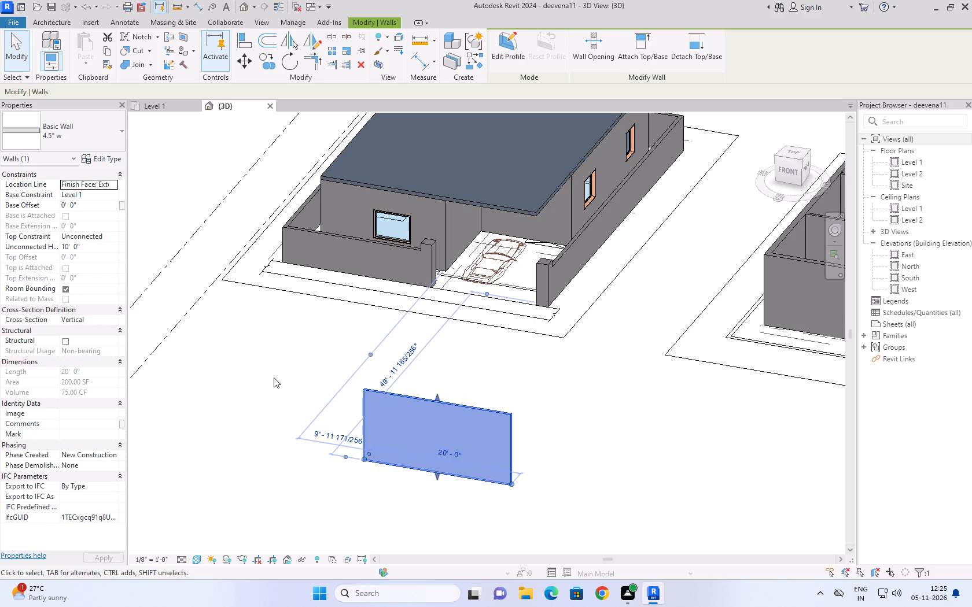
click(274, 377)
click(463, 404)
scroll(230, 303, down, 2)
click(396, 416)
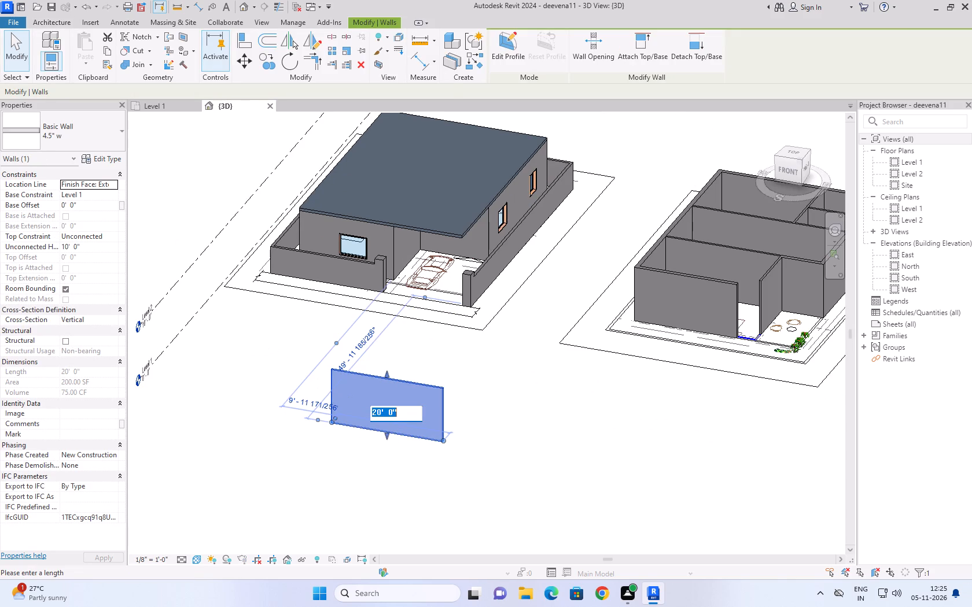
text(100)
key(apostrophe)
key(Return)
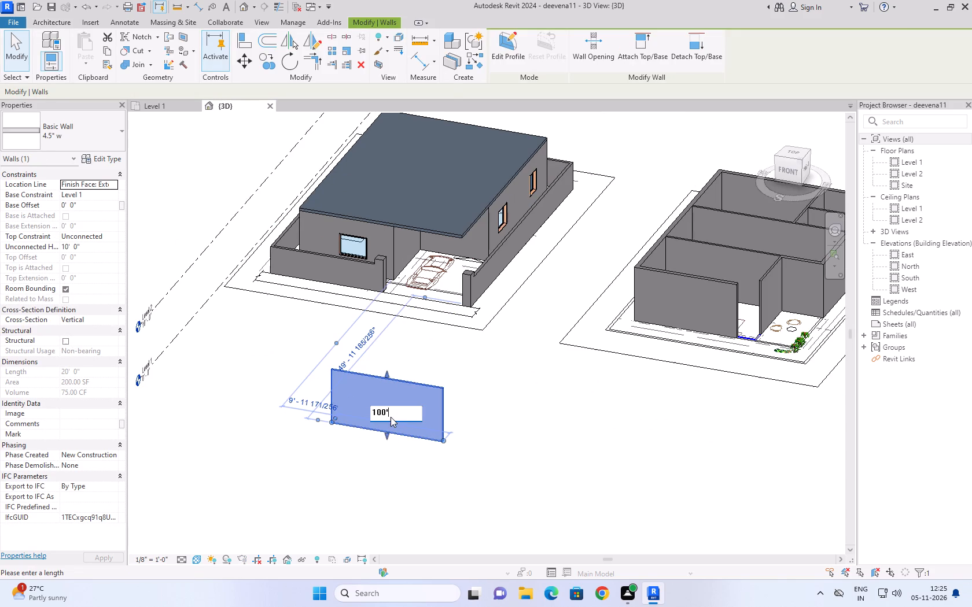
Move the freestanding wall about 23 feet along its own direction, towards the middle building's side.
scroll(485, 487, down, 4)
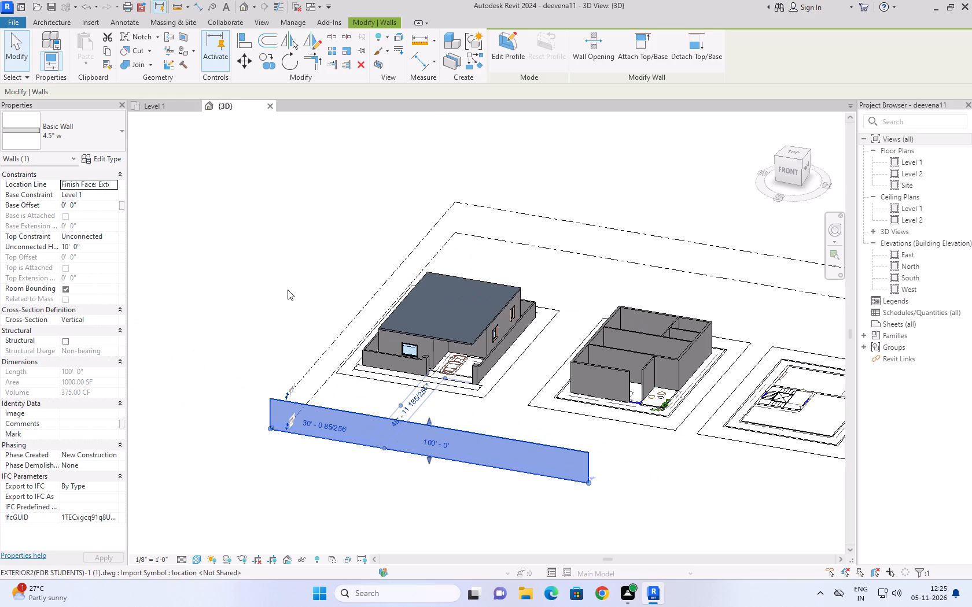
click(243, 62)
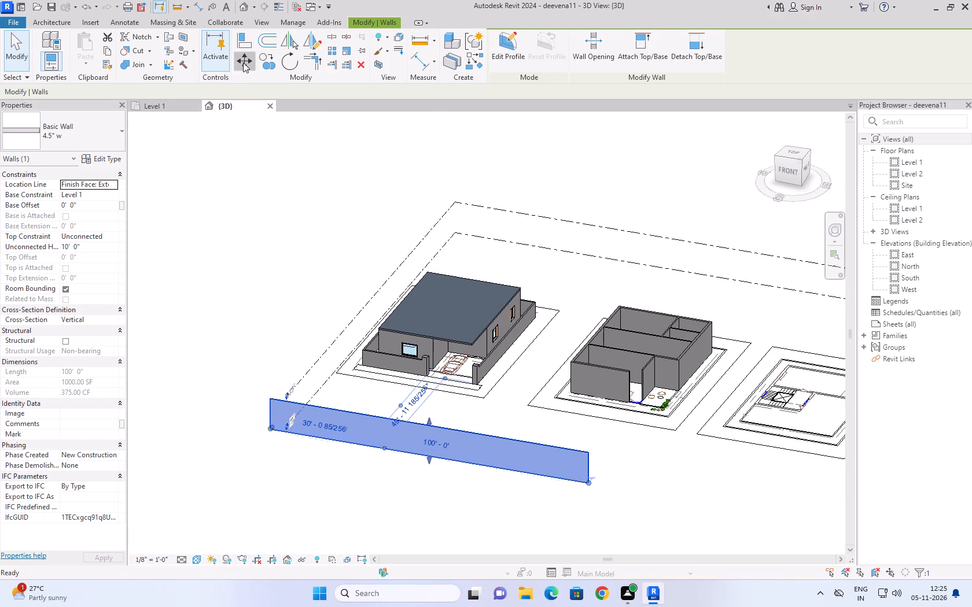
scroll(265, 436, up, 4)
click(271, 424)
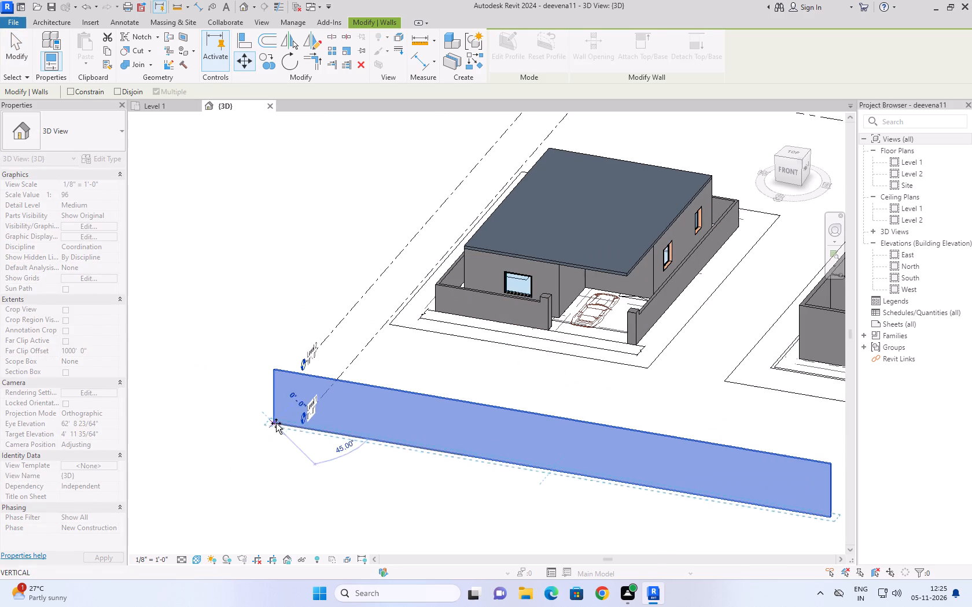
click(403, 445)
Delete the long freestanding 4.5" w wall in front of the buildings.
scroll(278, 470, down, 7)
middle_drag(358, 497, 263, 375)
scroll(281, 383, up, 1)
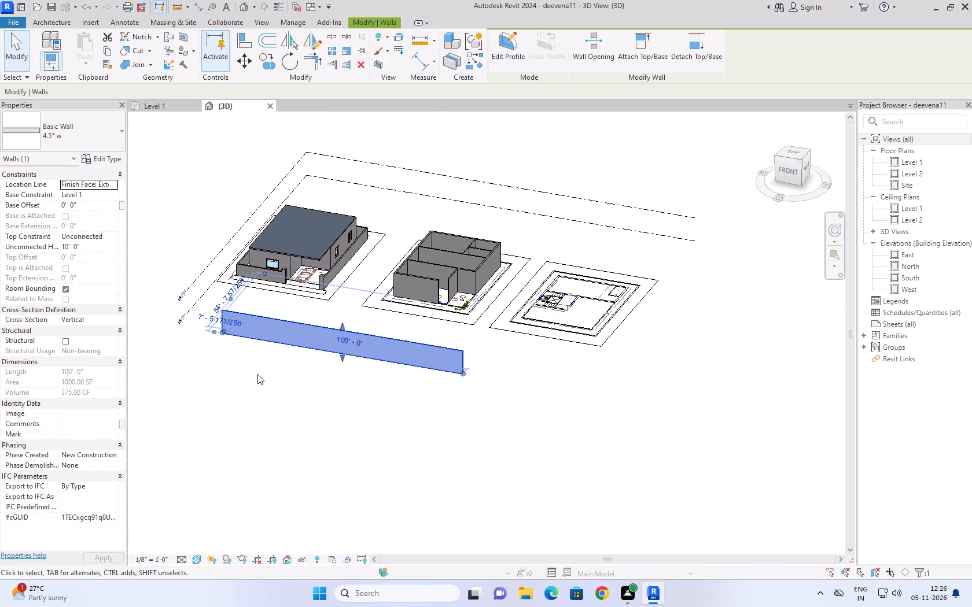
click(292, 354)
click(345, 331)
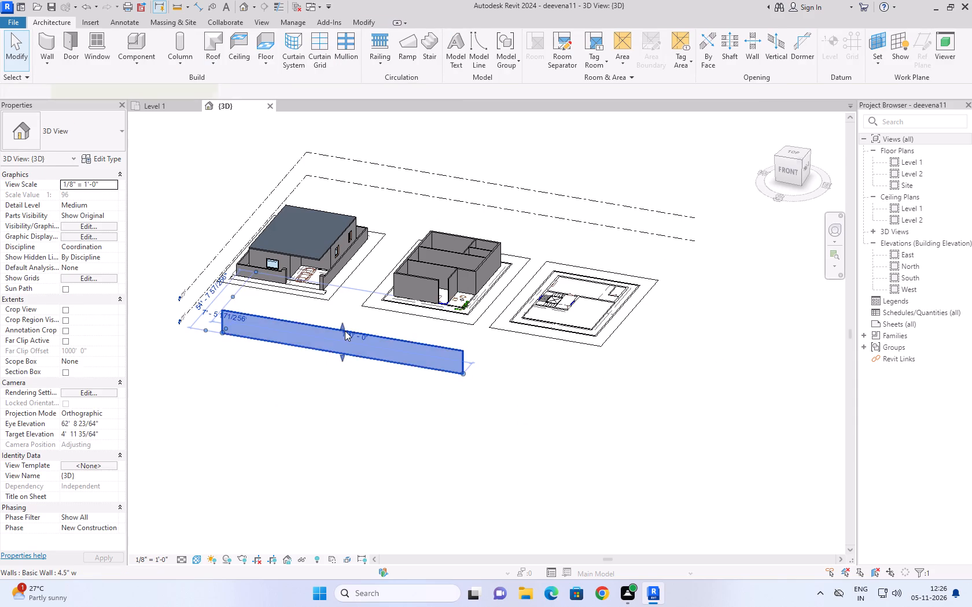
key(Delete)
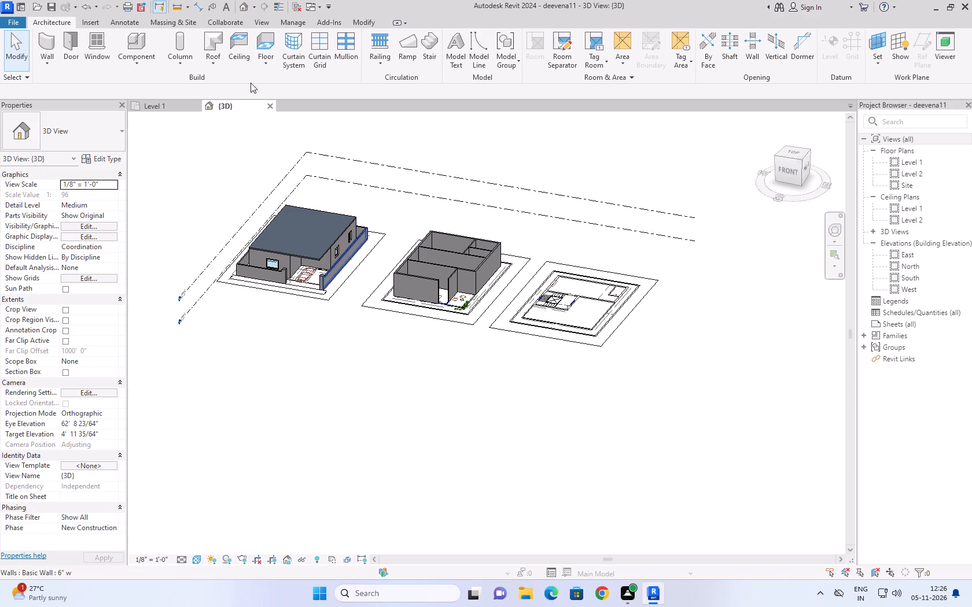
Examine the properties of the middle building's rear outer wall and of its long outer wall facing the roofed building.
scroll(410, 139, up, 3)
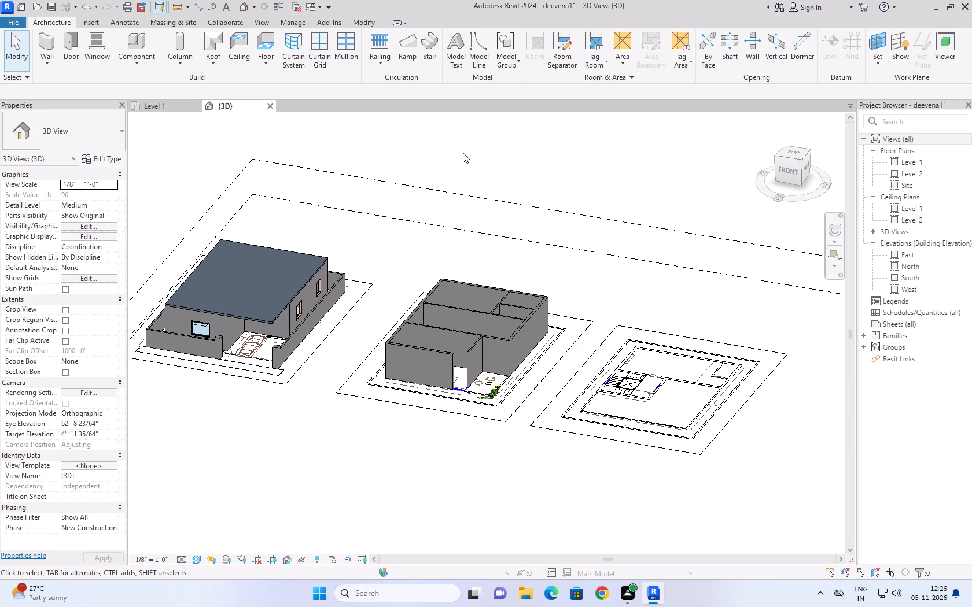
click(526, 293)
scroll(424, 260, up, 2)
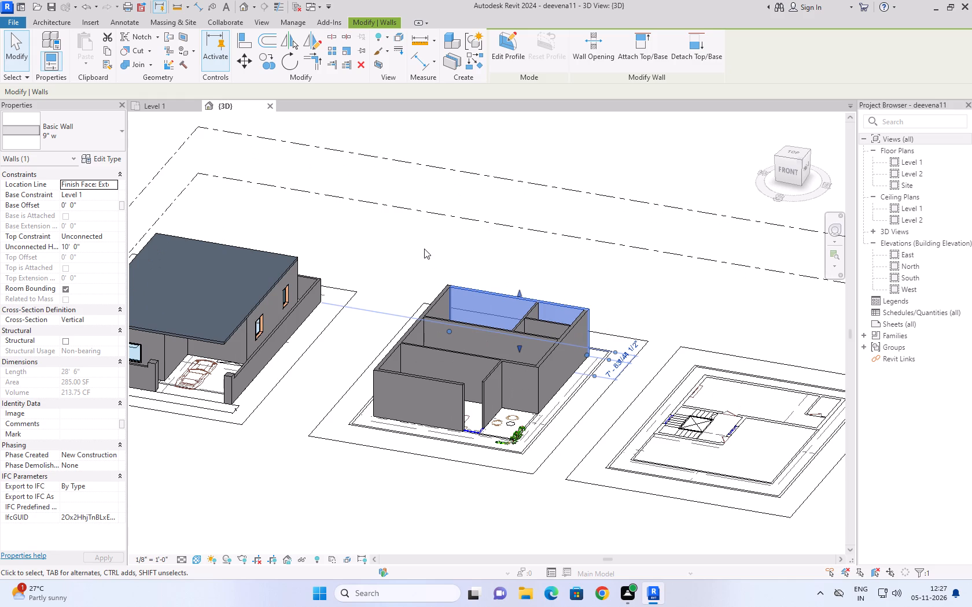
click(555, 273)
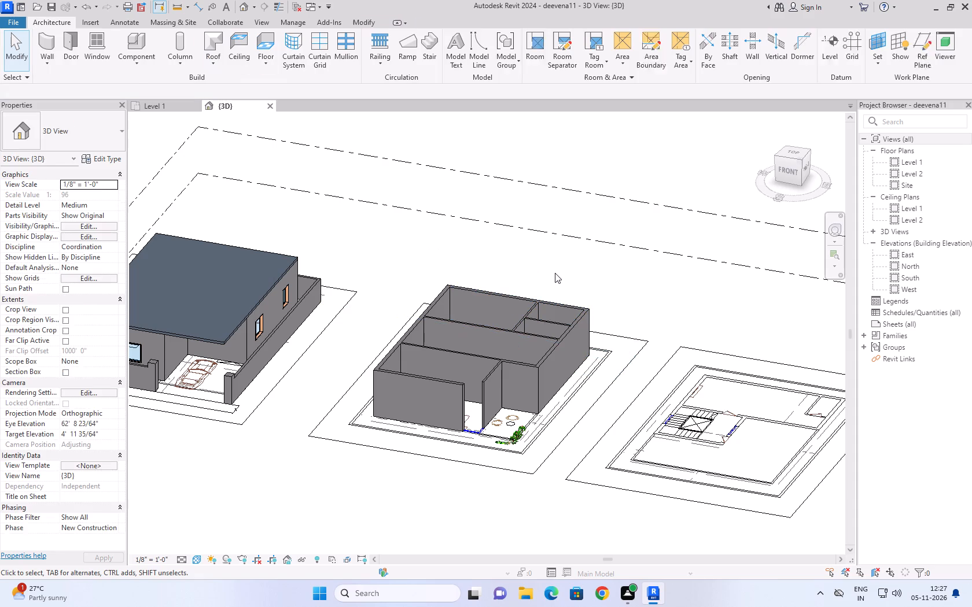
click(443, 287)
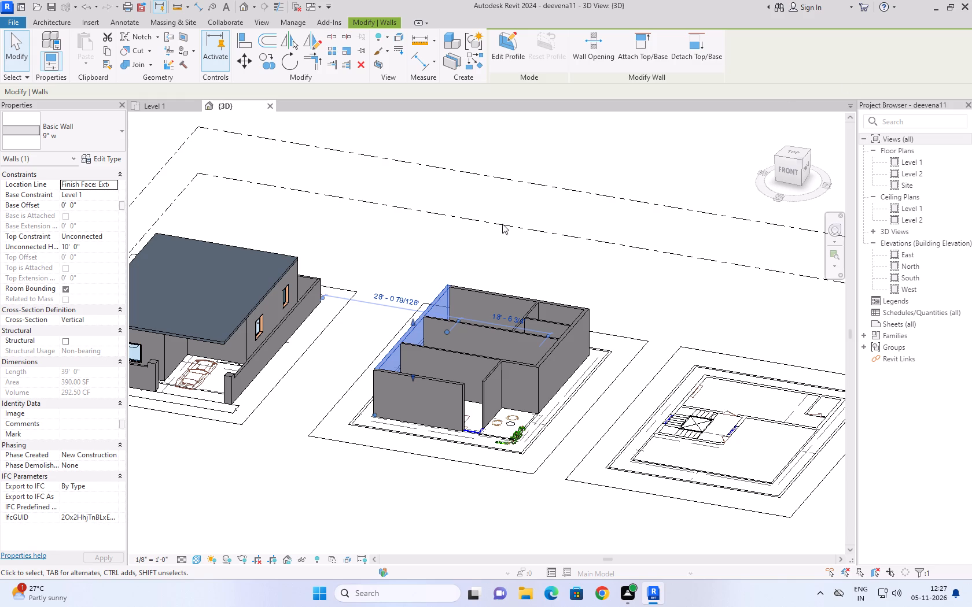
scroll(542, 212, down, 2)
scroll(559, 256, up, 2)
middle_drag(558, 268, 546, 213)
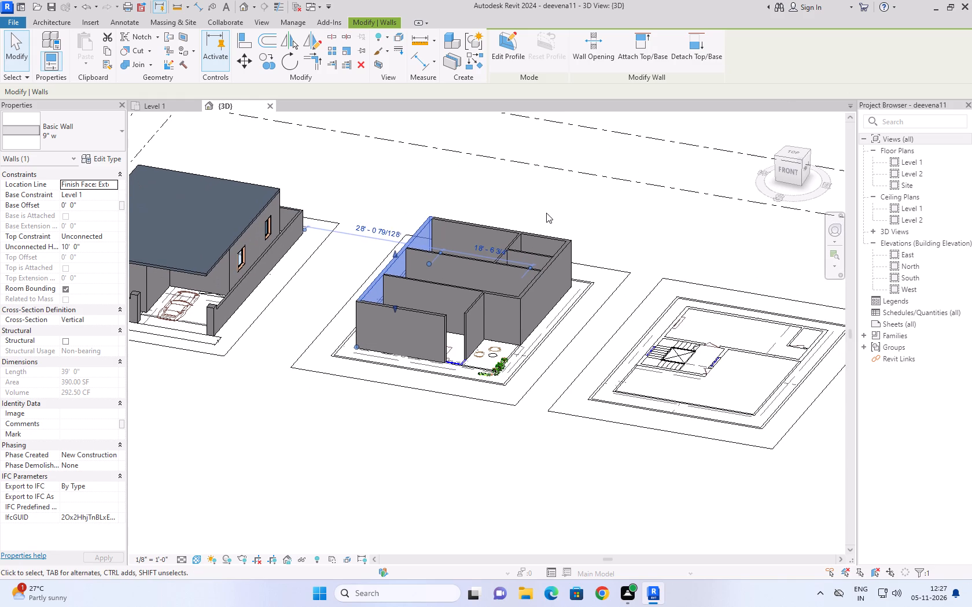
click(546, 213)
Draw a closed four-sided enclosure of 4.5" w walls, about 33 by 32 feet, in the open area in front of the buildings.
click(41, 64)
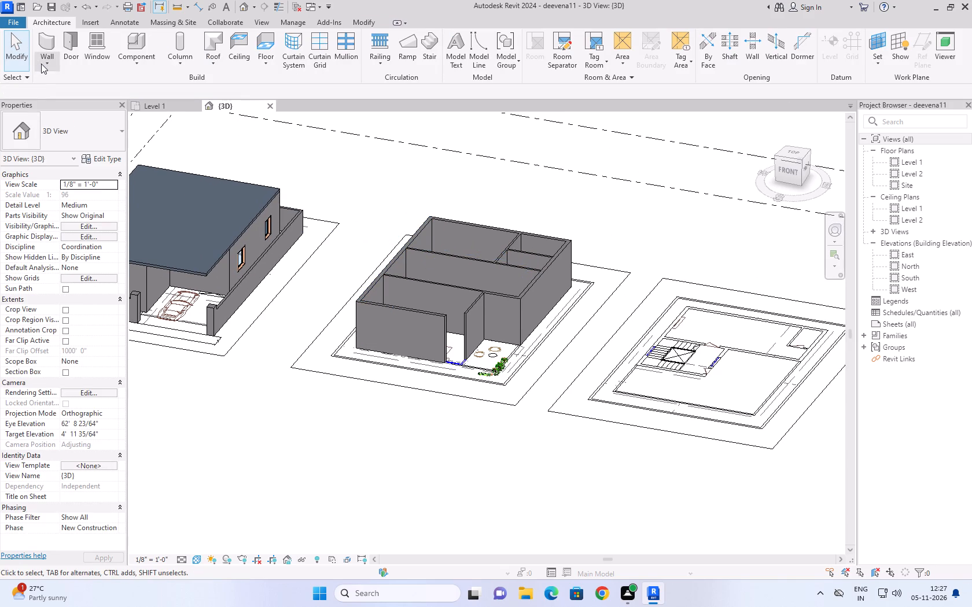
click(67, 84)
scroll(281, 525, down, 1)
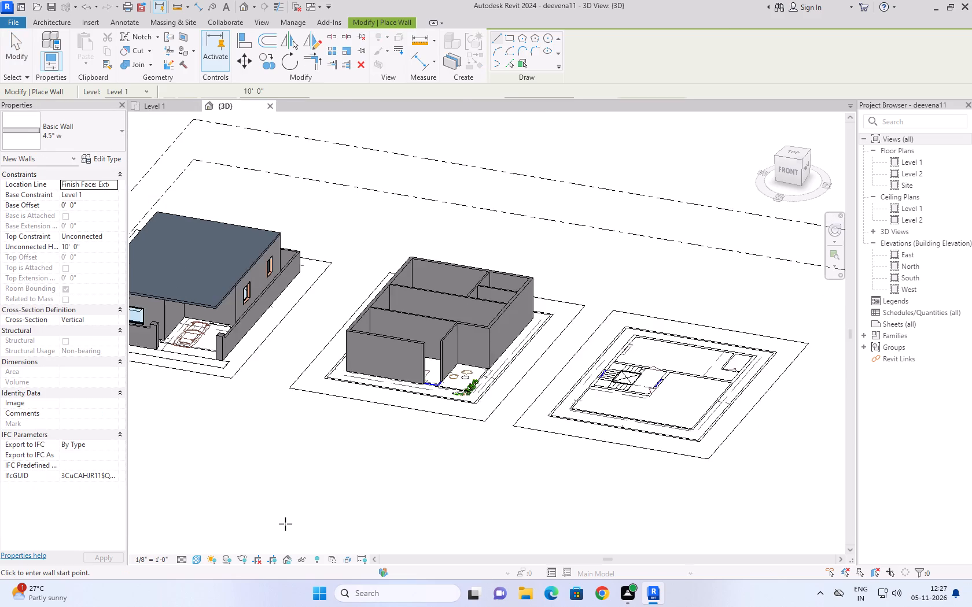
scroll(285, 524, down, 2)
middle_drag(325, 479, 354, 321)
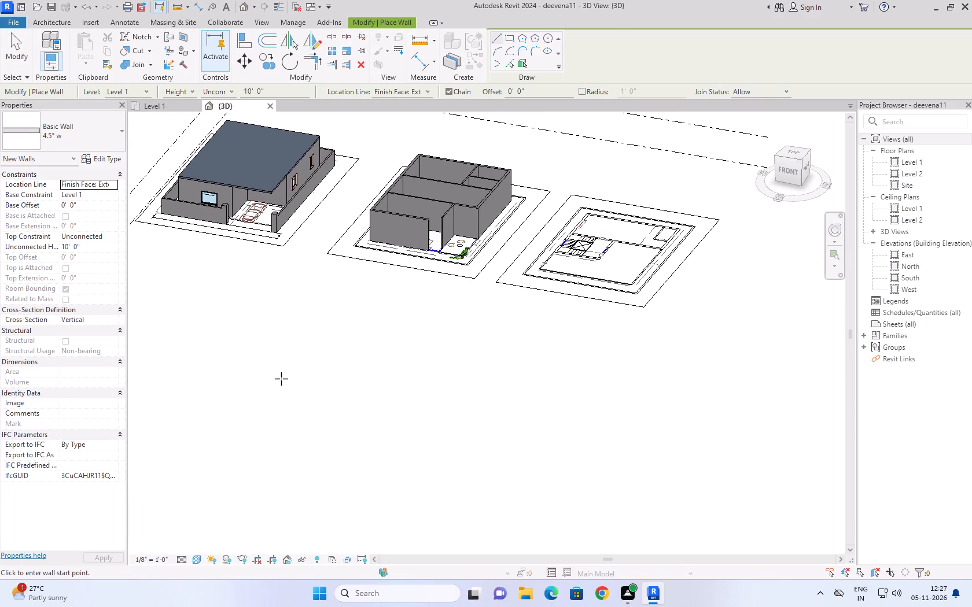
click(281, 379)
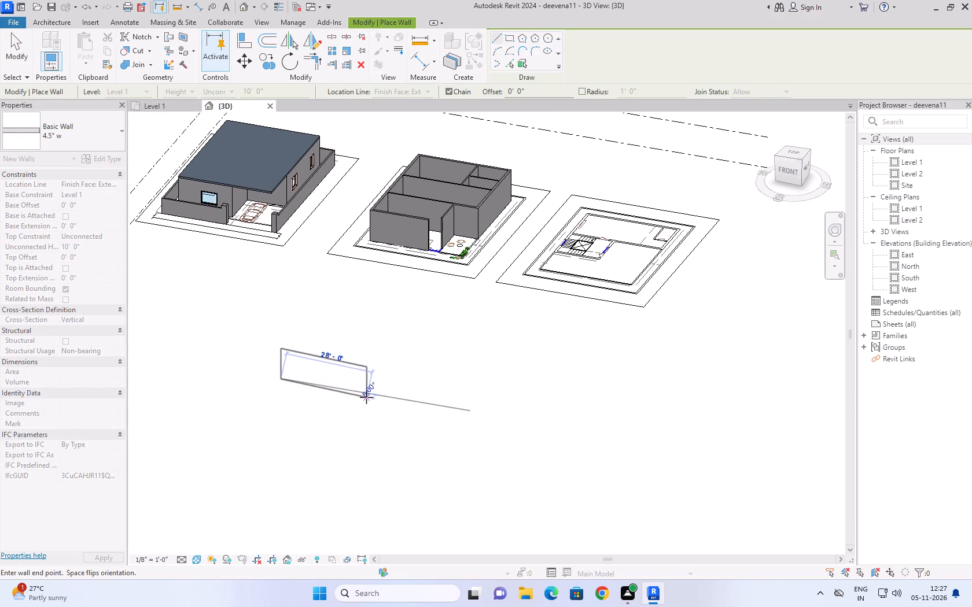
click(387, 397)
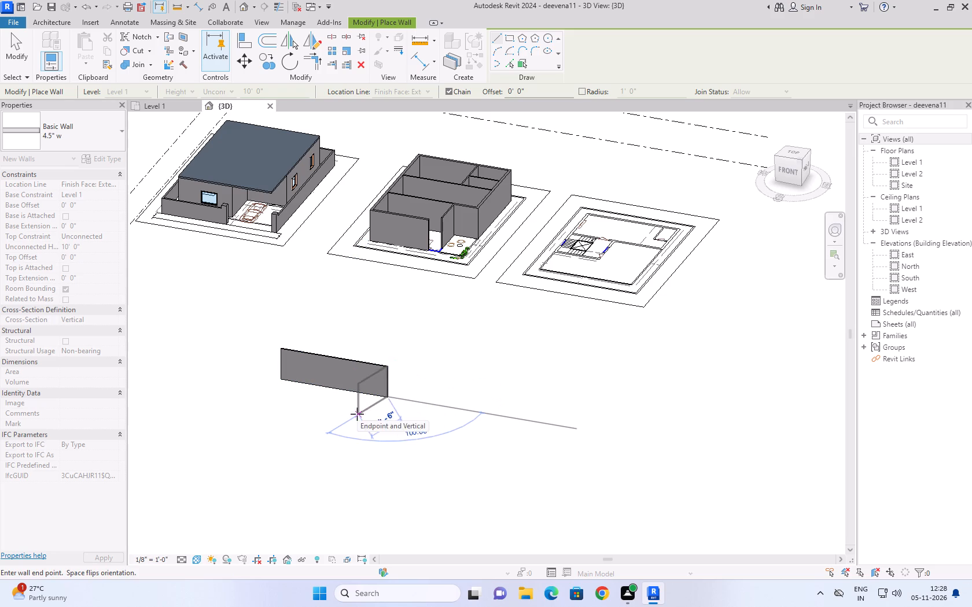
middle_drag(357, 414, 583, 425)
scroll(583, 425, up, 2)
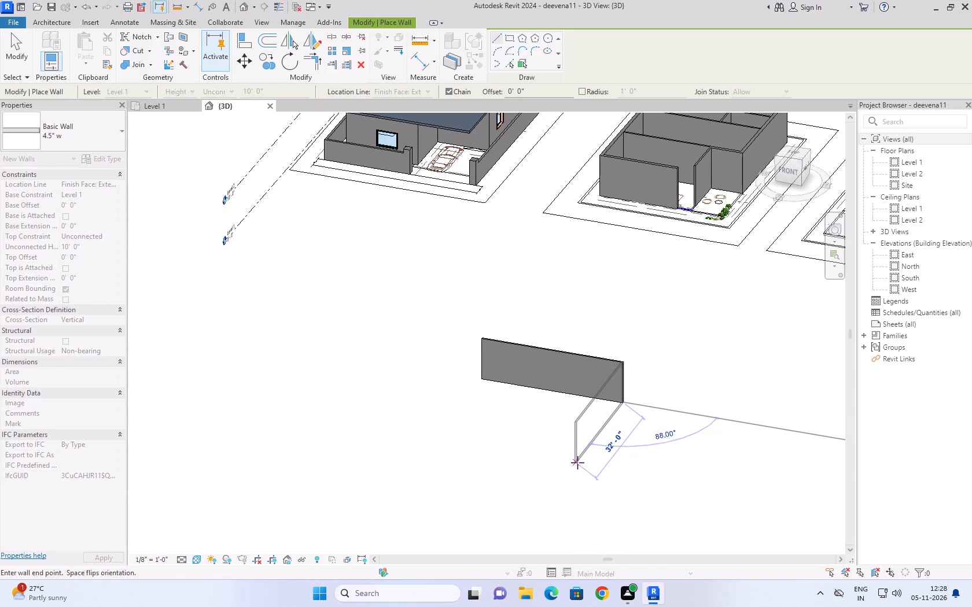
click(572, 462)
middle_drag(528, 480, 572, 477)
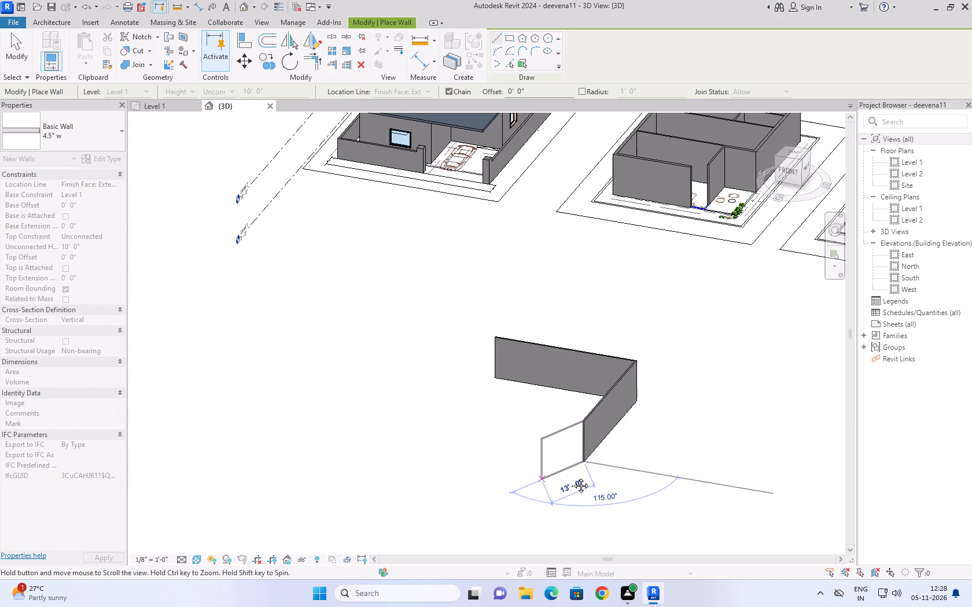
middle_drag(572, 477, 651, 477)
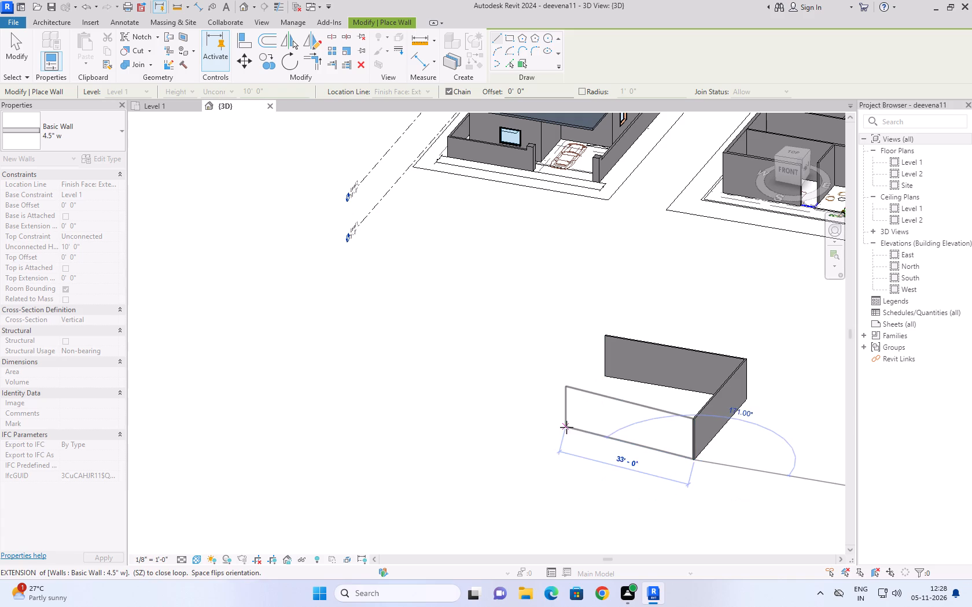
click(548, 438)
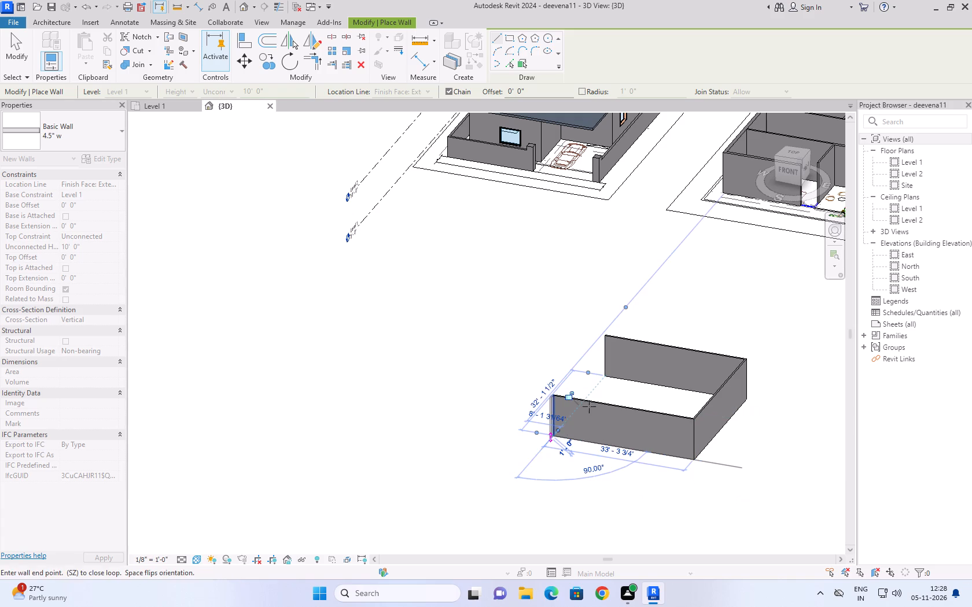
click(607, 375)
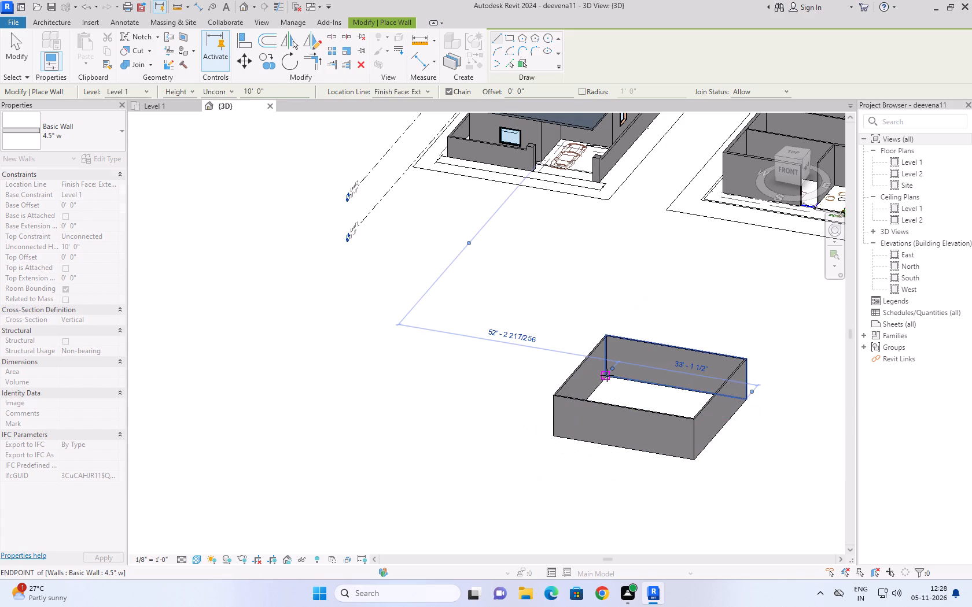
Beside the enclosure, draw three chained 4.5" w walls in a U-shape, about 46, 28.5 and 52 feet long, open towards the buildings.
scroll(636, 404, down, 2)
middle_drag(716, 443, 419, 404)
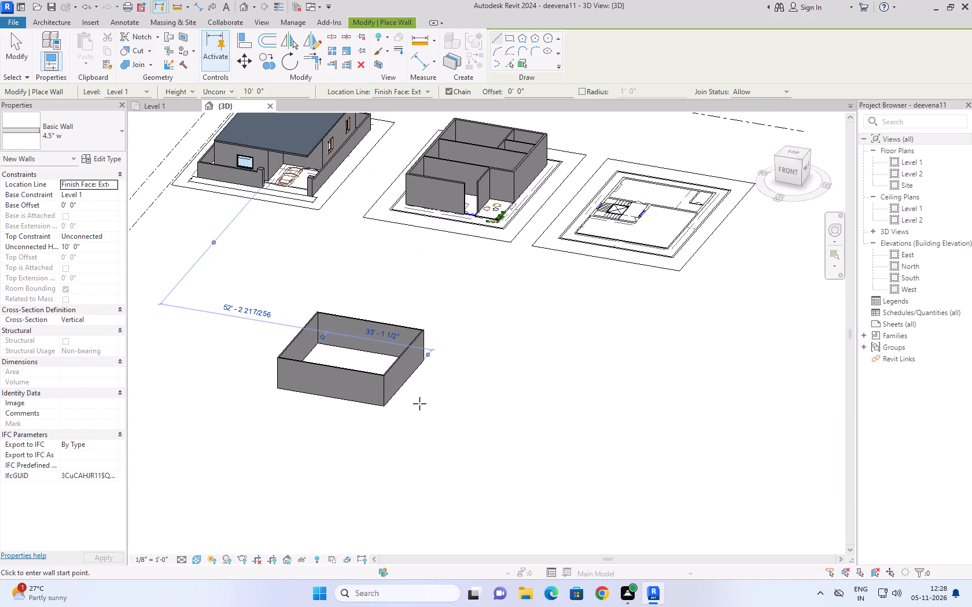
scroll(491, 370, down, 3)
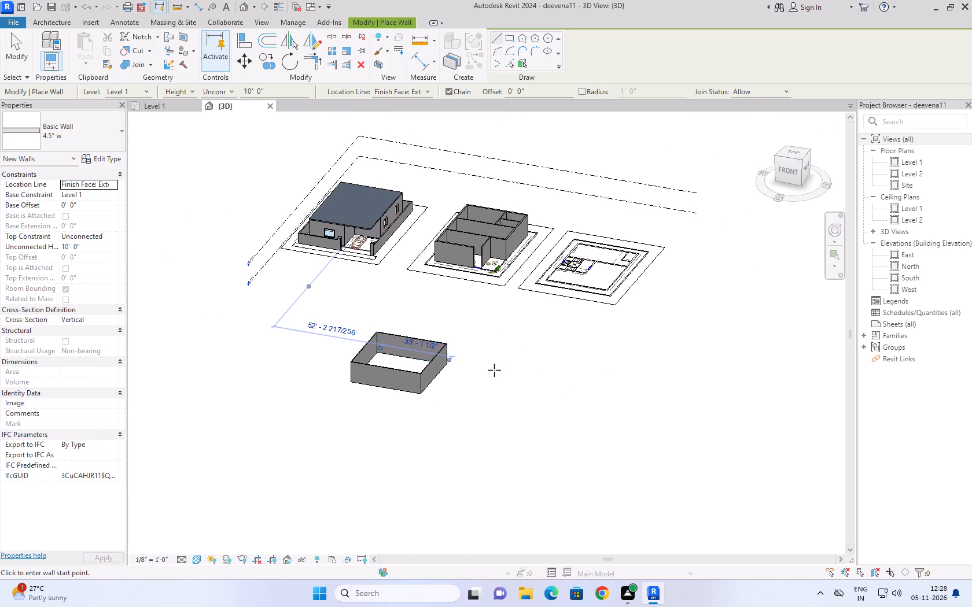
scroll(623, 398, up, 2)
click(481, 365)
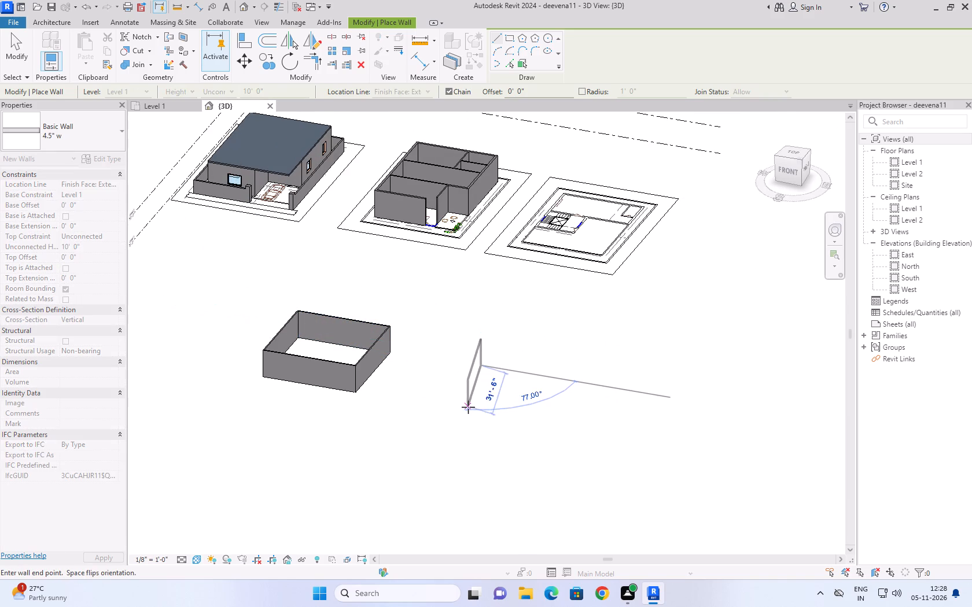
click(437, 423)
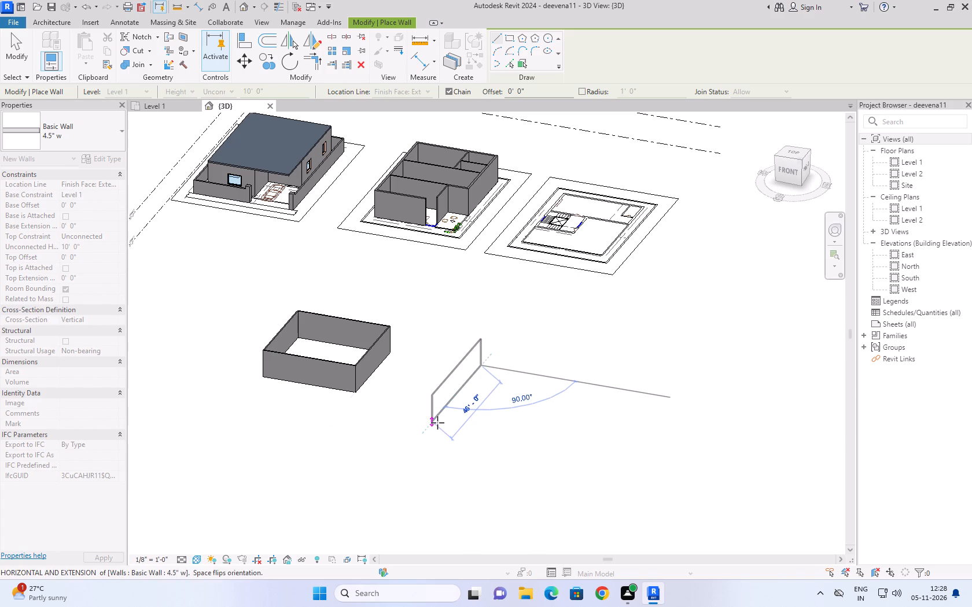
scroll(494, 377, up, 2)
middle_drag(485, 376, 388, 347)
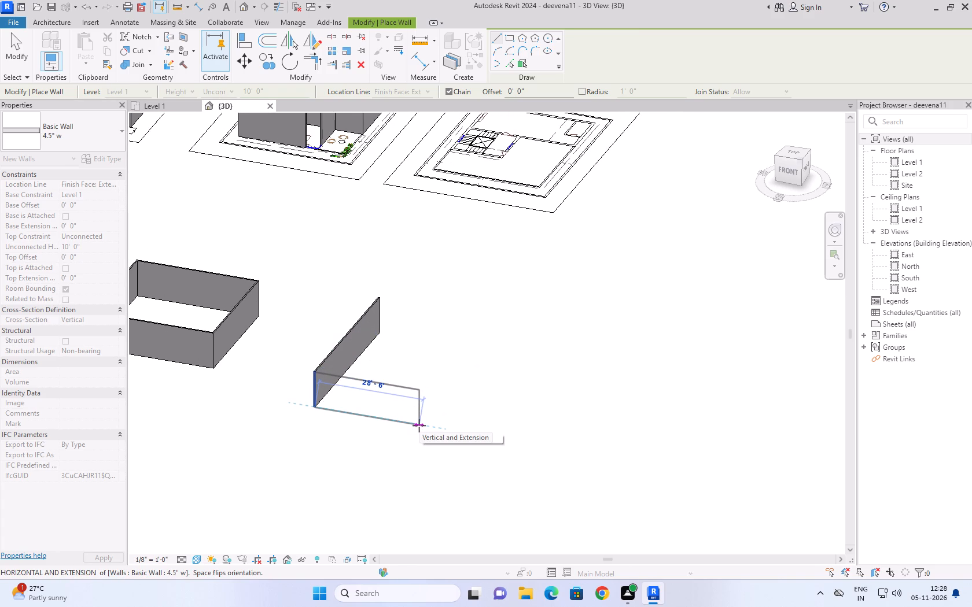
click(419, 425)
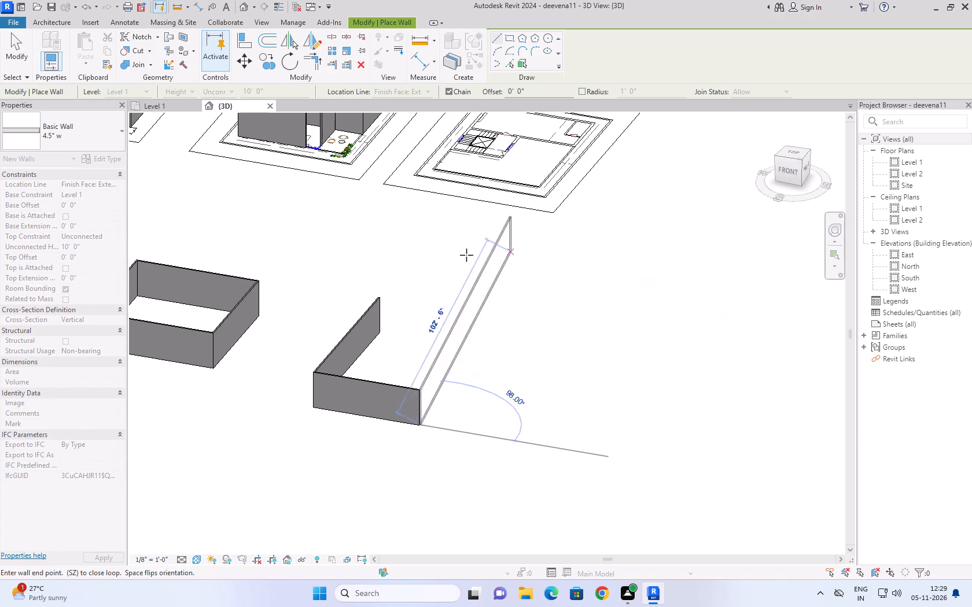
scroll(444, 367, up, 3)
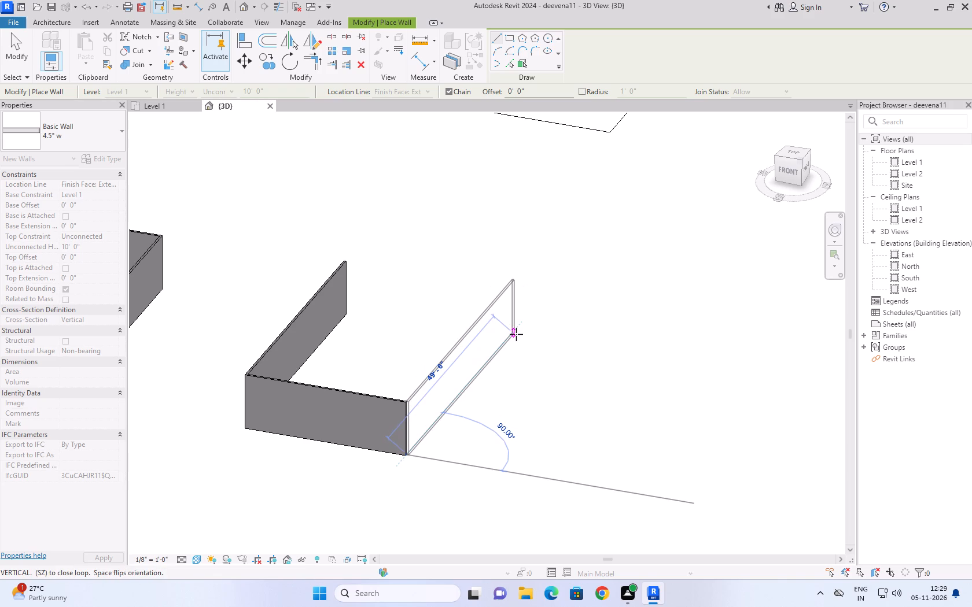
click(522, 327)
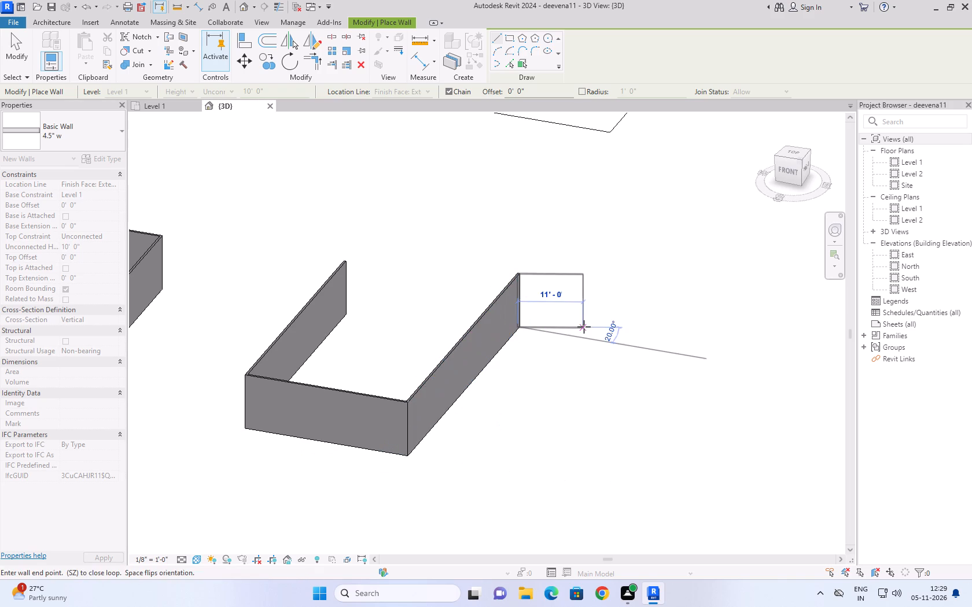
Continue the wall chain with right-angled segments of about 49, 52 and 58 feet, the last one in line with the U-shape's front wall.
scroll(584, 327, down, 2)
middle_drag(583, 328, 389, 268)
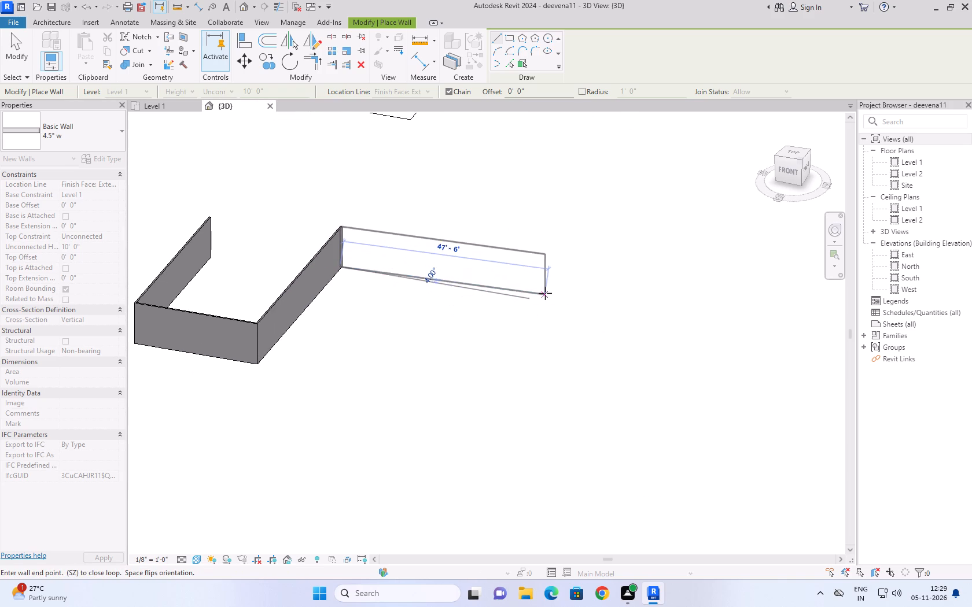
click(550, 301)
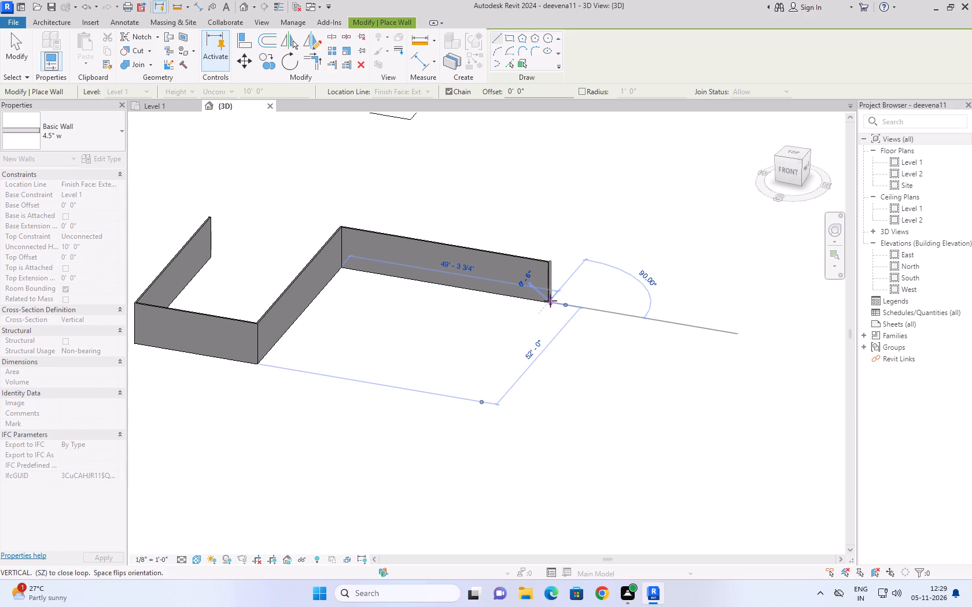
scroll(496, 359, down, 2)
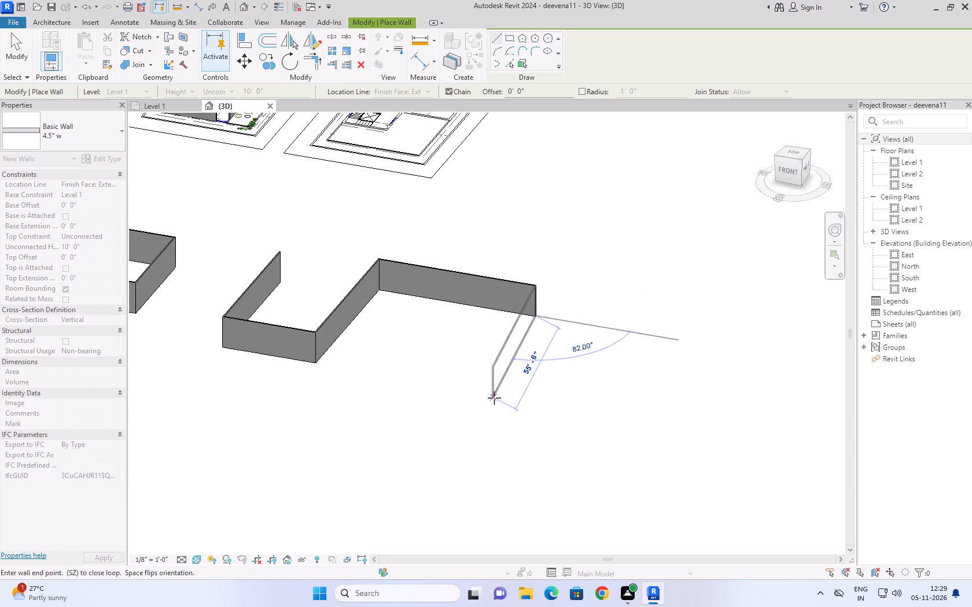
middle_drag(494, 398, 539, 371)
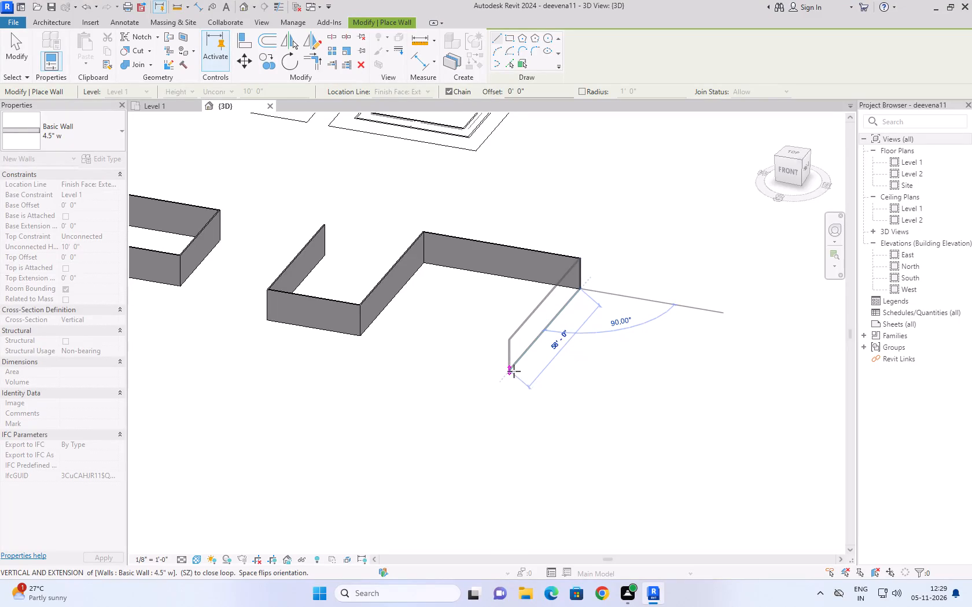
scroll(513, 367, up, 3)
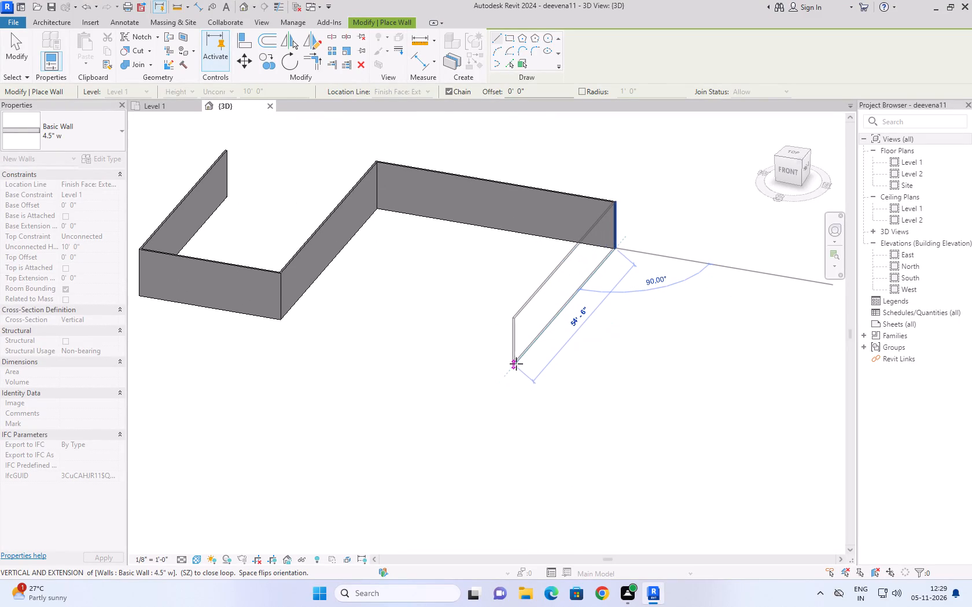
click(521, 361)
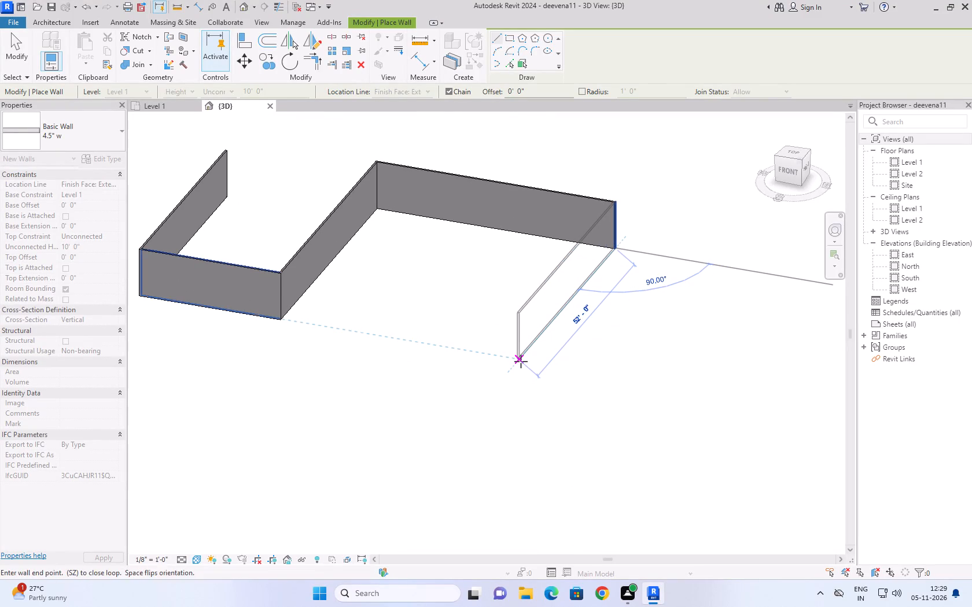
scroll(508, 386, down, 2)
middle_drag(574, 378, 503, 384)
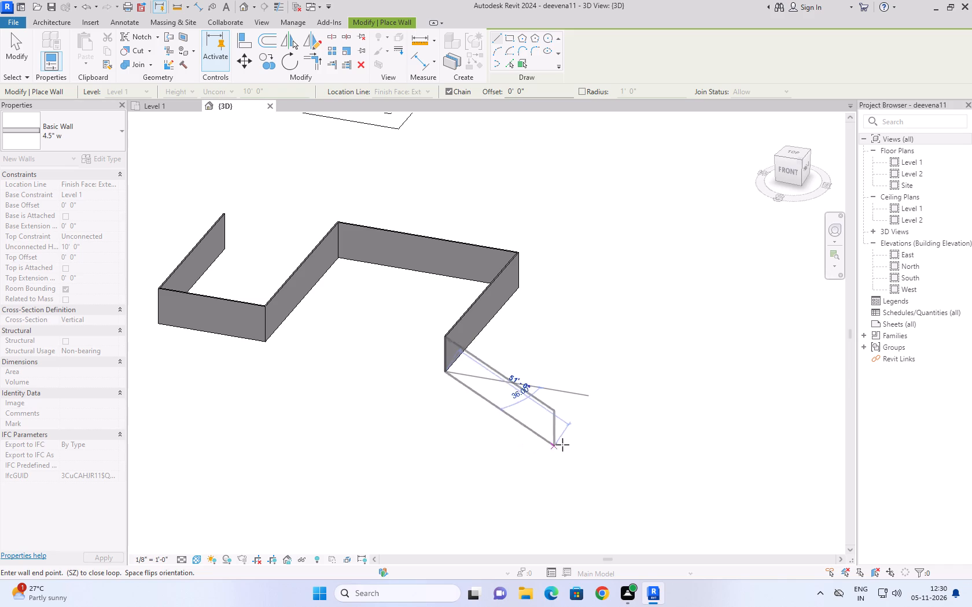
scroll(670, 400, down, 1)
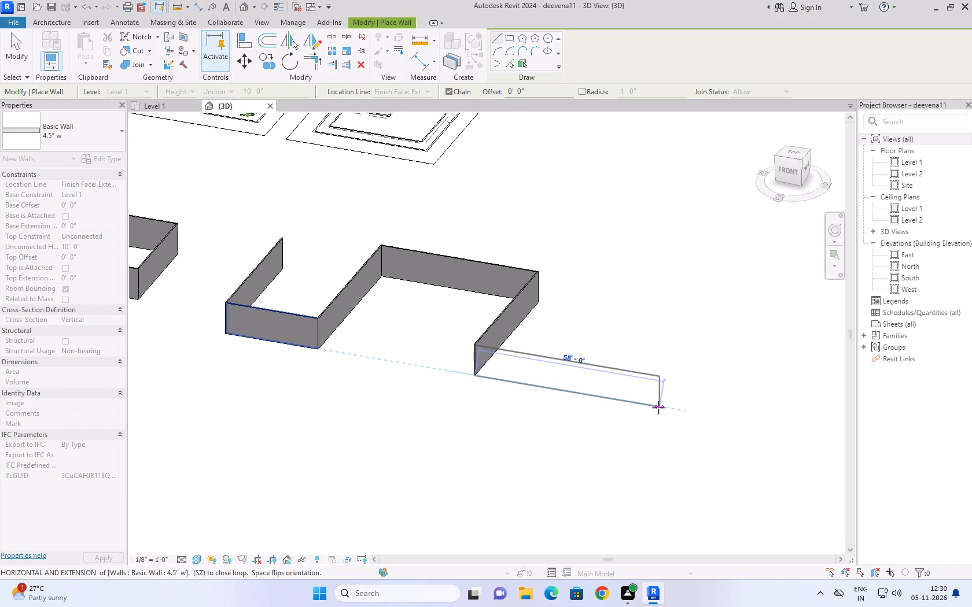
click(658, 408)
Extend the wall chain from the free end of the 58-foot wall with another segment heading away from the buildings.
middle_drag(720, 413, 530, 377)
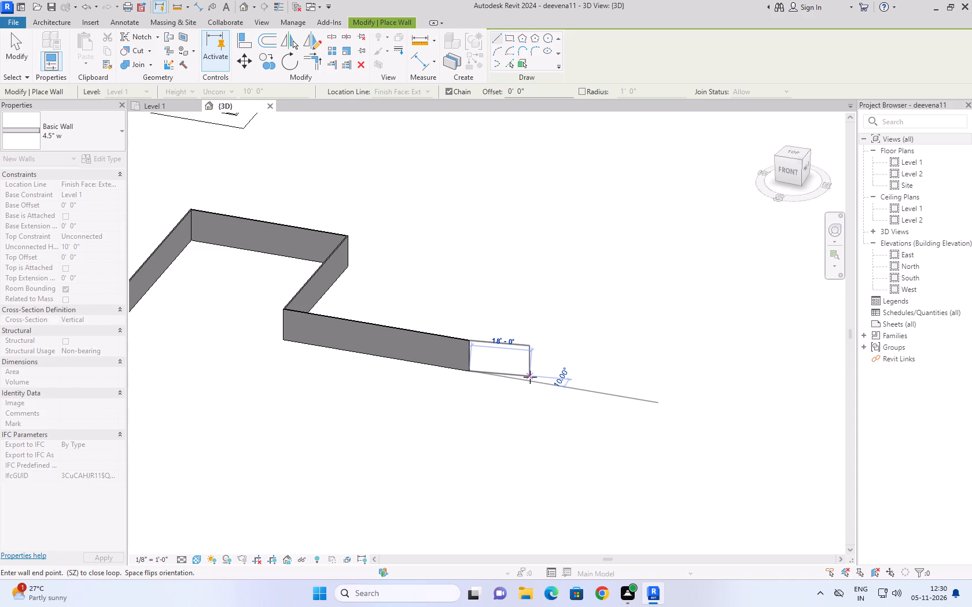
scroll(511, 371, down, 1)
middle_drag(460, 449, 603, 383)
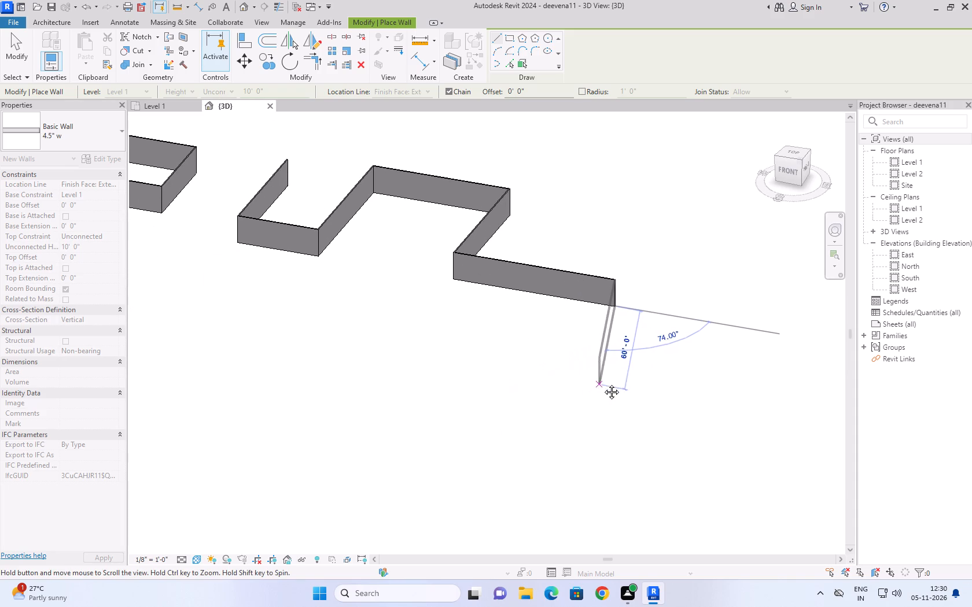
middle_drag(603, 383, 605, 383)
scroll(586, 364, up, 2)
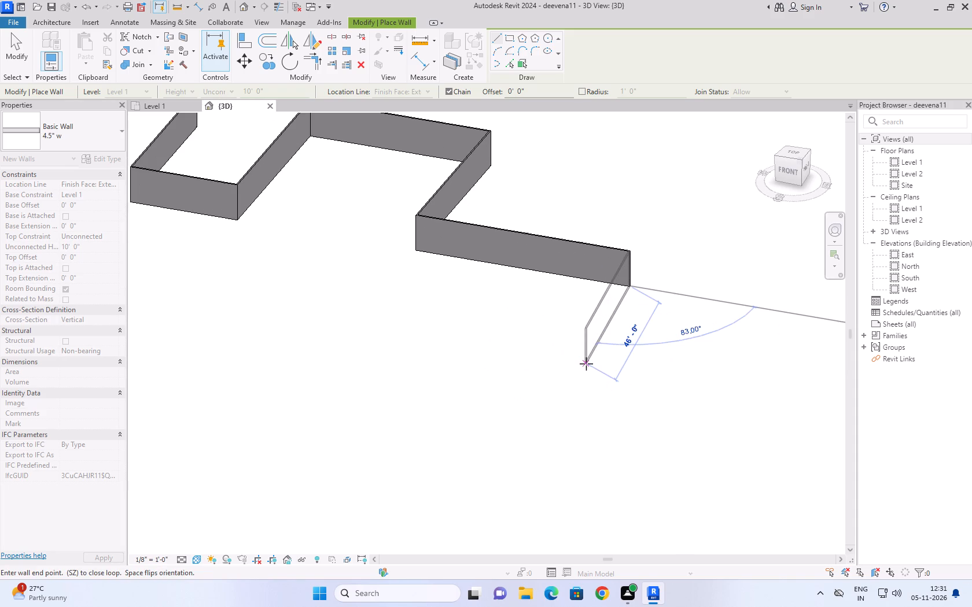
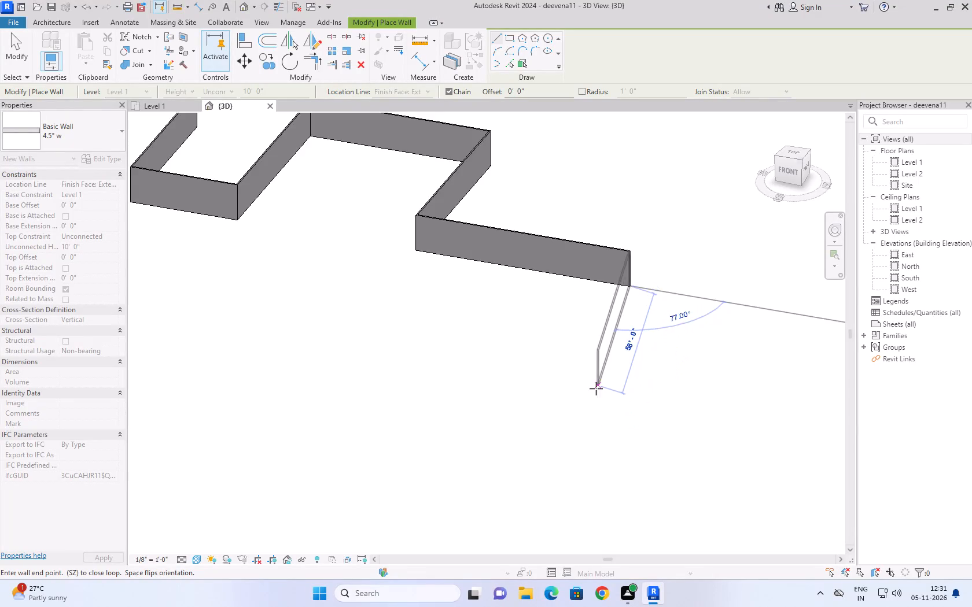
End the wall chain without placing the pending segment and leave the Wall command.
scroll(596, 388, down, 1)
middle_drag(570, 401, 697, 465)
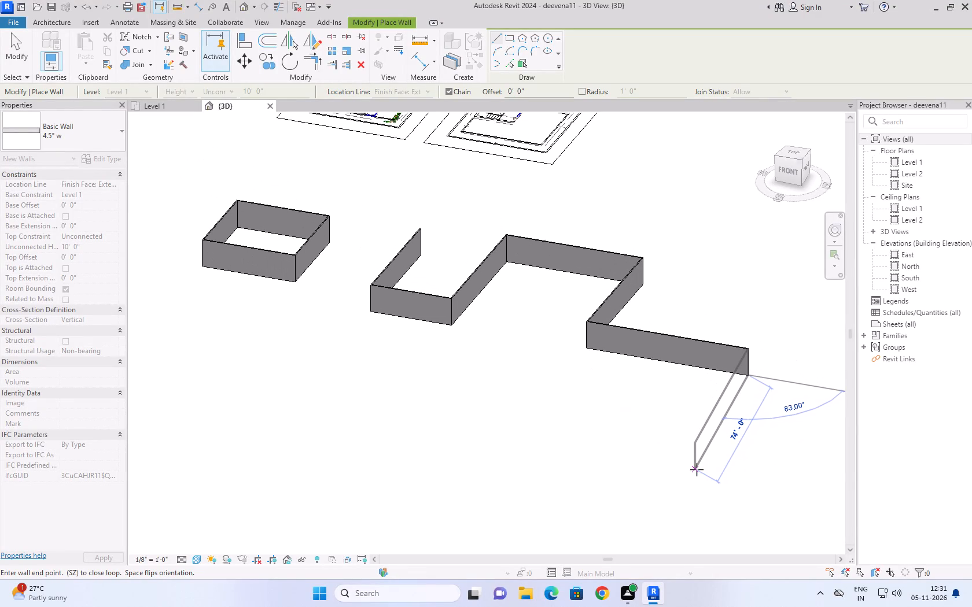
key(Escape)
key(Escape)
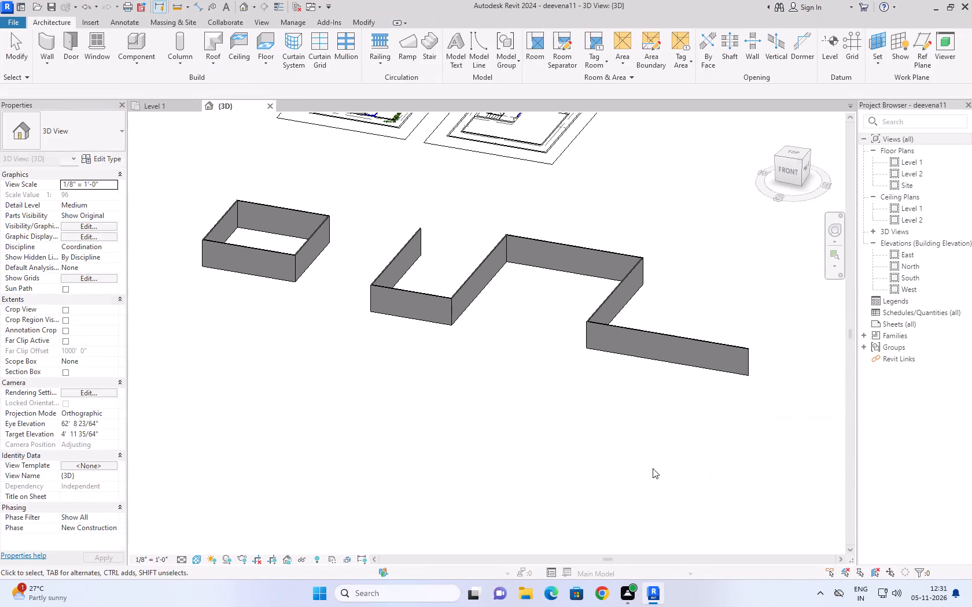
Delete the stepped wall chain, including its U-shaped walls beside the four-sided enclosure.
middle_drag(709, 260, 686, 322)
scroll(691, 280, up, 1)
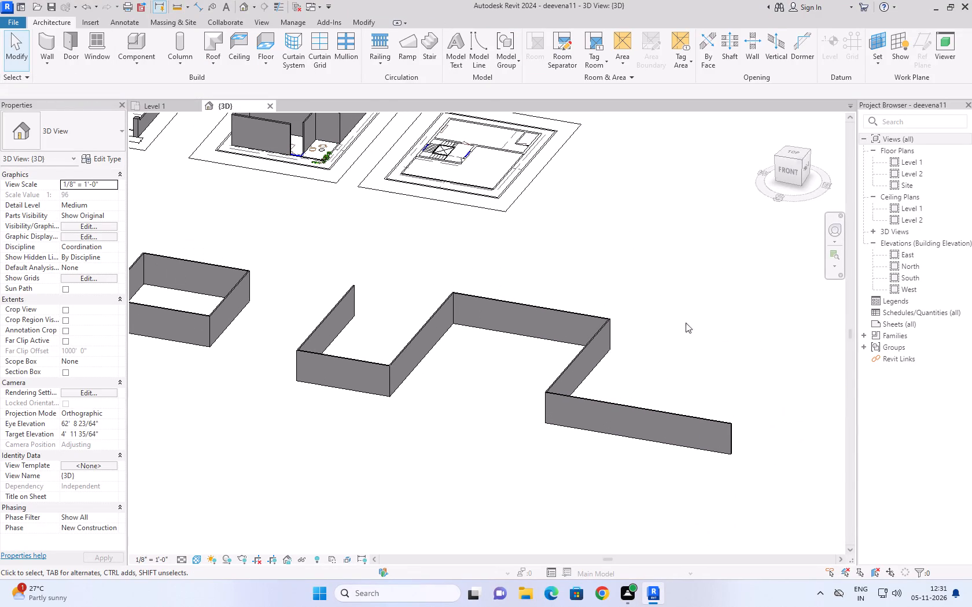
drag(755, 302, 427, 460)
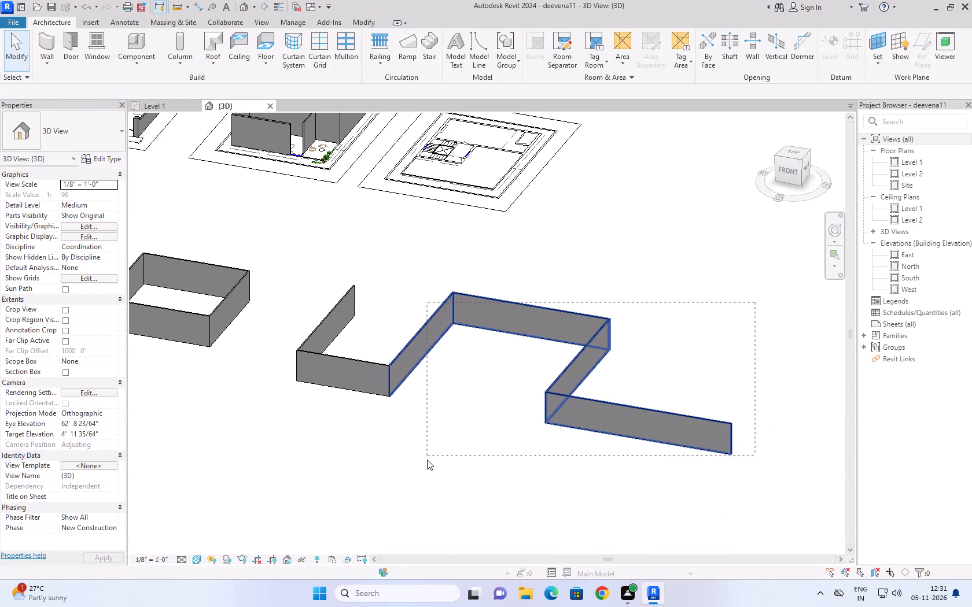
drag(427, 460, 517, 481)
key(Delete)
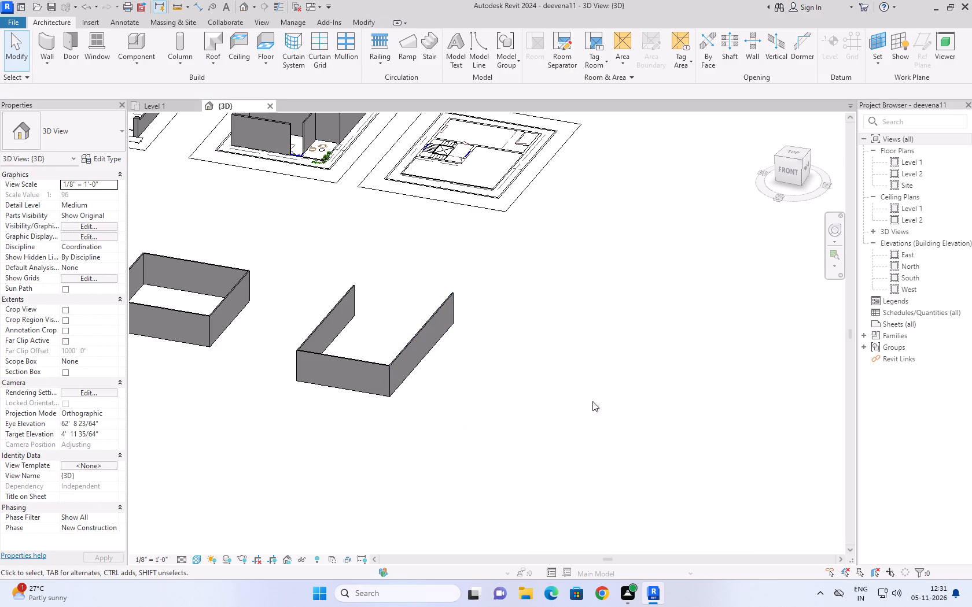
middle_drag(359, 300, 601, 398)
scroll(756, 355, up, 1)
drag(754, 354, 487, 520)
key(Delete)
Delete the closed four-sided practice enclosure in front of the buildings.
middle_drag(479, 460, 599, 476)
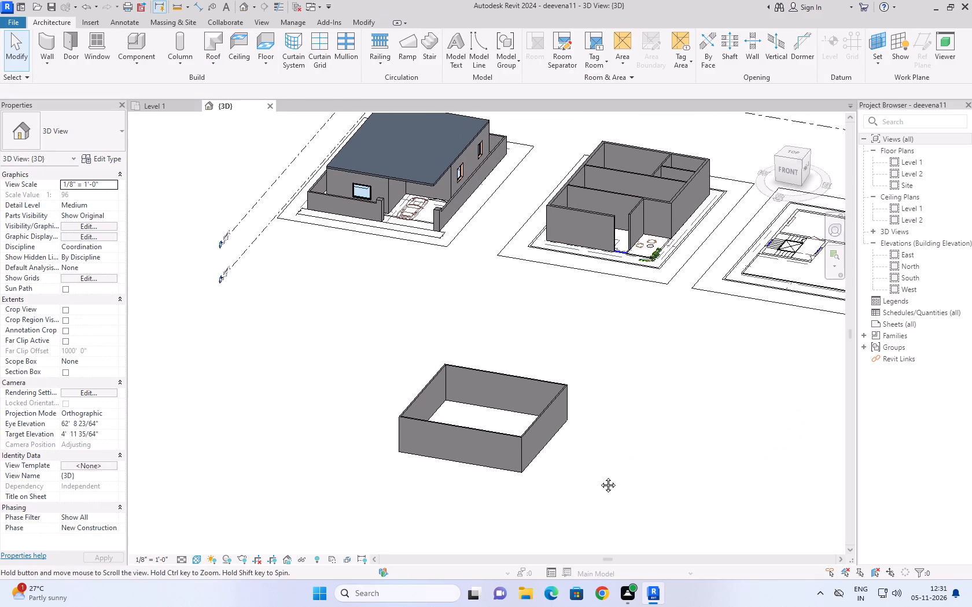
middle_drag(599, 476, 600, 476)
drag(639, 359, 355, 488)
key(Delete)
drag(616, 363, 362, 503)
key(Delete)
Examine the roofed house, the walled house model and the adjacent floor plan without walls in 3D.
scroll(502, 441, down, 2)
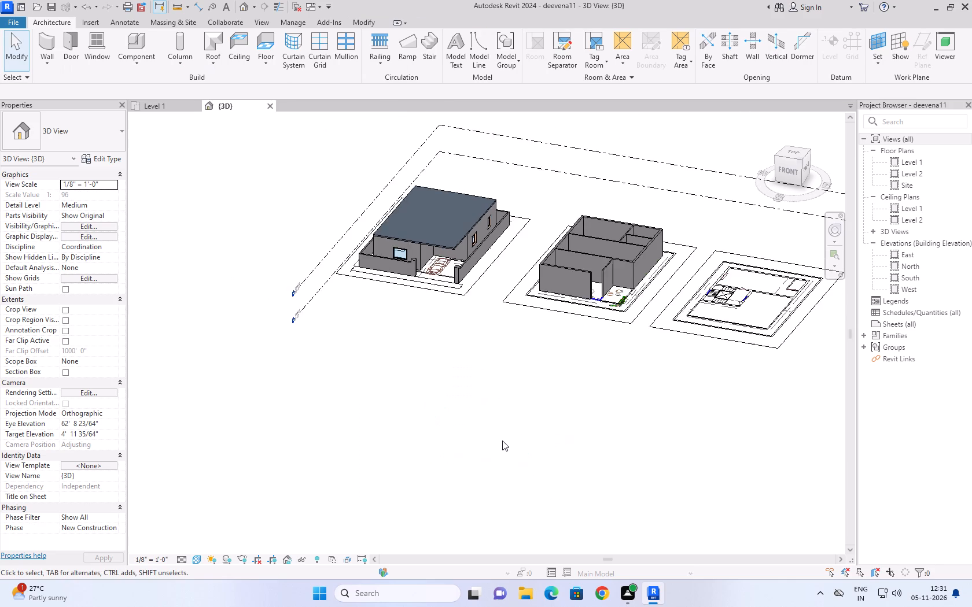
scroll(219, 343, up, 1)
middle_drag(434, 302, 393, 372)
scroll(393, 372, up, 1)
middle_drag(502, 459, 384, 414)
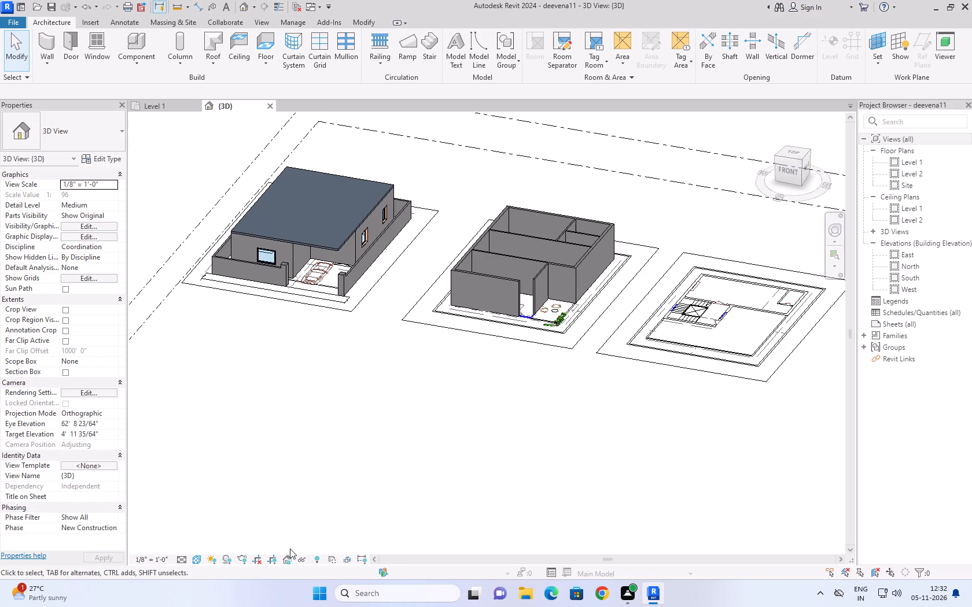
scroll(406, 400, down, 1)
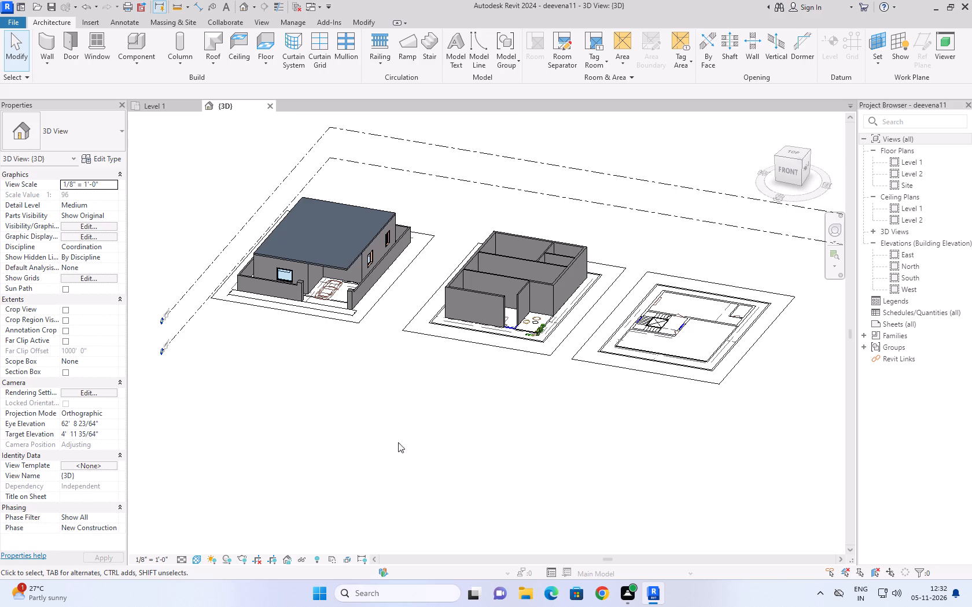
middle_drag(315, 396, 306, 461)
scroll(285, 485, up, 3)
scroll(305, 443, up, 1)
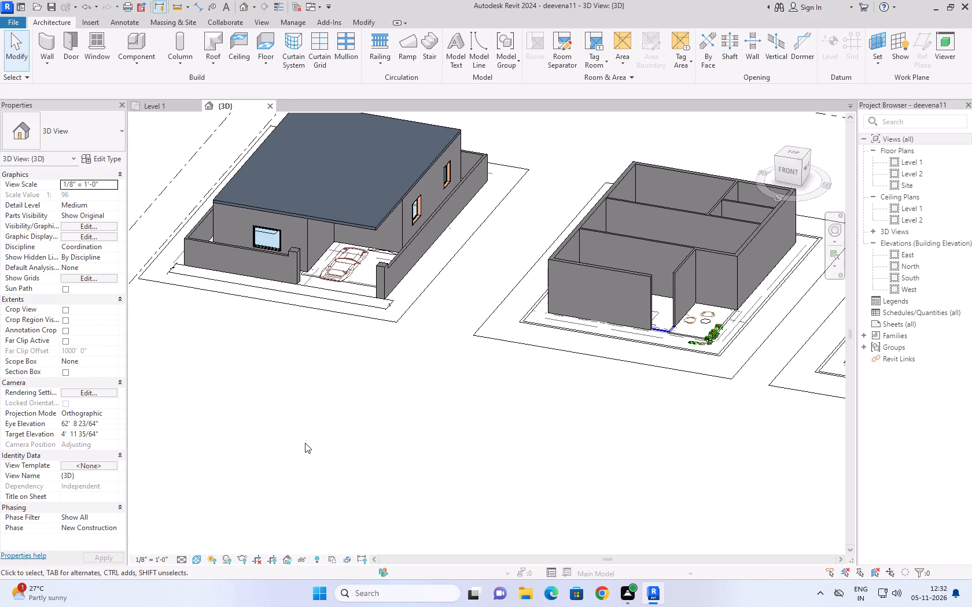
scroll(305, 443, down, 1)
scroll(389, 465, up, 1)
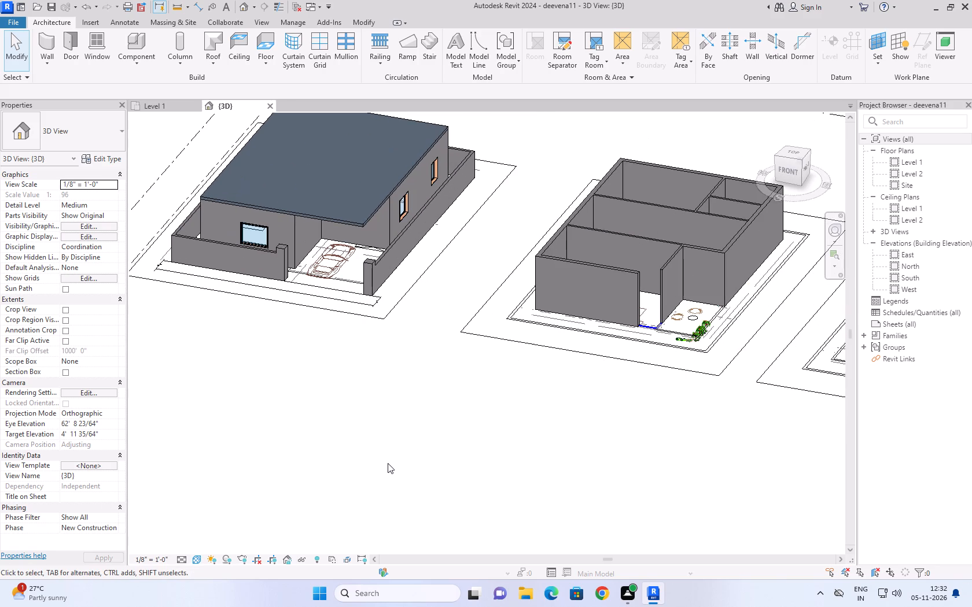
scroll(272, 421, up, 1)
scroll(272, 421, down, 1)
middle_drag(272, 421, 304, 410)
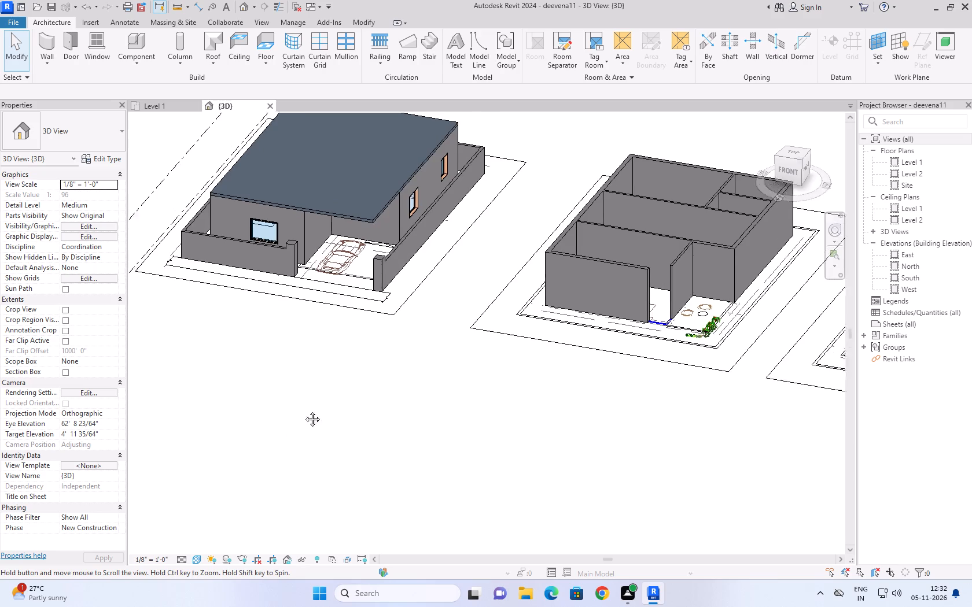
middle_drag(304, 410, 329, 405)
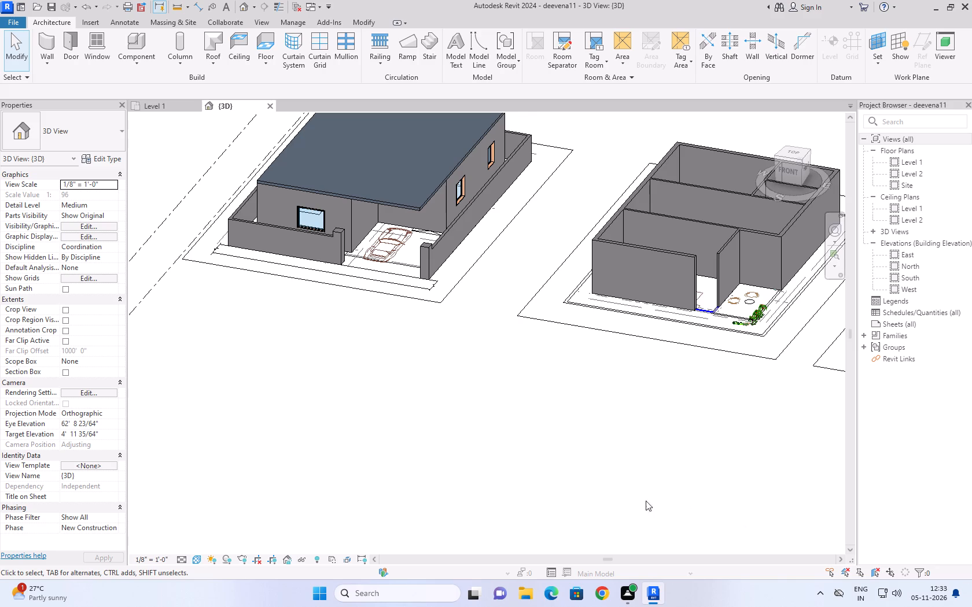
scroll(492, 471, down, 4)
scroll(489, 460, up, 2)
middle_drag(484, 457, 421, 417)
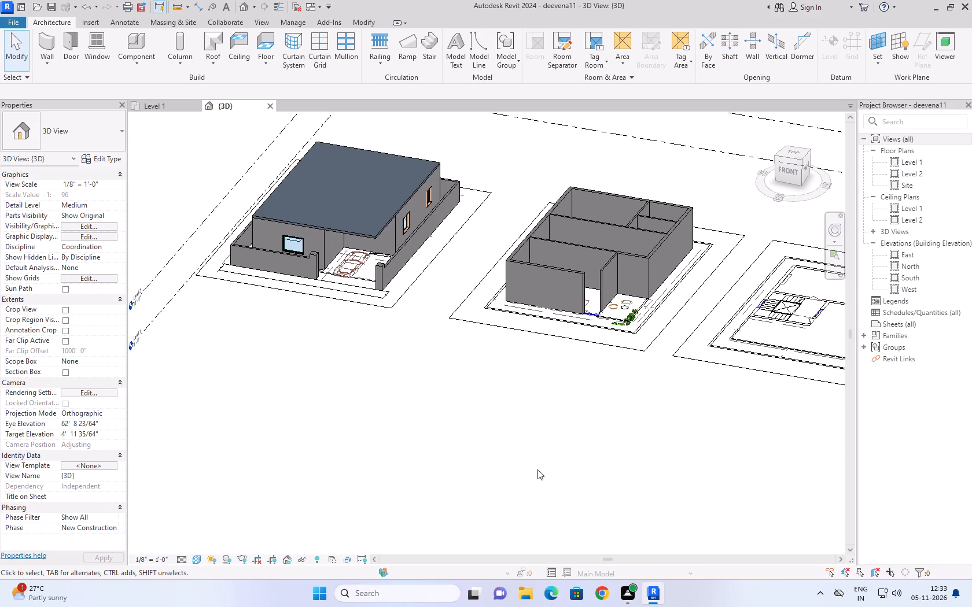
Start a 4.5" w wall, 10' high on Level 1, from the stair-side front corner of the unbuilt plan, along its front line.
scroll(429, 382, down, 2)
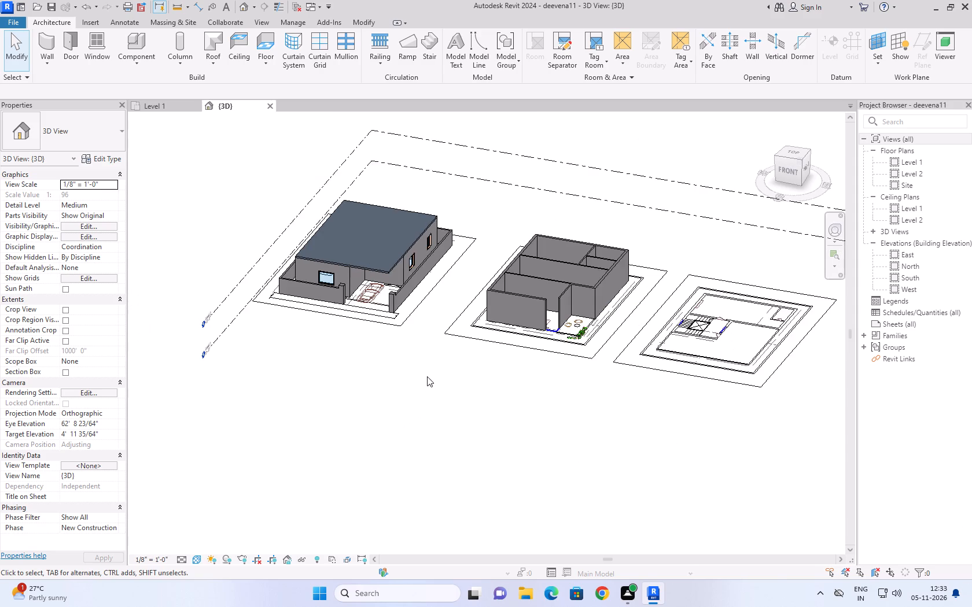
scroll(493, 359, up, 2)
middle_drag(491, 360, 411, 413)
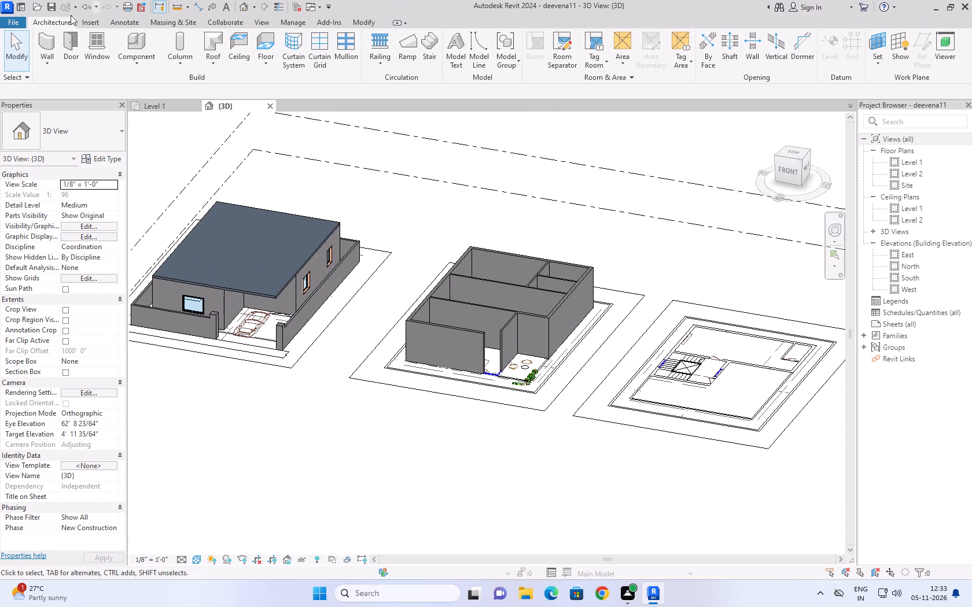
click(46, 67)
click(80, 88)
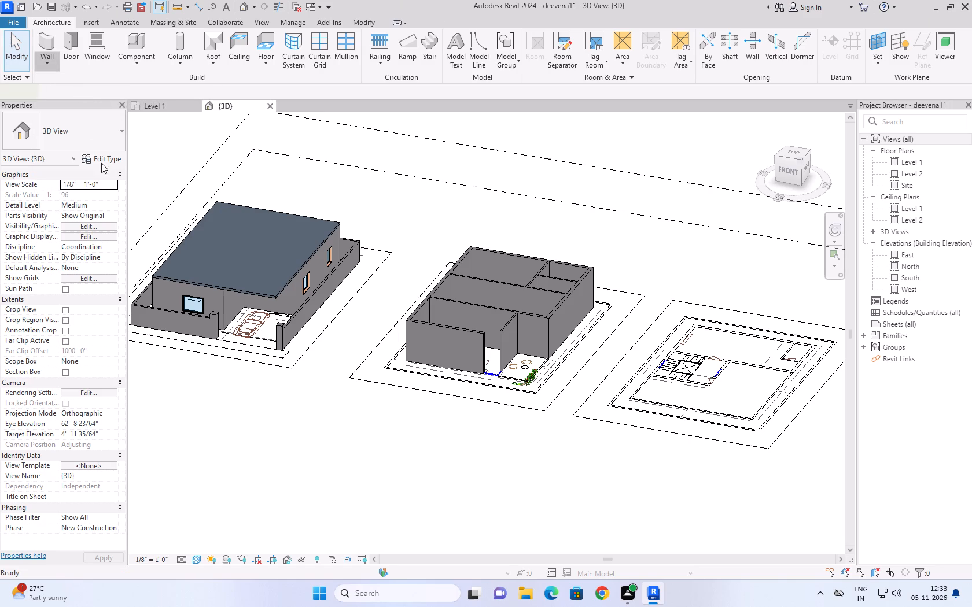
scroll(646, 362, up, 3)
scroll(648, 421, up, 6)
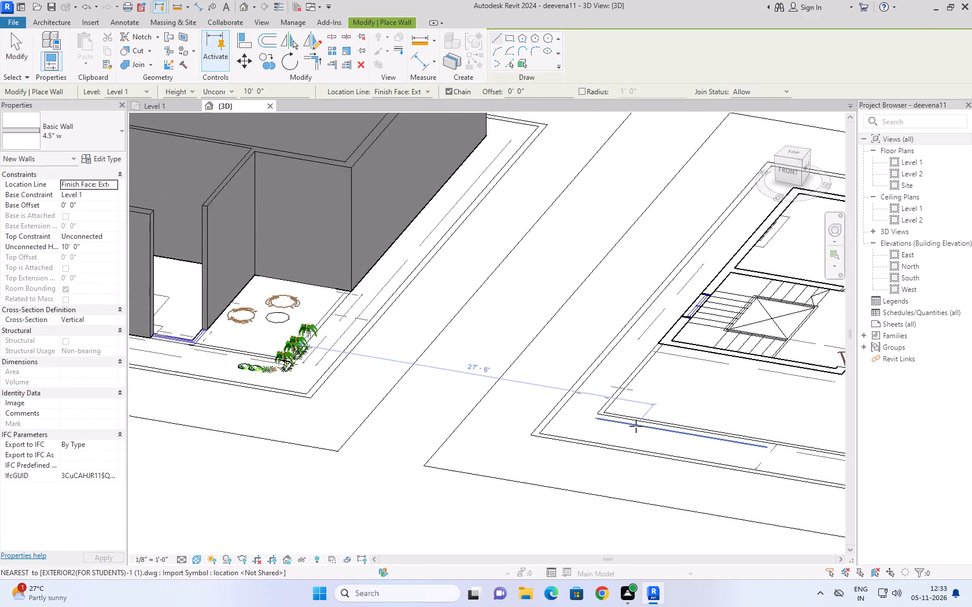
middle_drag(630, 427, 498, 438)
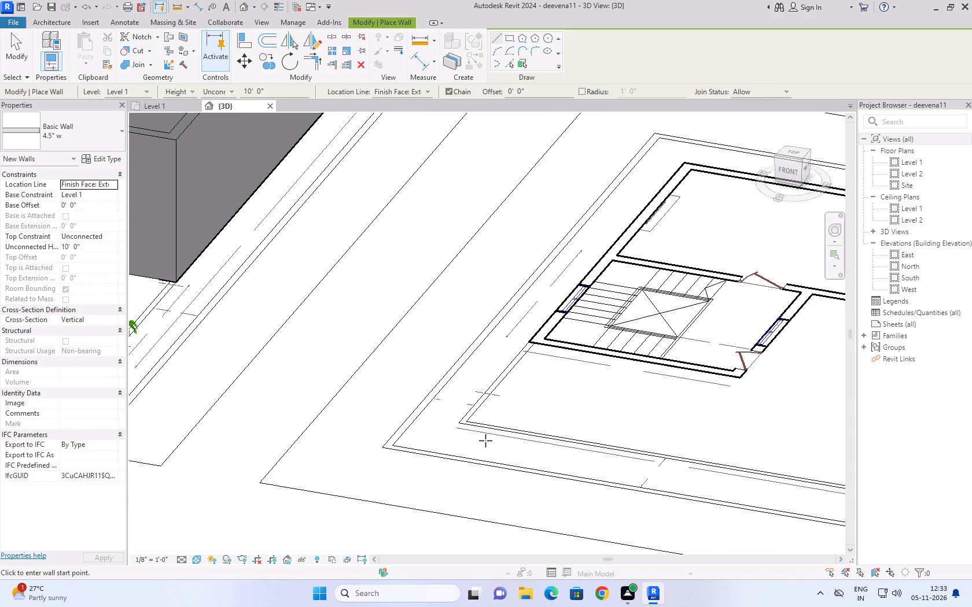
click(461, 422)
middle_drag(546, 441, 286, 352)
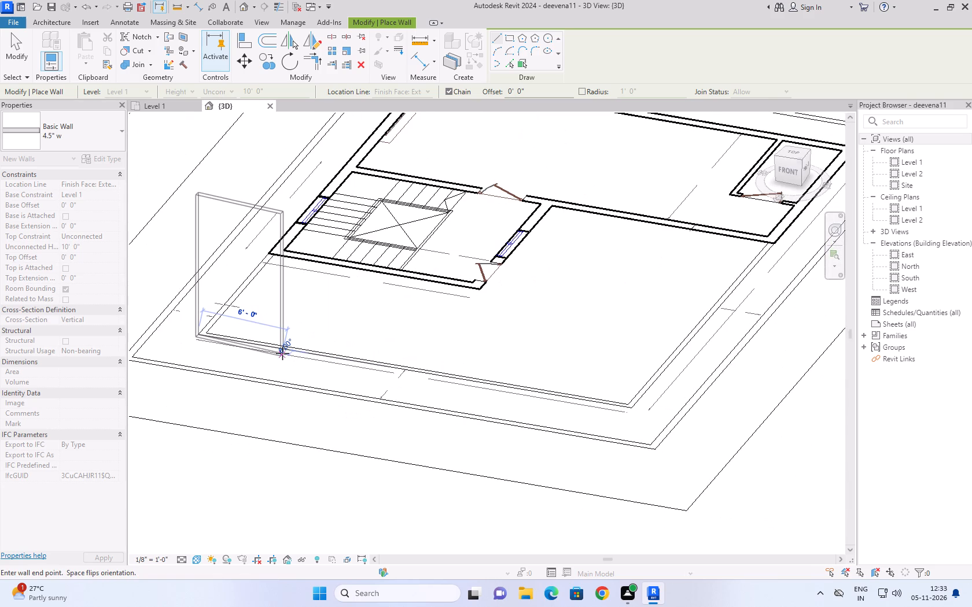
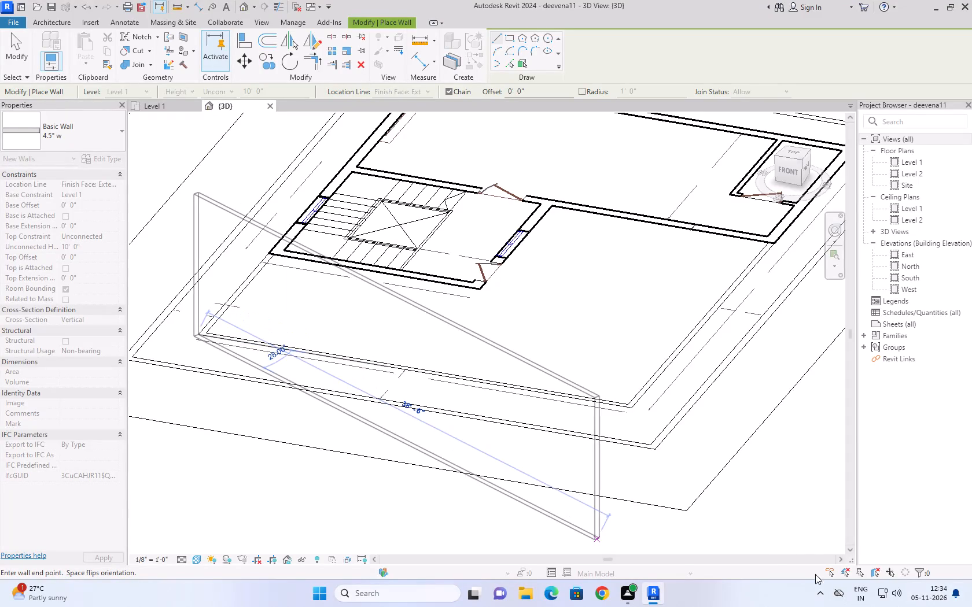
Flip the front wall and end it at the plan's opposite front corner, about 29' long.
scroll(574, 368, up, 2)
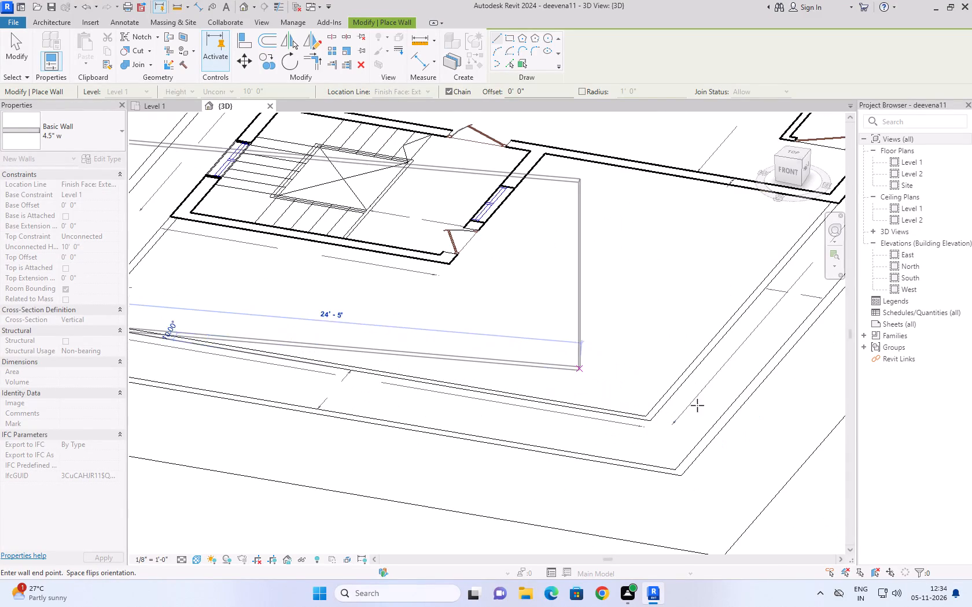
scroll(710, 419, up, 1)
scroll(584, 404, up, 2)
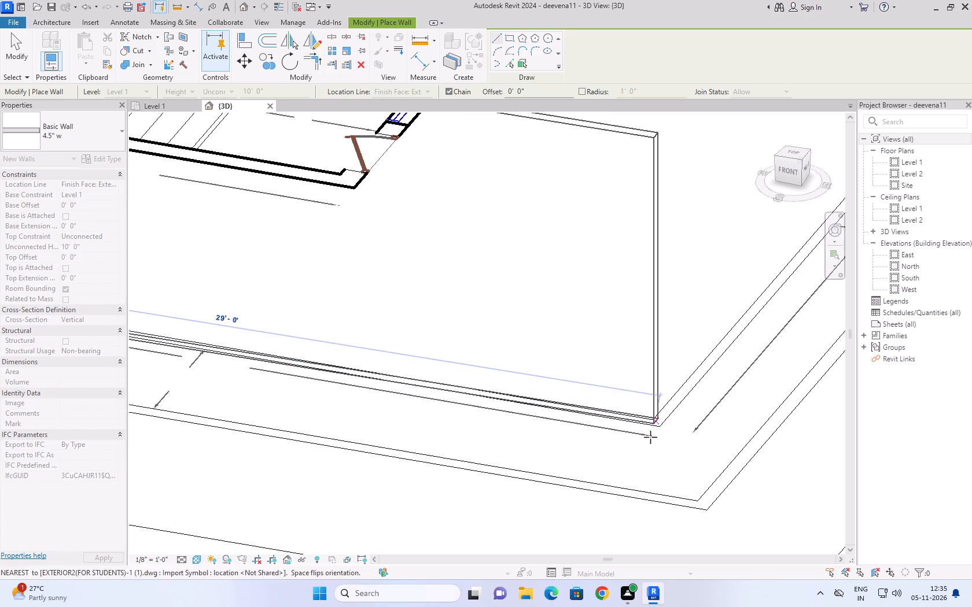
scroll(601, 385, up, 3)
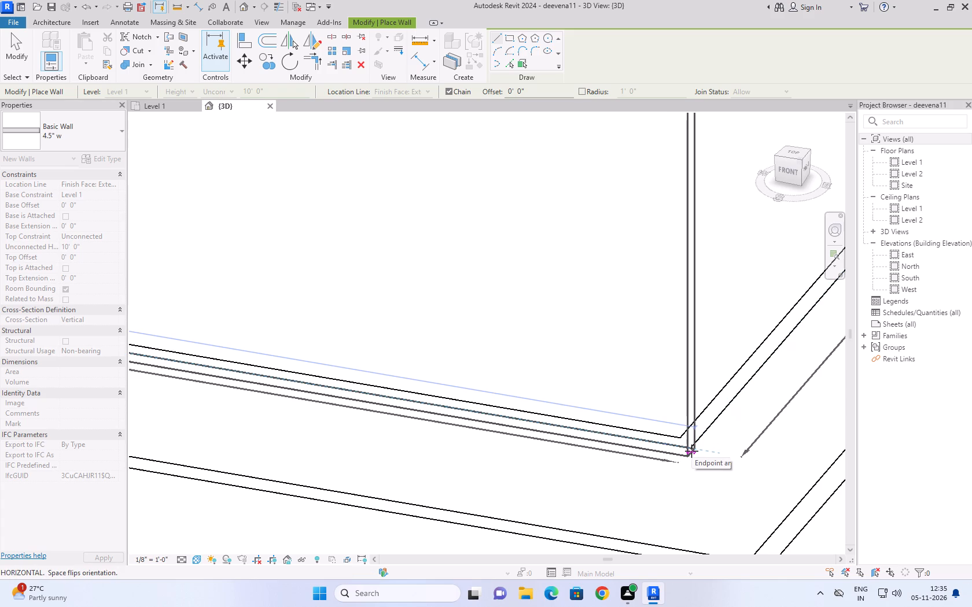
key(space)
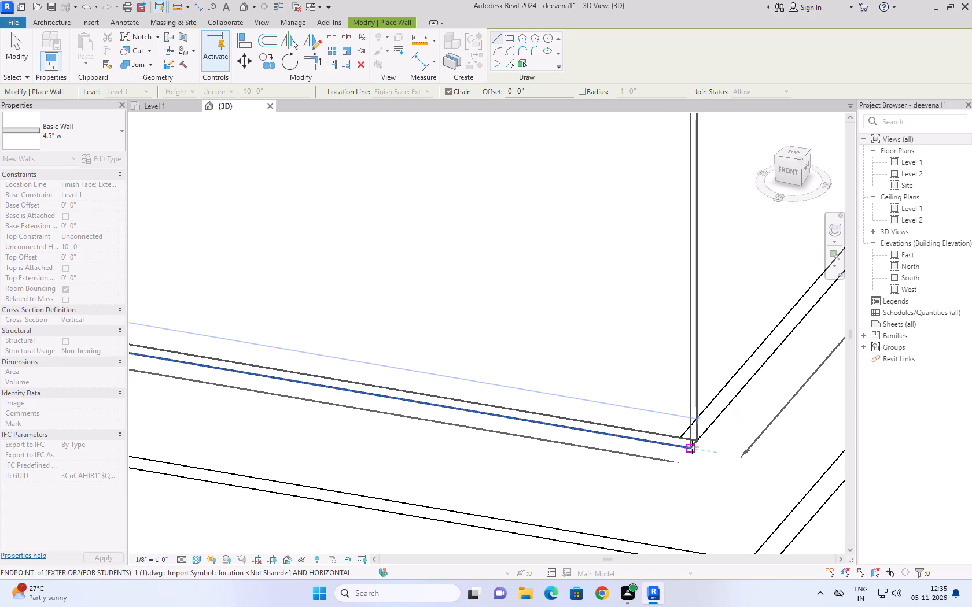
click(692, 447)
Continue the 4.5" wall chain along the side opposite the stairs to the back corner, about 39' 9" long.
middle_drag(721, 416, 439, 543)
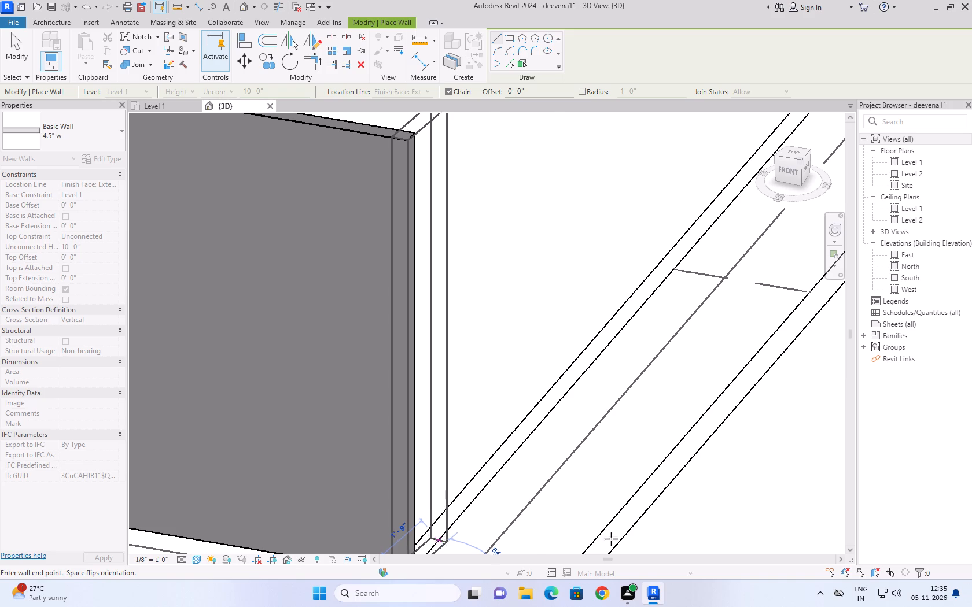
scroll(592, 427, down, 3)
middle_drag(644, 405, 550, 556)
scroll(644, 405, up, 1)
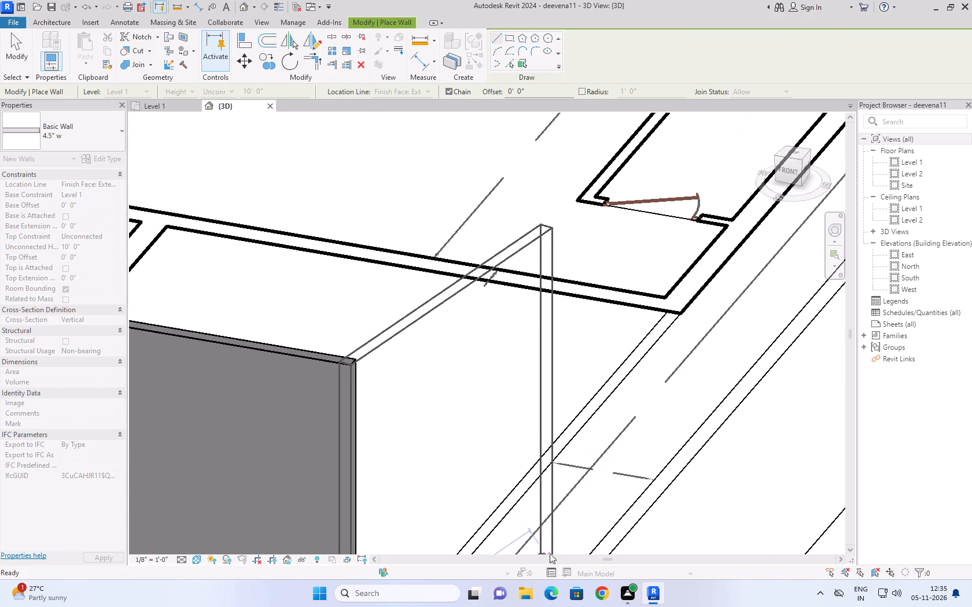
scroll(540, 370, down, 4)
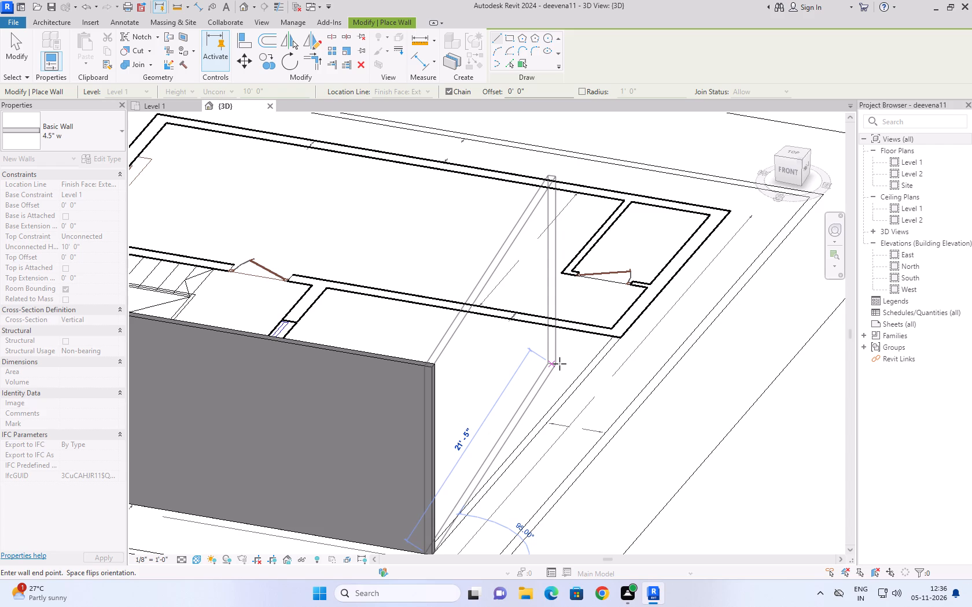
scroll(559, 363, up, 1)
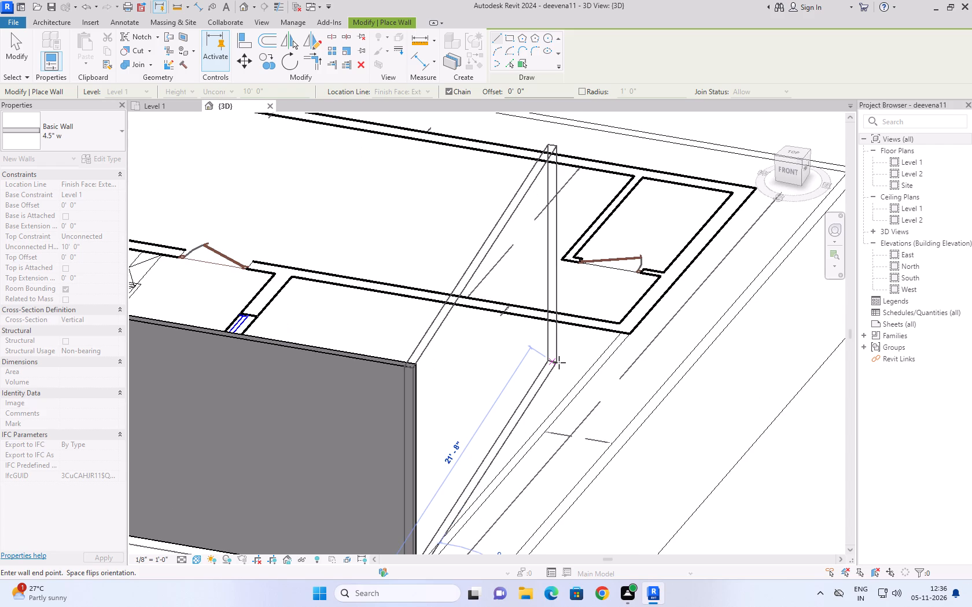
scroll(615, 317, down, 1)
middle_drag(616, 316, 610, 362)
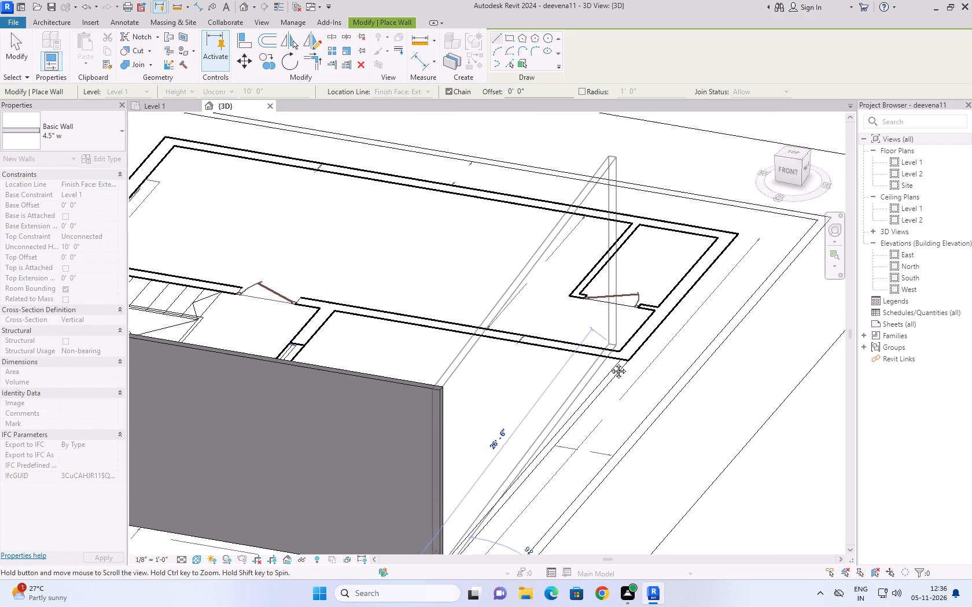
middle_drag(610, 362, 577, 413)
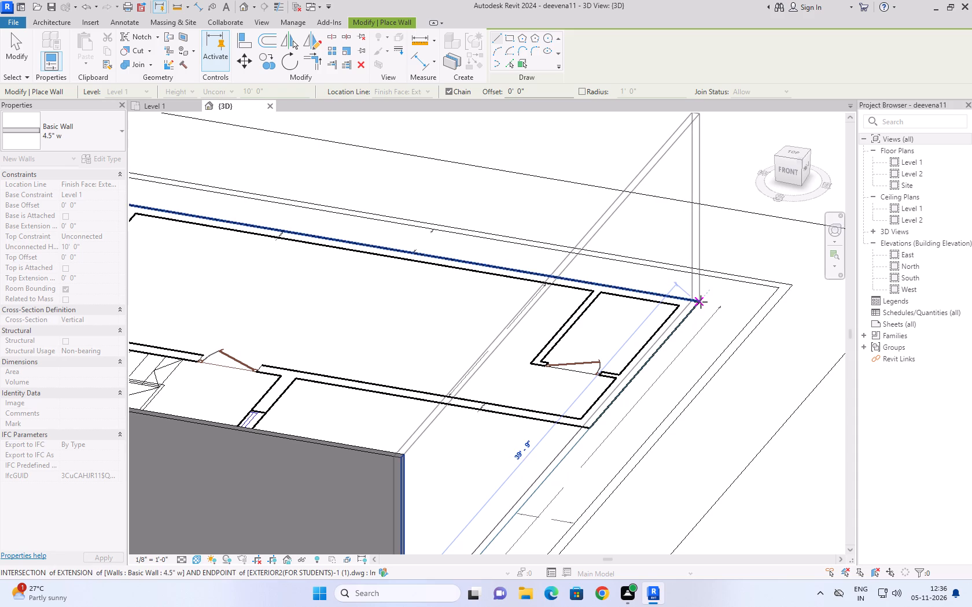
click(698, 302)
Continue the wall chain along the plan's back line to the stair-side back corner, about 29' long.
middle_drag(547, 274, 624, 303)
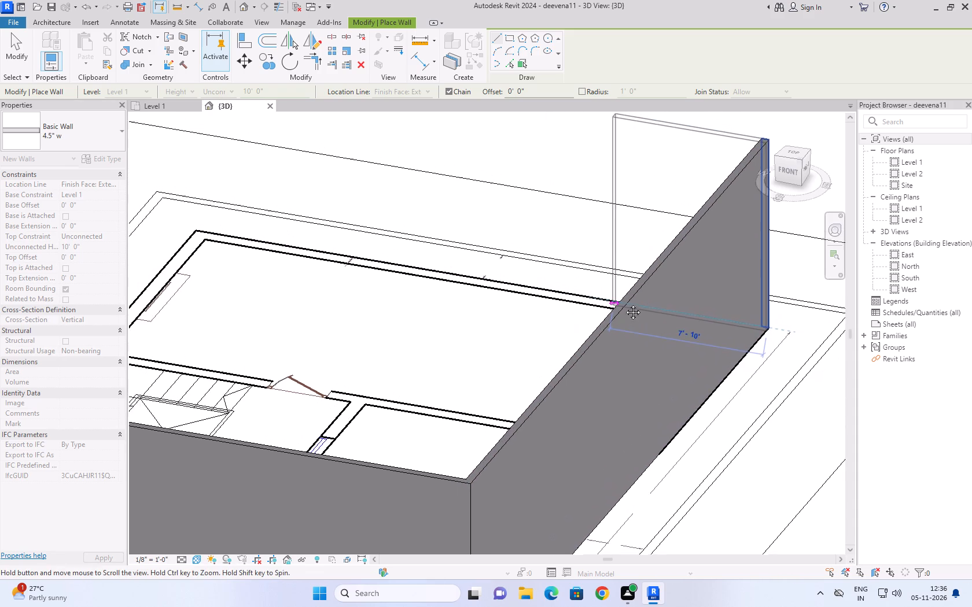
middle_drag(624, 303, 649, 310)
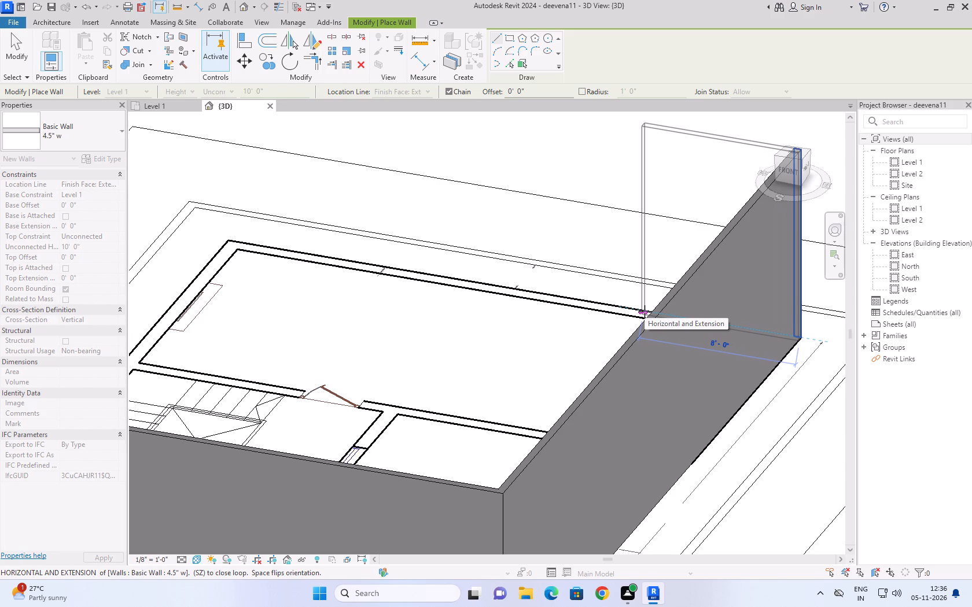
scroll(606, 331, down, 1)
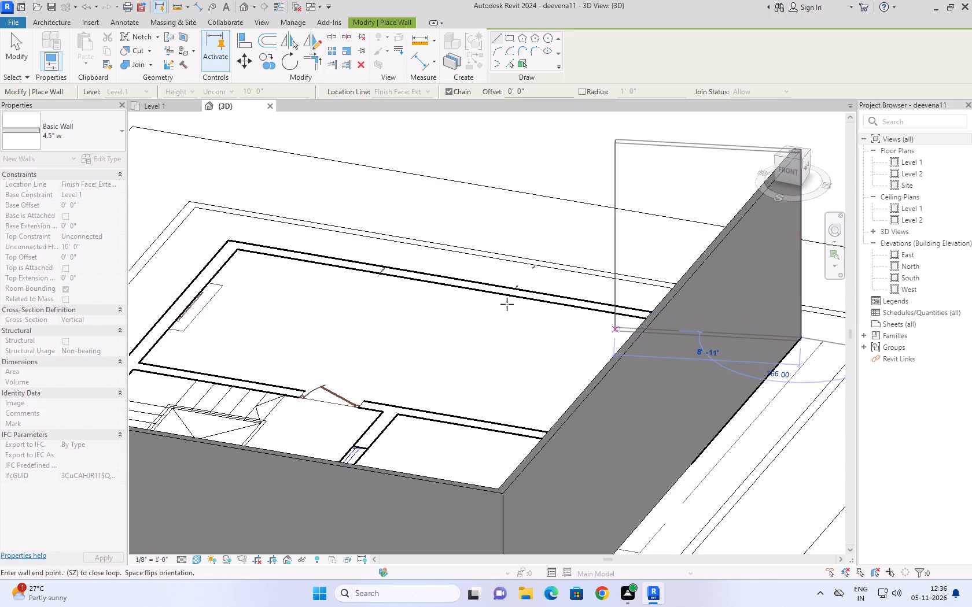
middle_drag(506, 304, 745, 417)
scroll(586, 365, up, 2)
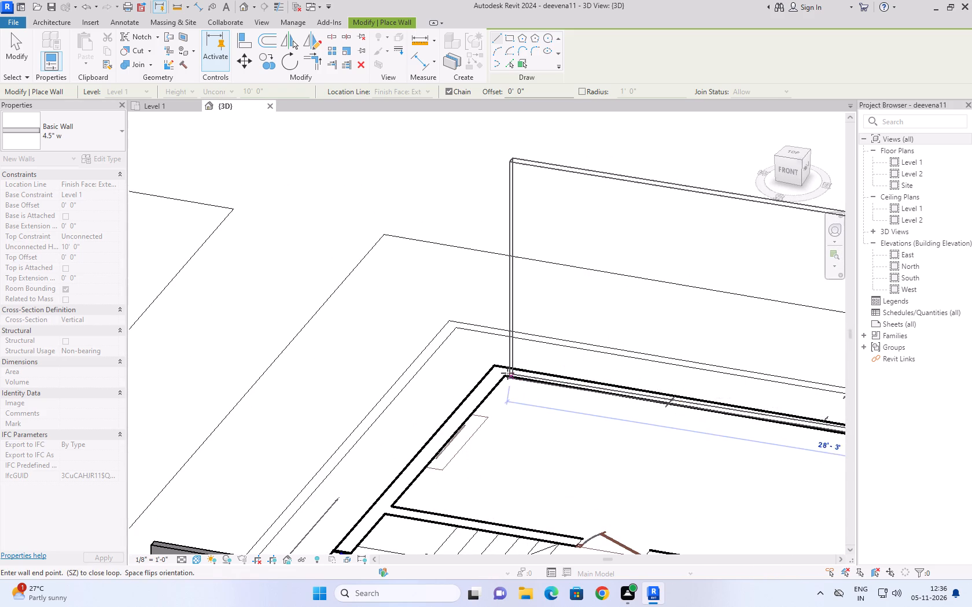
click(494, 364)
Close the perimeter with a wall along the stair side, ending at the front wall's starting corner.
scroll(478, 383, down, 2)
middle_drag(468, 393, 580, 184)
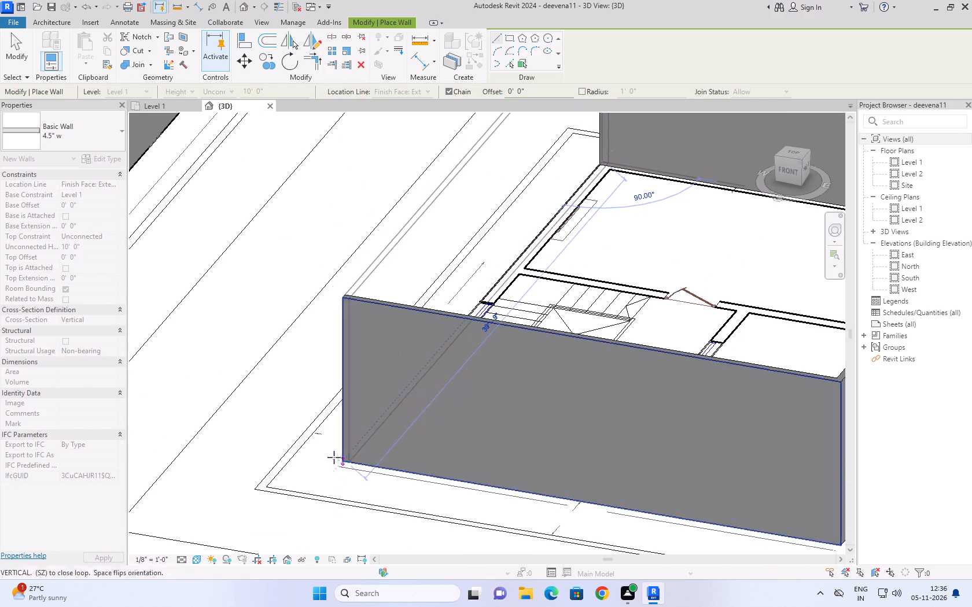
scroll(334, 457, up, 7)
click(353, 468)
Examine the four perimeter walls around the third floor plan and the neighbouring walled house in 3D.
scroll(311, 414, down, 2)
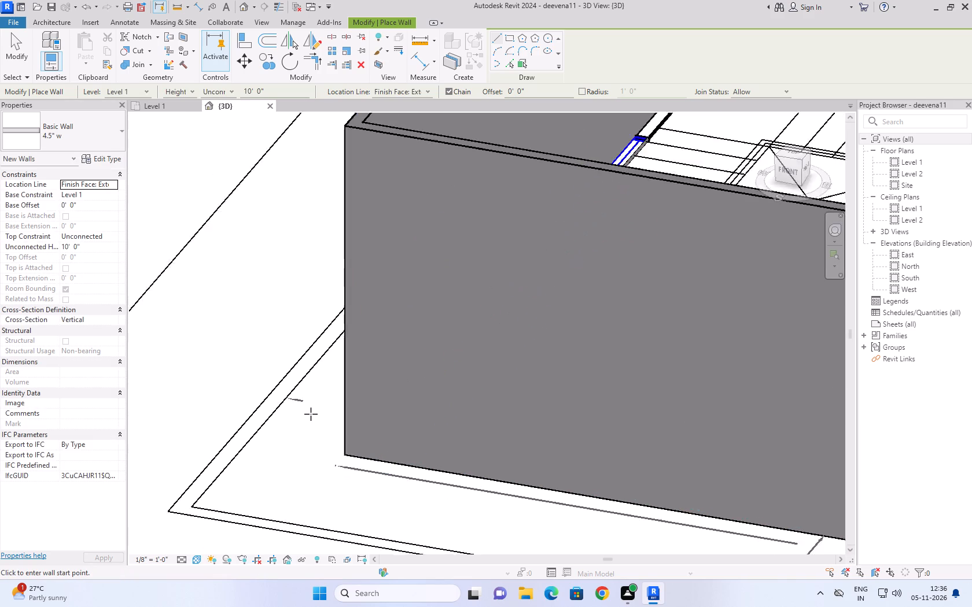
scroll(311, 414, down, 3)
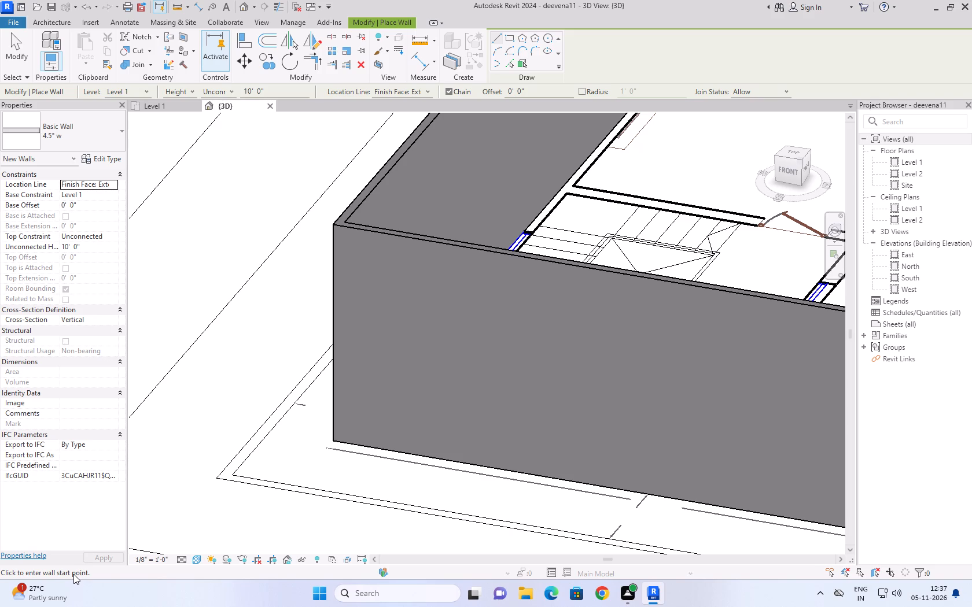
scroll(55, 586, down, 4)
scroll(233, 391, down, 3)
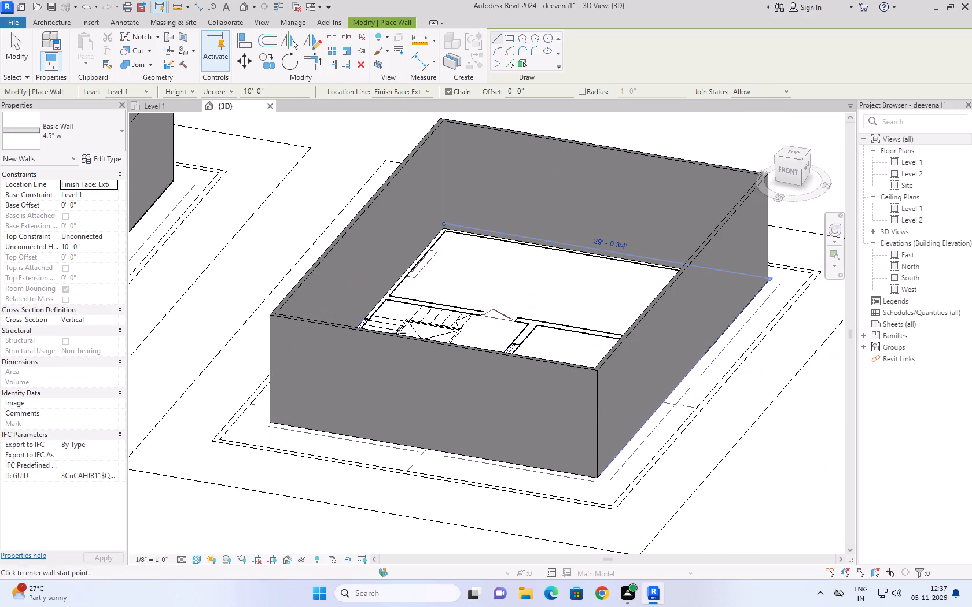
scroll(466, 290, up, 4)
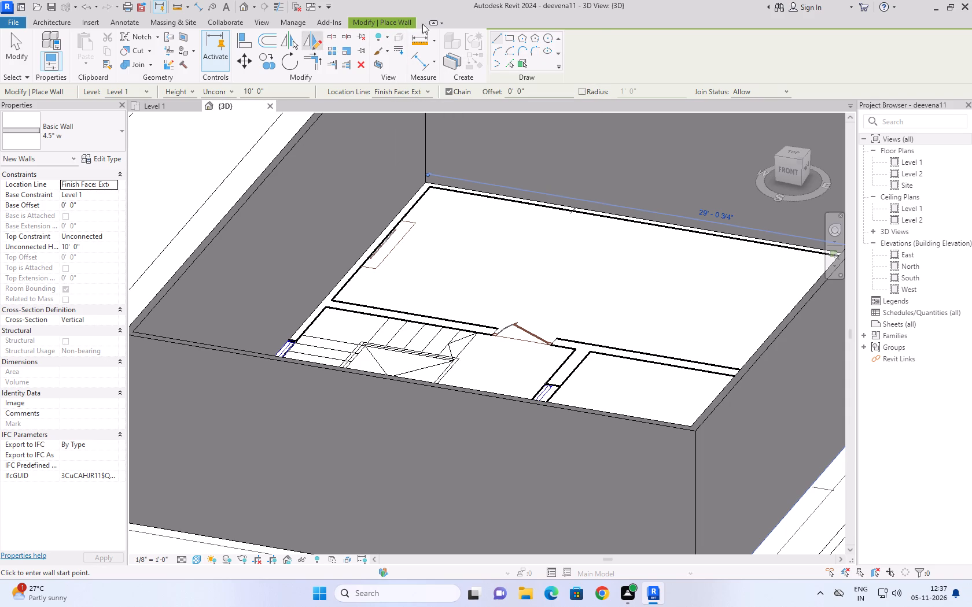
scroll(407, 199, down, 4)
scroll(514, 268, up, 2)
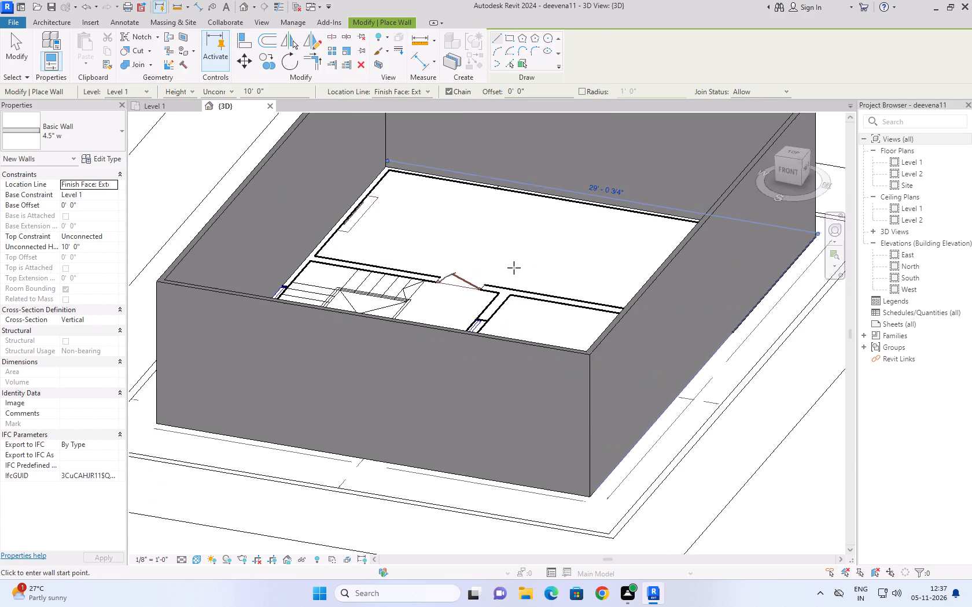
scroll(514, 268, down, 2)
middle_drag(514, 268, 519, 293)
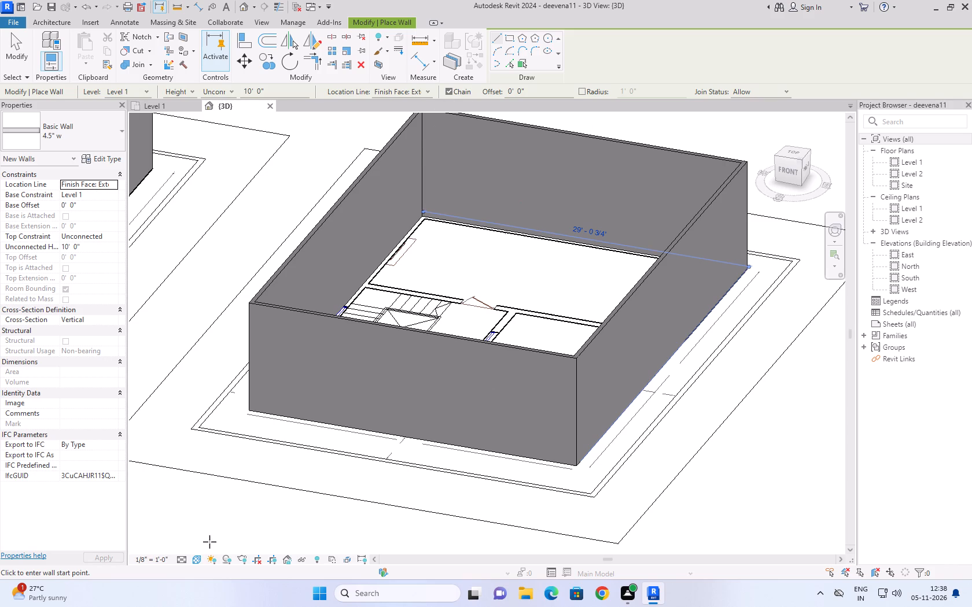
scroll(477, 393, down, 3)
scroll(502, 299, down, 4)
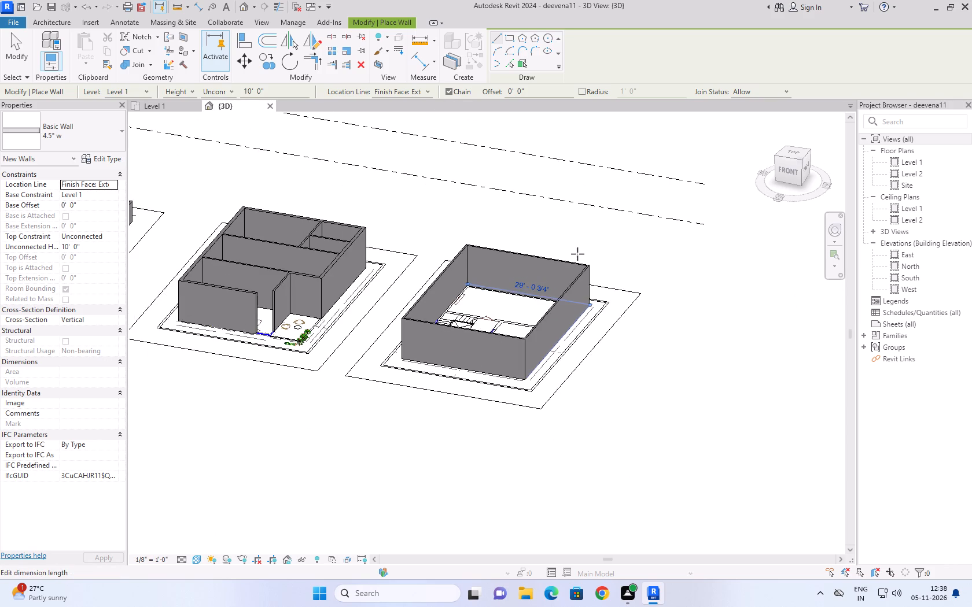
scroll(577, 254, up, 1)
key(Escape)
key(Escape)
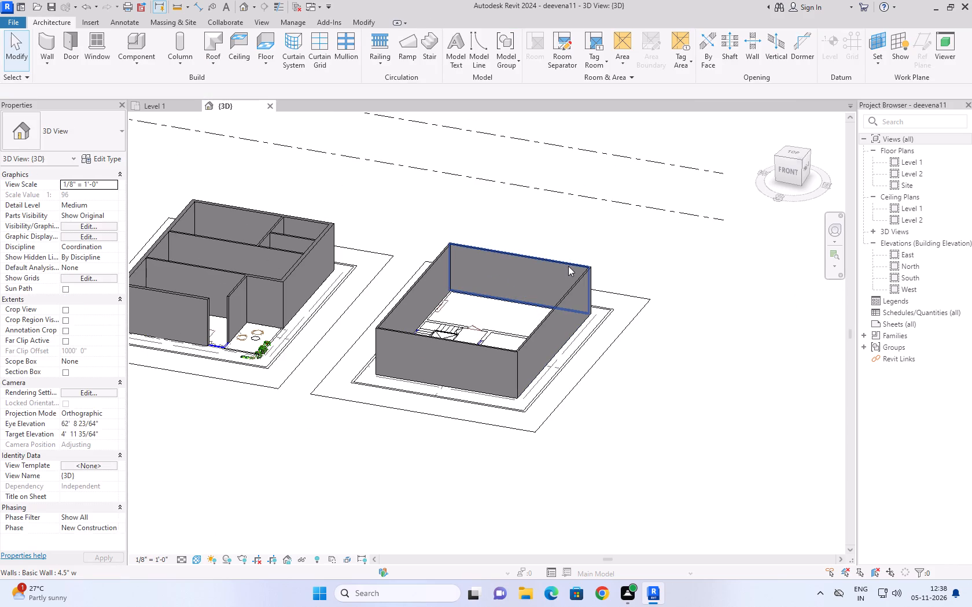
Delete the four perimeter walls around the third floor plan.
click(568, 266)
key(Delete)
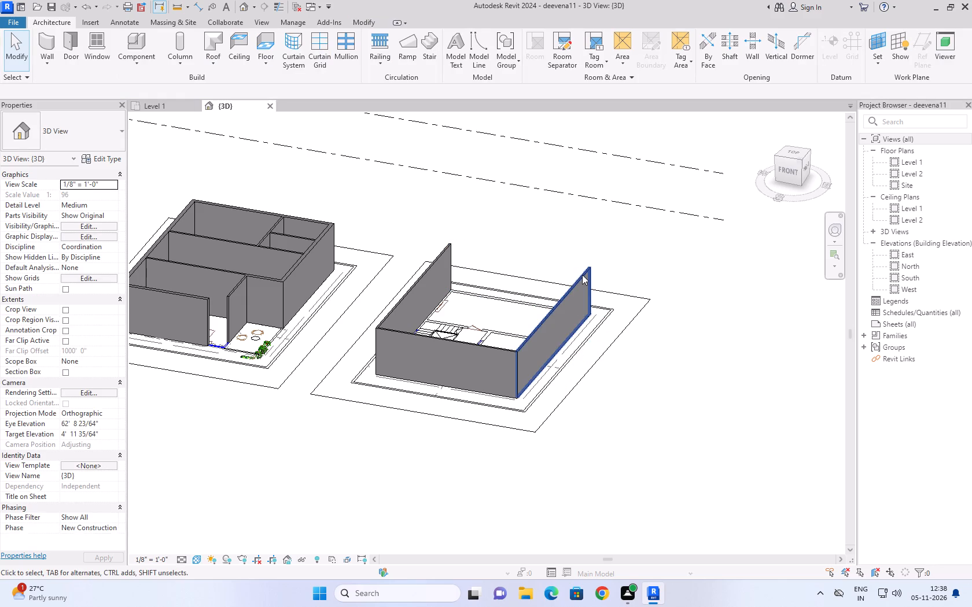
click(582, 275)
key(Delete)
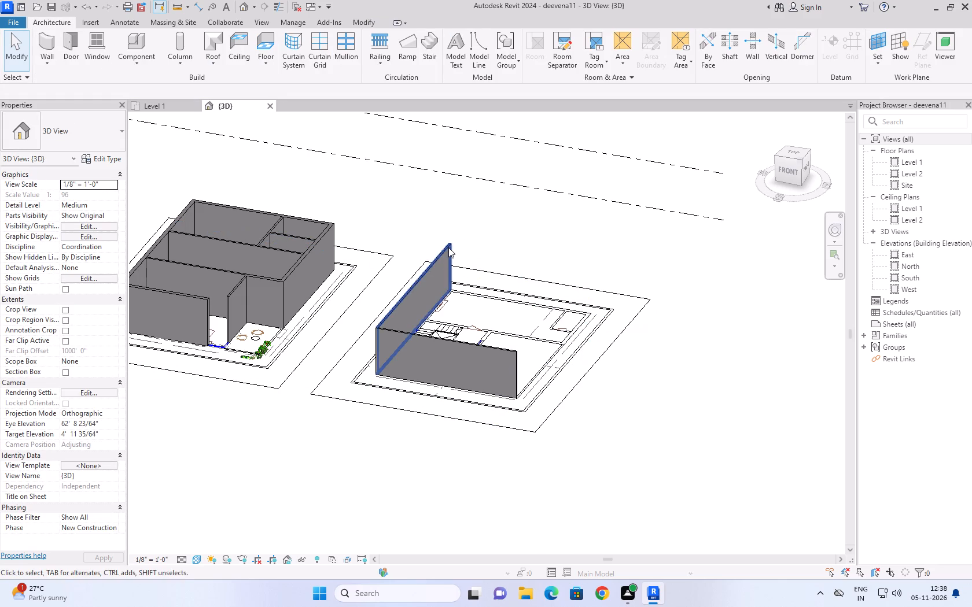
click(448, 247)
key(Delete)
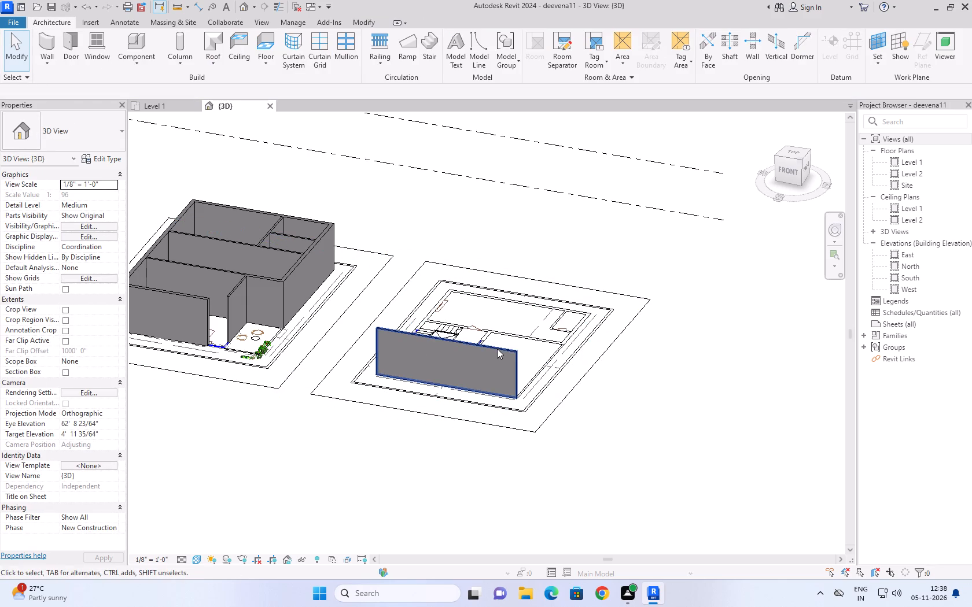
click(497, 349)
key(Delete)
Place a freestanding 4.5" w architectural wall, 10' high and 47' 6" long, in the empty area beyond the third plan.
scroll(531, 250, down, 1)
middle_drag(531, 250, 603, 241)
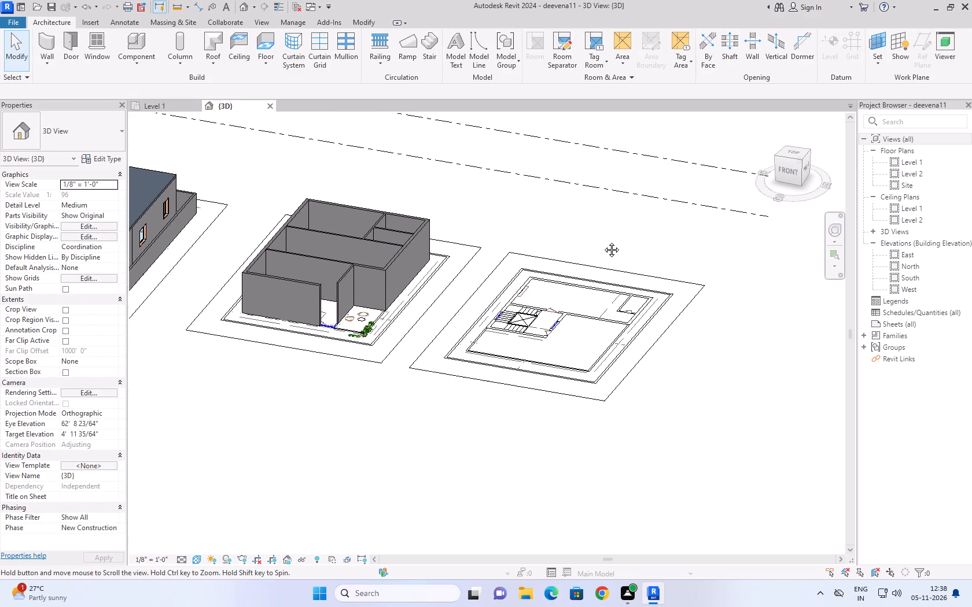
middle_drag(603, 241, 567, 171)
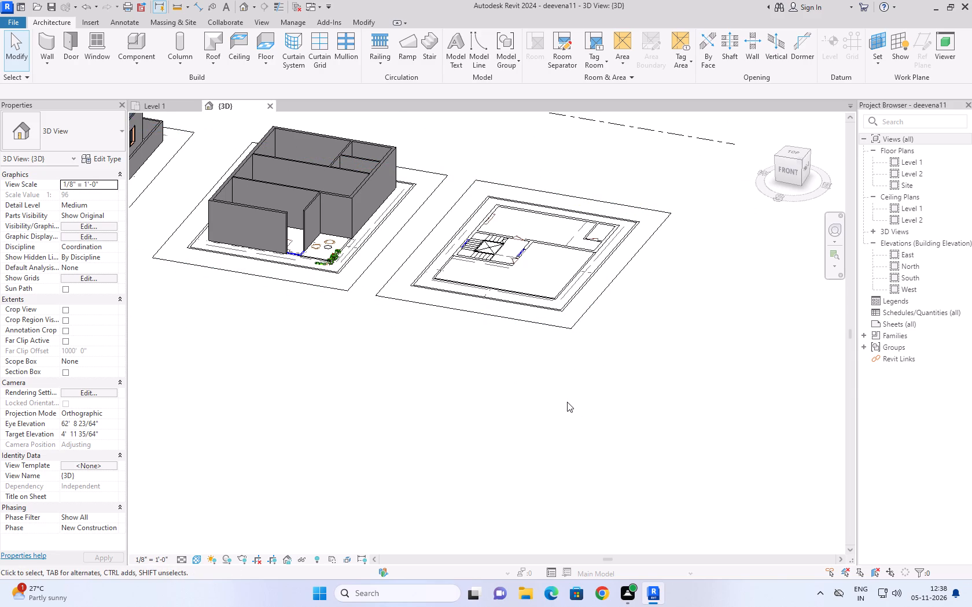
scroll(567, 402, down, 4)
middle_drag(358, 386, 321, 358)
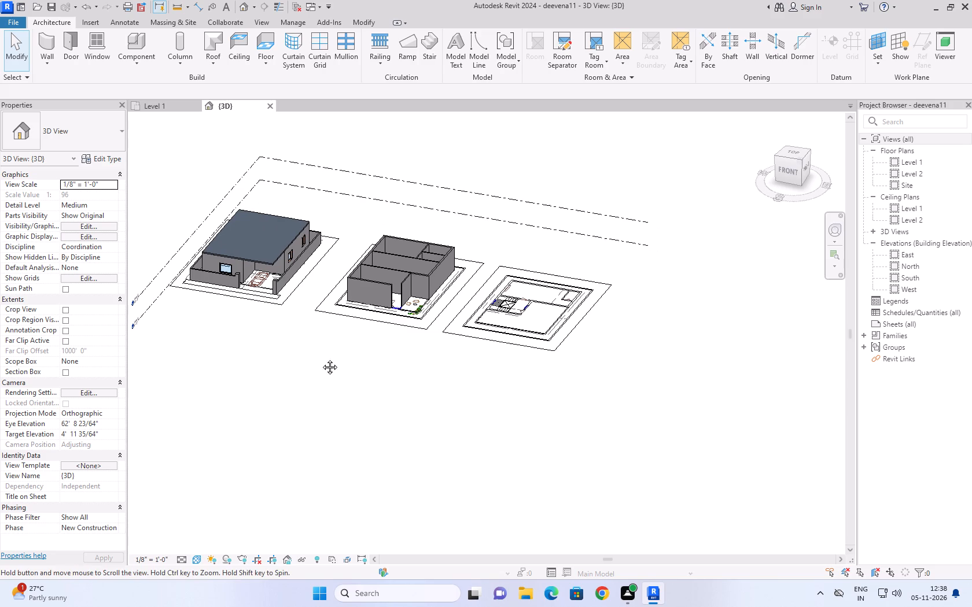
middle_drag(321, 358, 273, 327)
click(38, 60)
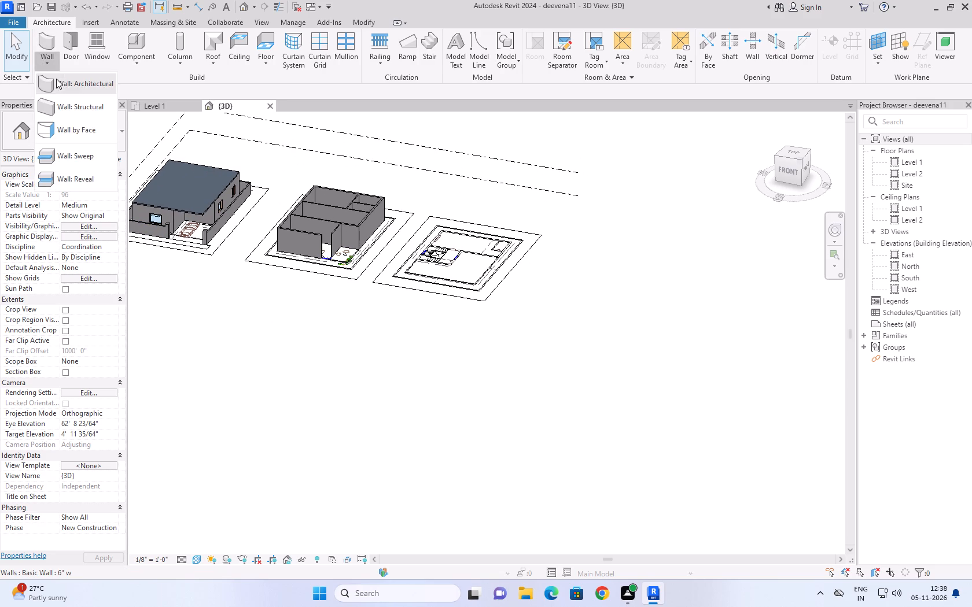
click(57, 80)
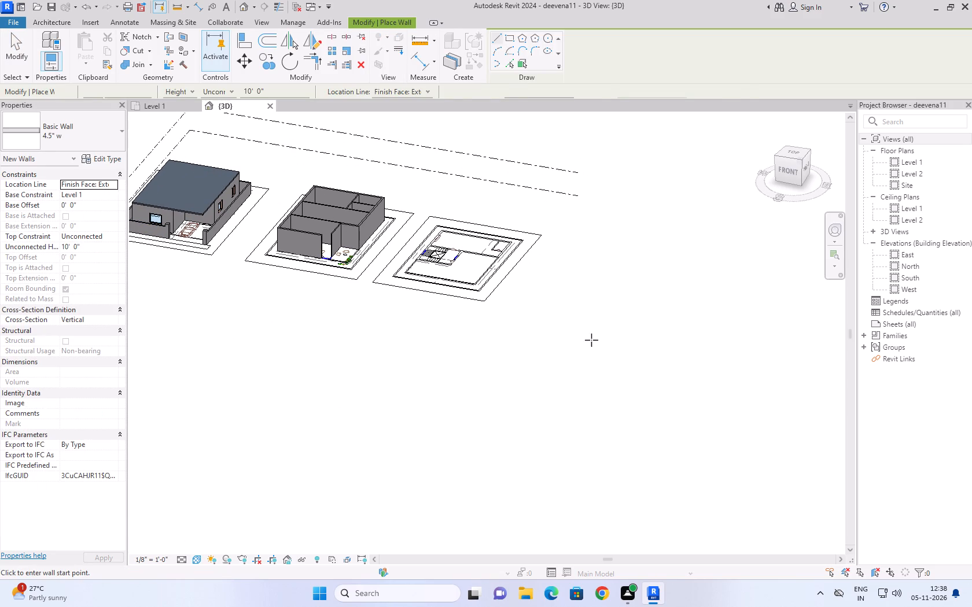
click(529, 331)
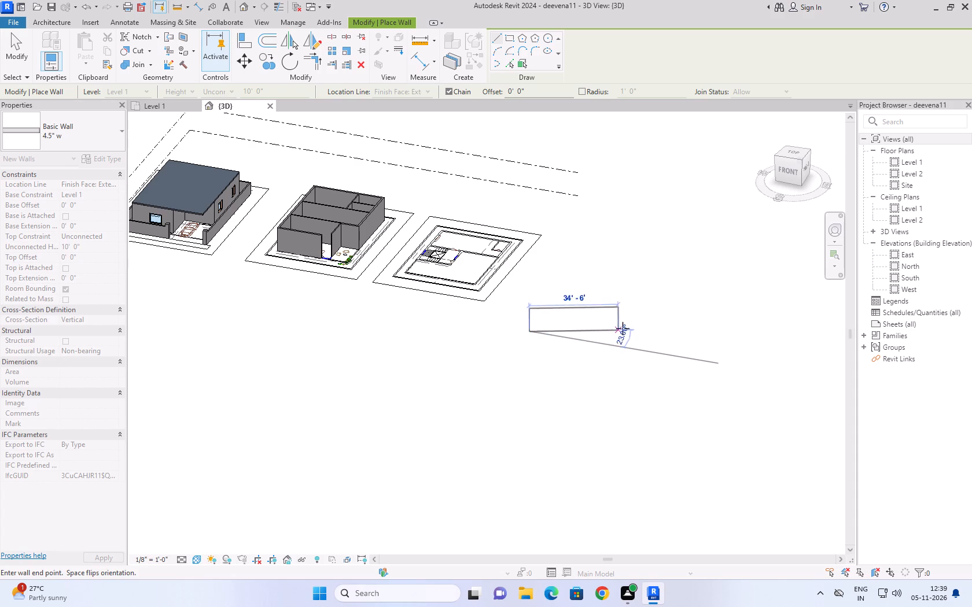
click(644, 350)
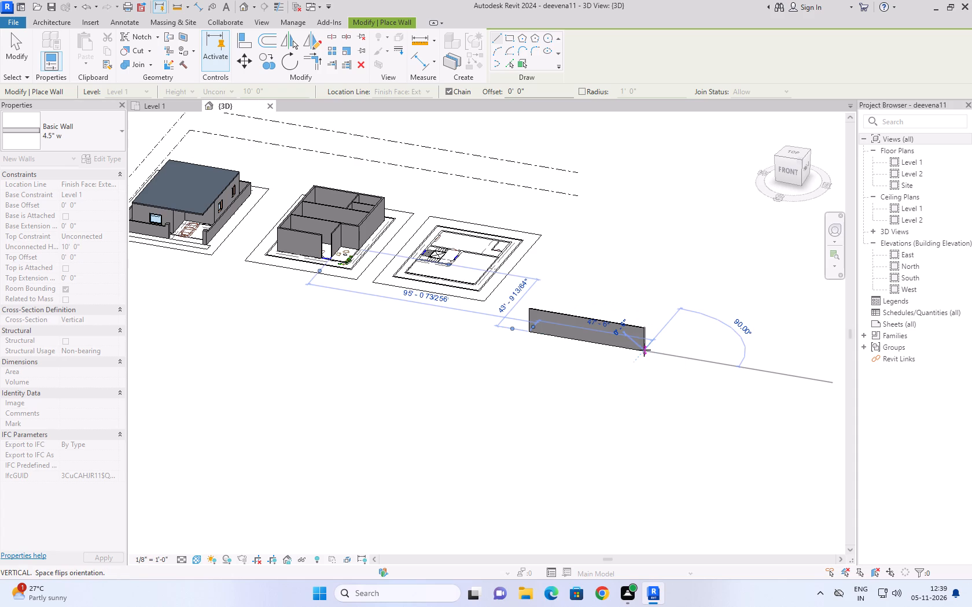
key(Escape)
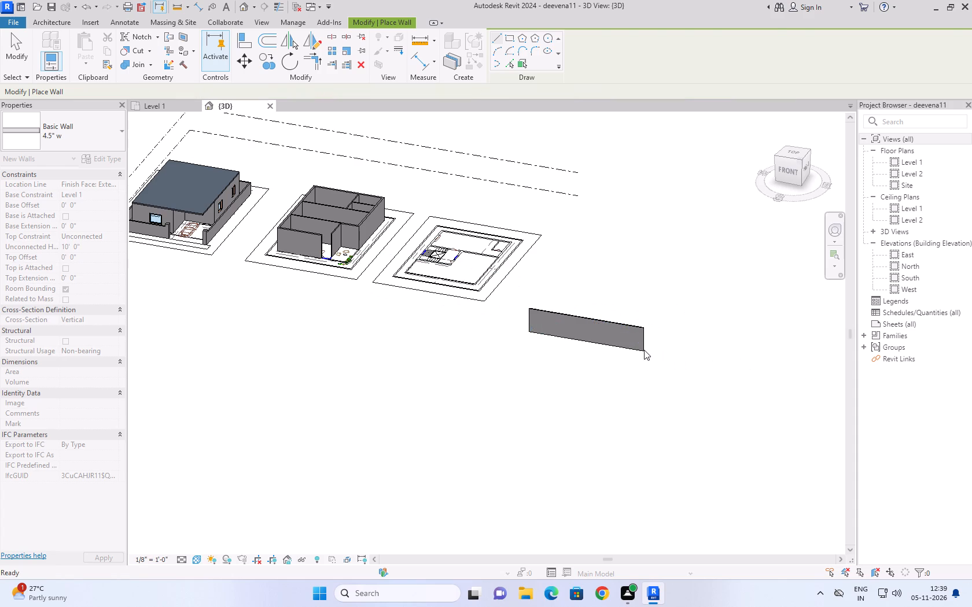
key(Escape)
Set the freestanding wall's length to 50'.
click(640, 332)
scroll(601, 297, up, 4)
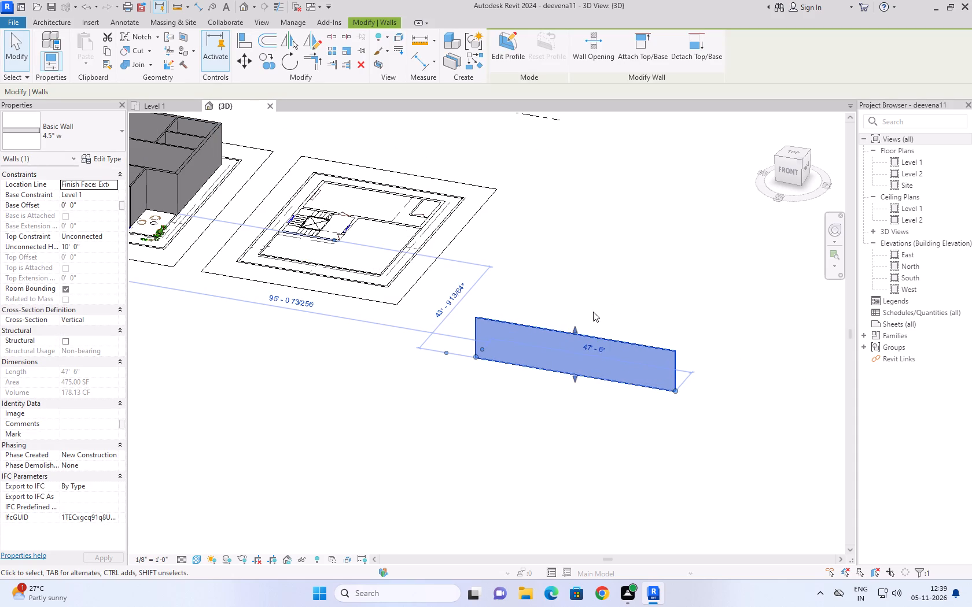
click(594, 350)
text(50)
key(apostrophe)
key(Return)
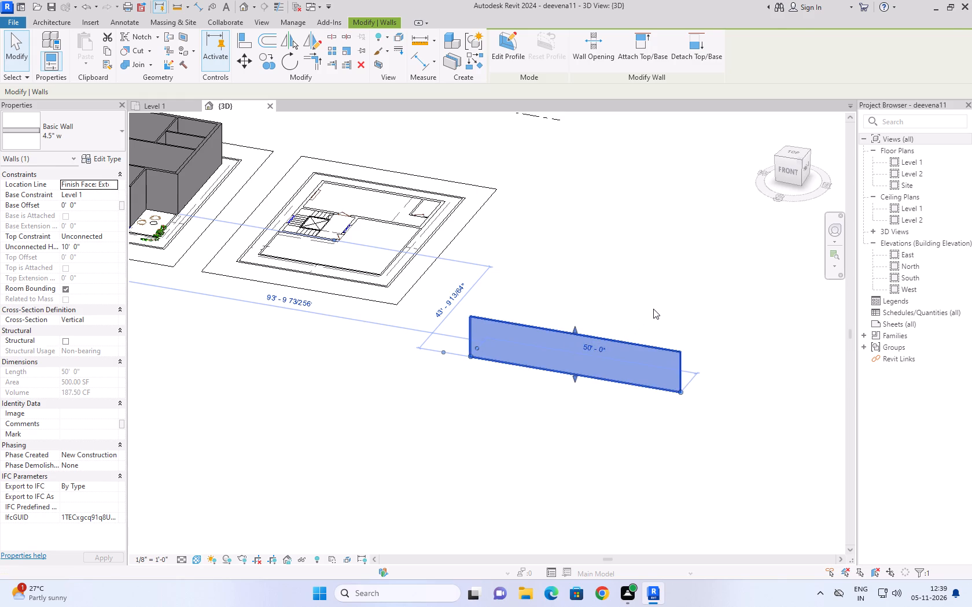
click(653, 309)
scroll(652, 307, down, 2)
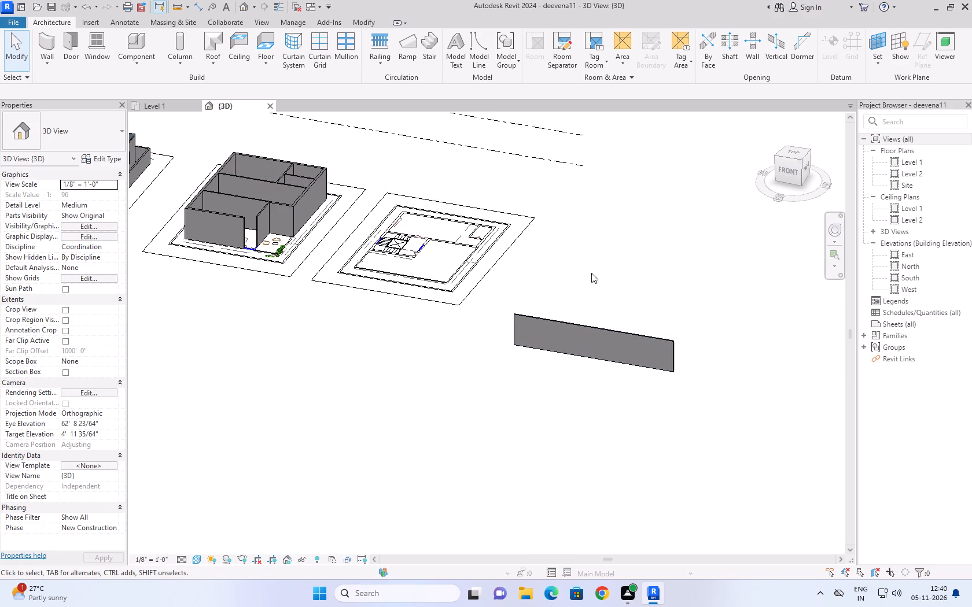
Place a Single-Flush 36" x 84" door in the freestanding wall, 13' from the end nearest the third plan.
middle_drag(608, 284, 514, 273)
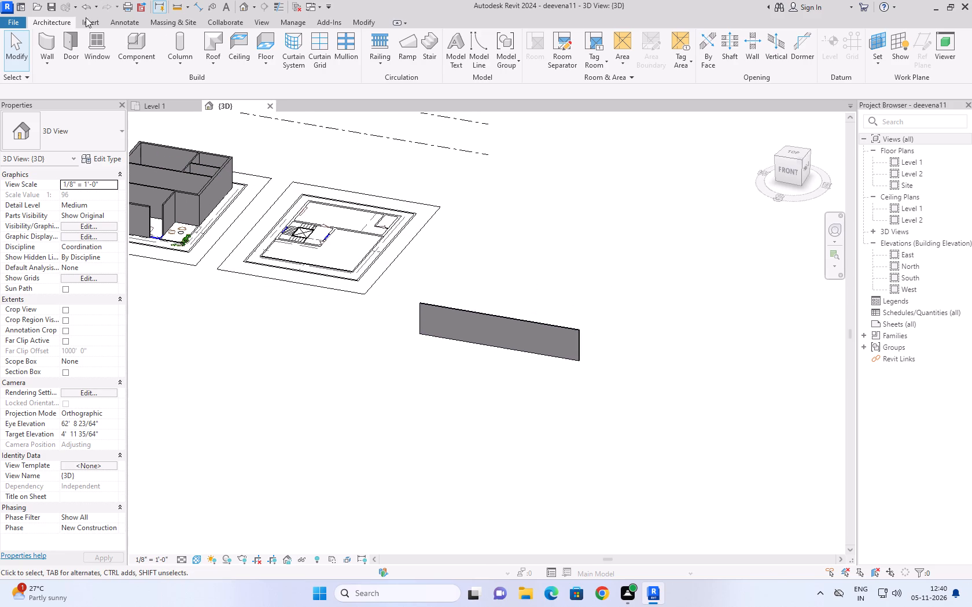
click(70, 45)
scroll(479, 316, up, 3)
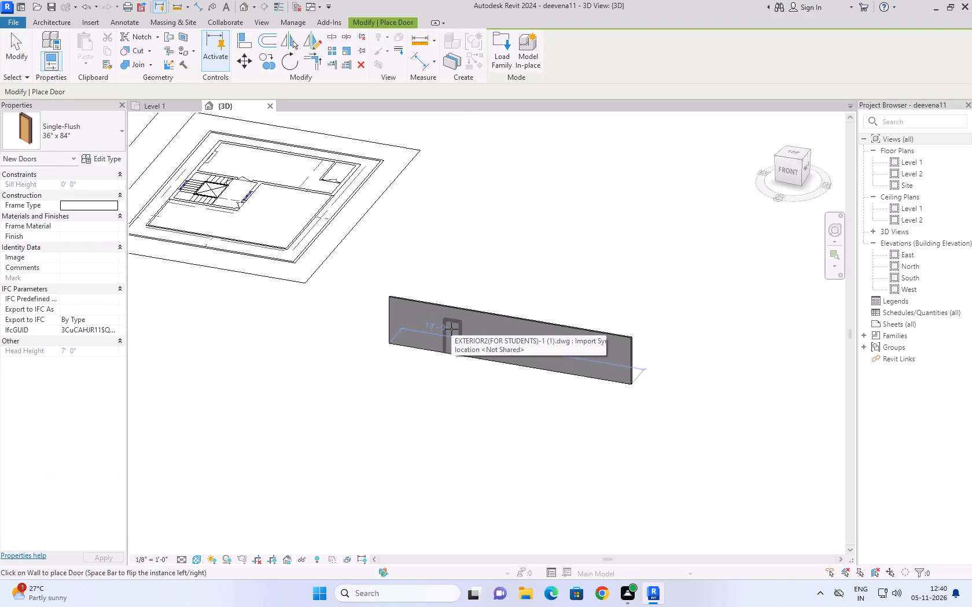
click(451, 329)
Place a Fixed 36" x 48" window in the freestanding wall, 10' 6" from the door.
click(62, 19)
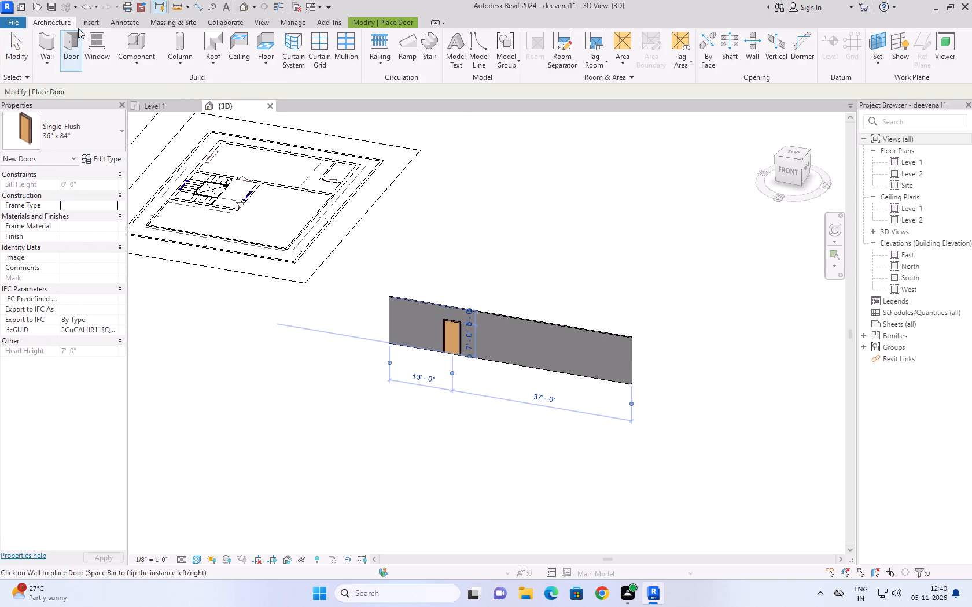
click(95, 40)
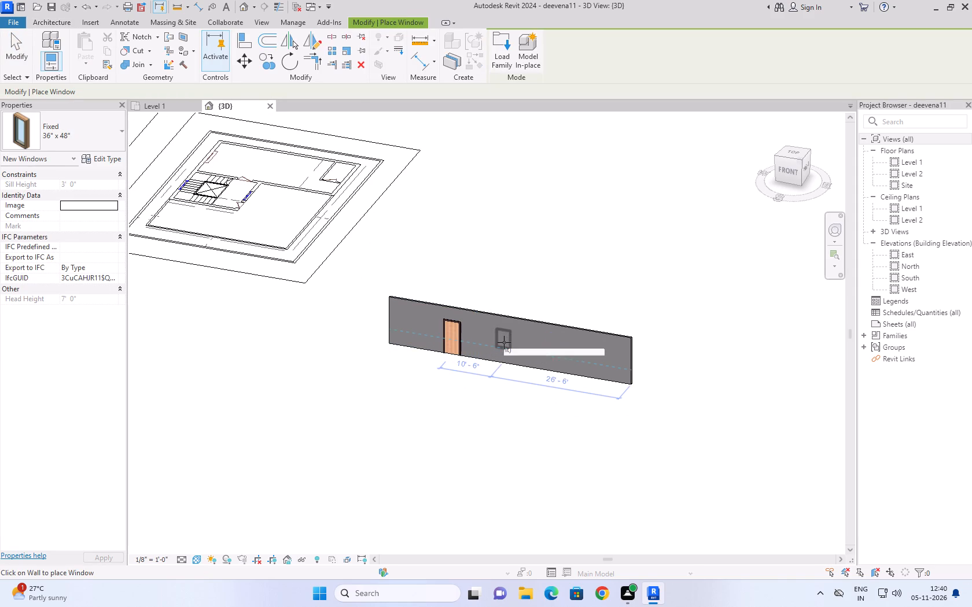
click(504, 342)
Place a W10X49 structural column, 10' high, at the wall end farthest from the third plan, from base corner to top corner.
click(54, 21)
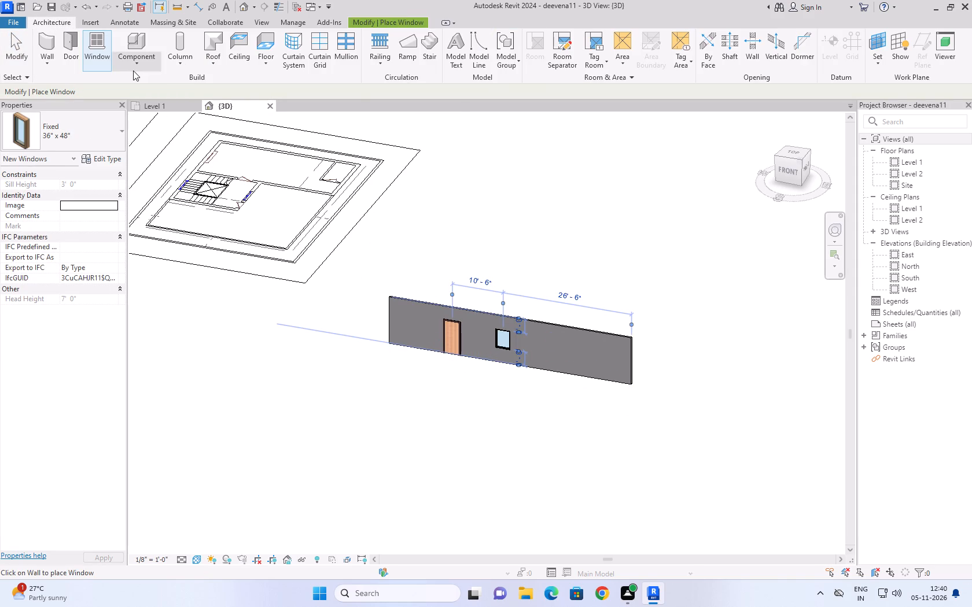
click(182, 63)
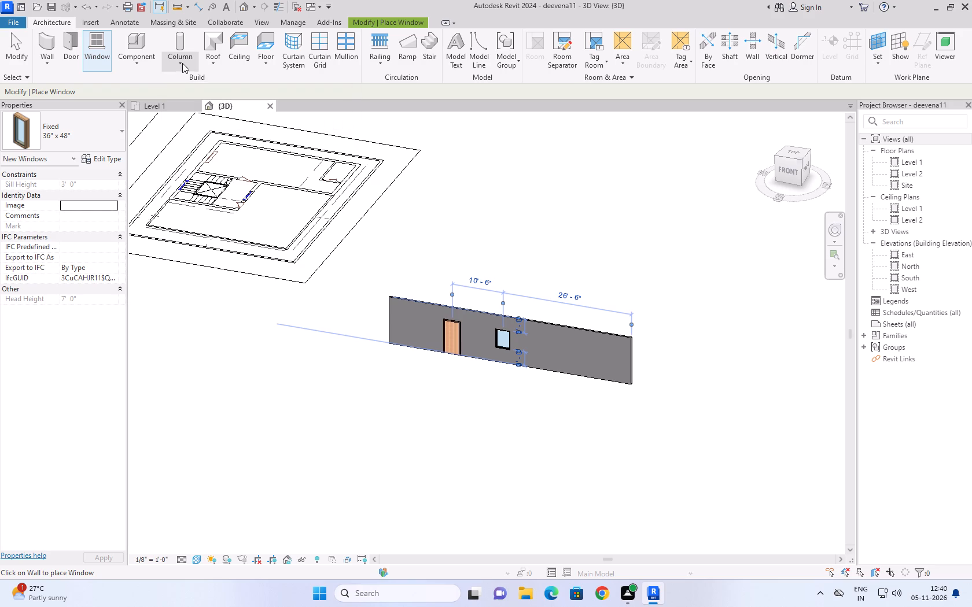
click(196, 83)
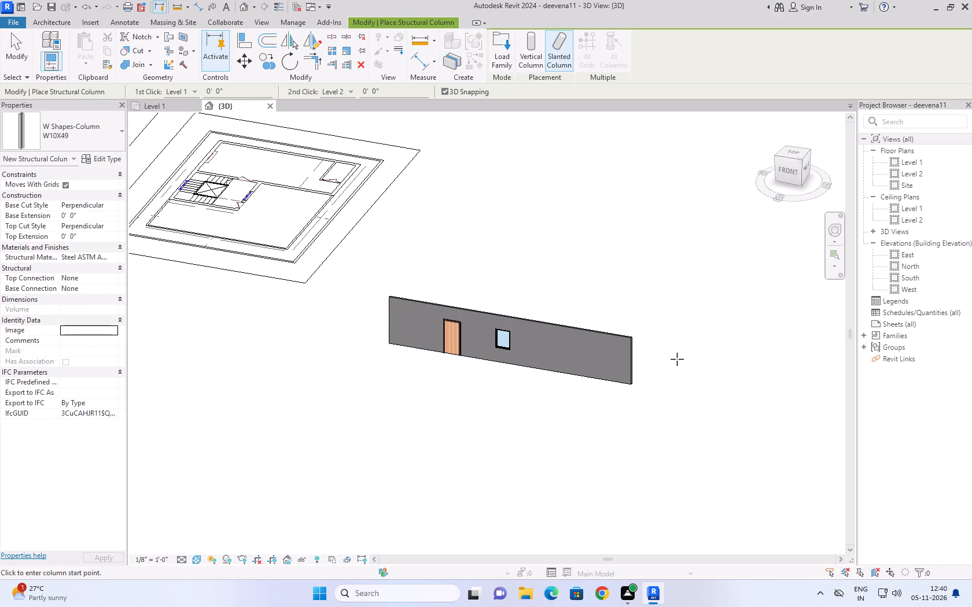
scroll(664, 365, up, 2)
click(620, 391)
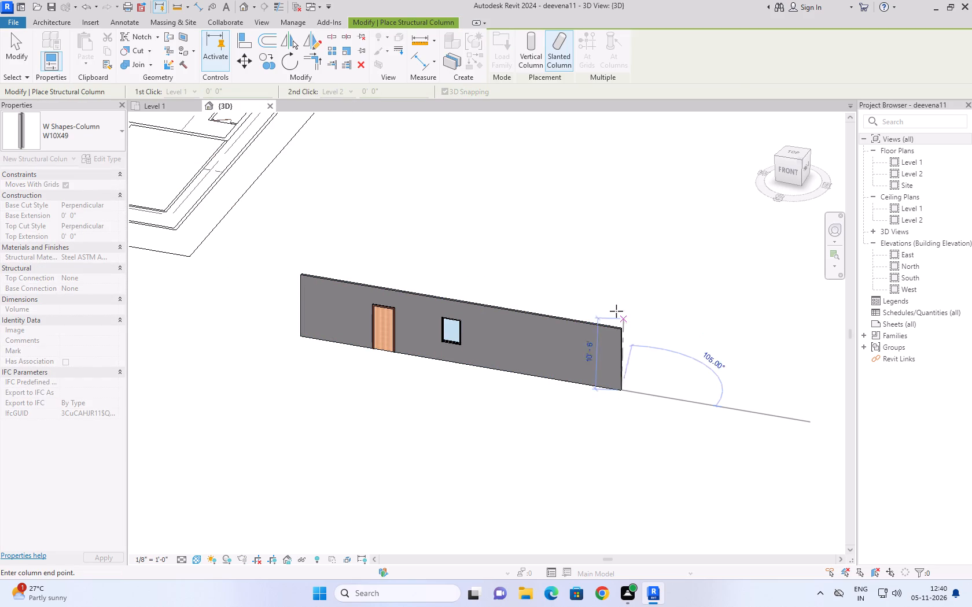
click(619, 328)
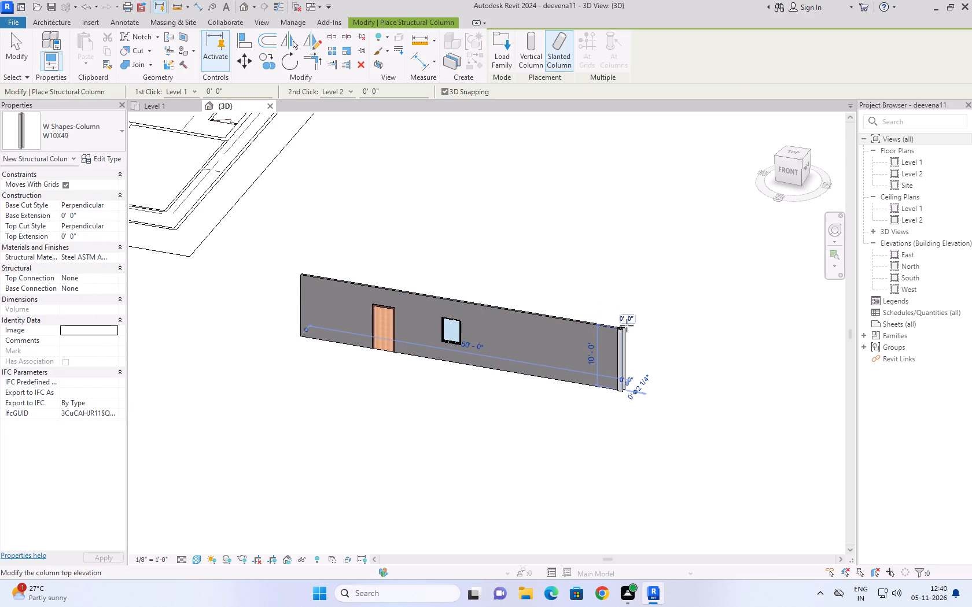
Examine the structural column at the wall's far end up close, then the whole wall.
scroll(620, 268, up, 2)
scroll(657, 333, up, 4)
scroll(628, 391, up, 4)
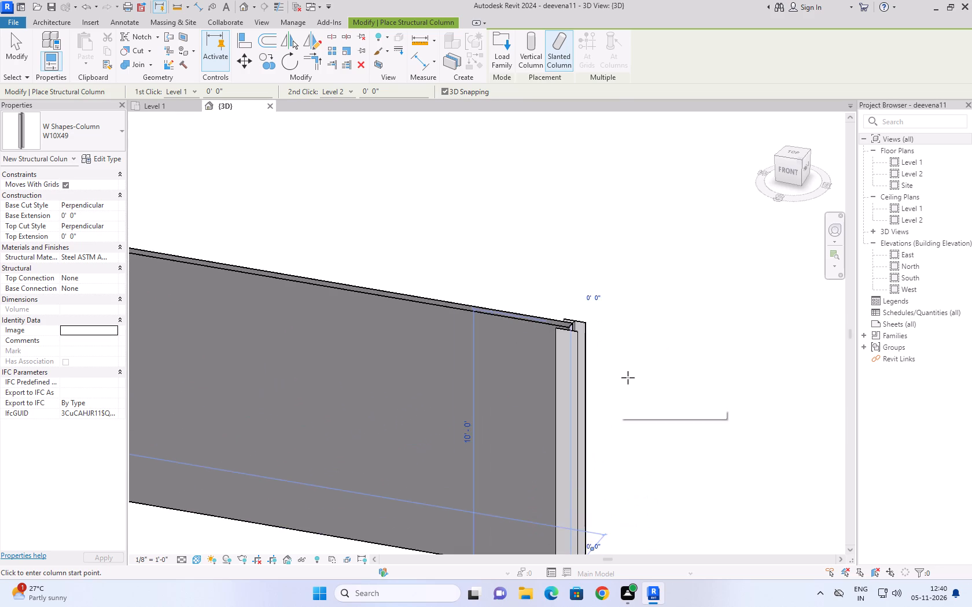
scroll(630, 368, up, 5)
scroll(631, 365, down, 4)
scroll(691, 440, down, 3)
middle_drag(690, 441, 687, 307)
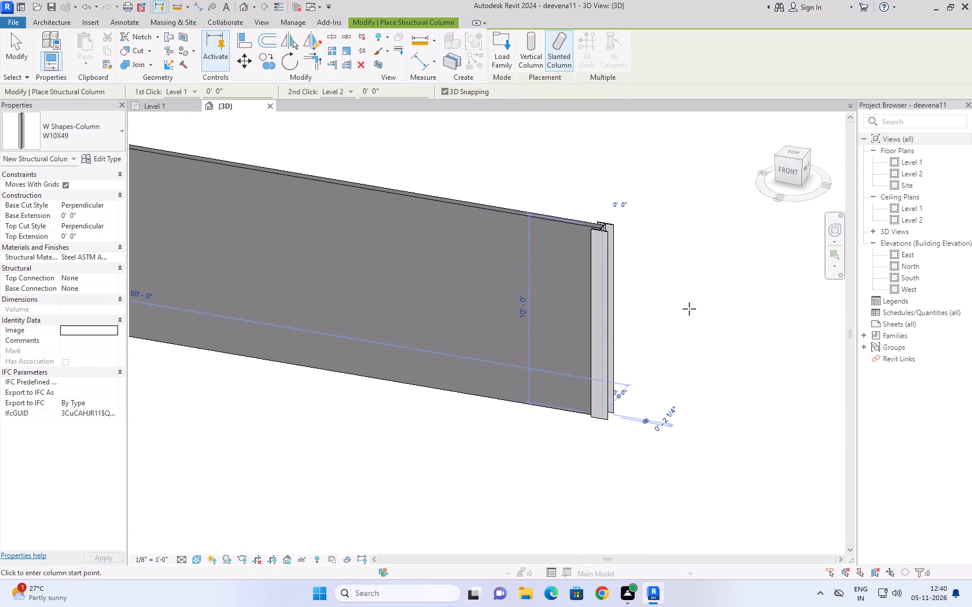
scroll(697, 313, down, 6)
middle_drag(698, 313, 719, 357)
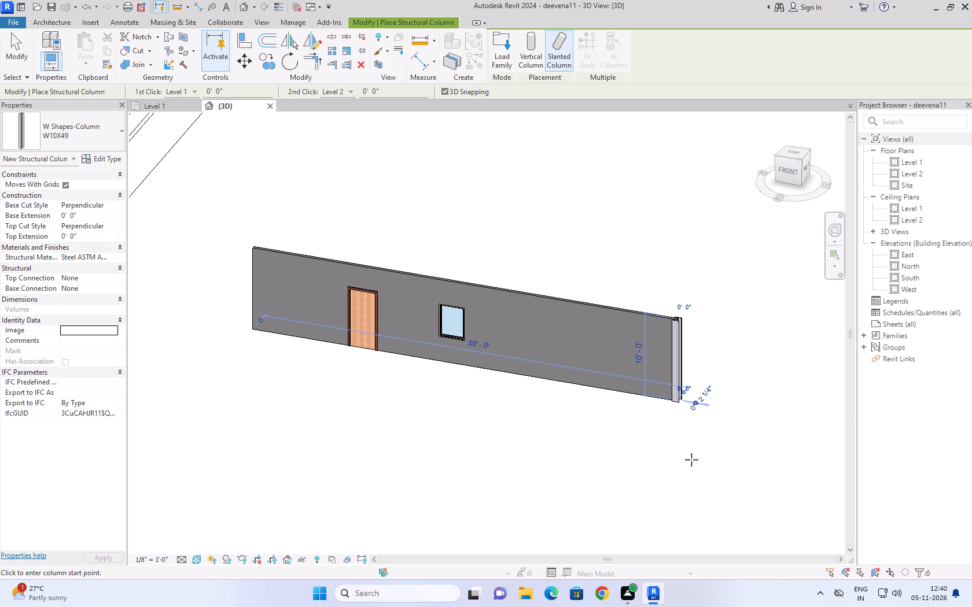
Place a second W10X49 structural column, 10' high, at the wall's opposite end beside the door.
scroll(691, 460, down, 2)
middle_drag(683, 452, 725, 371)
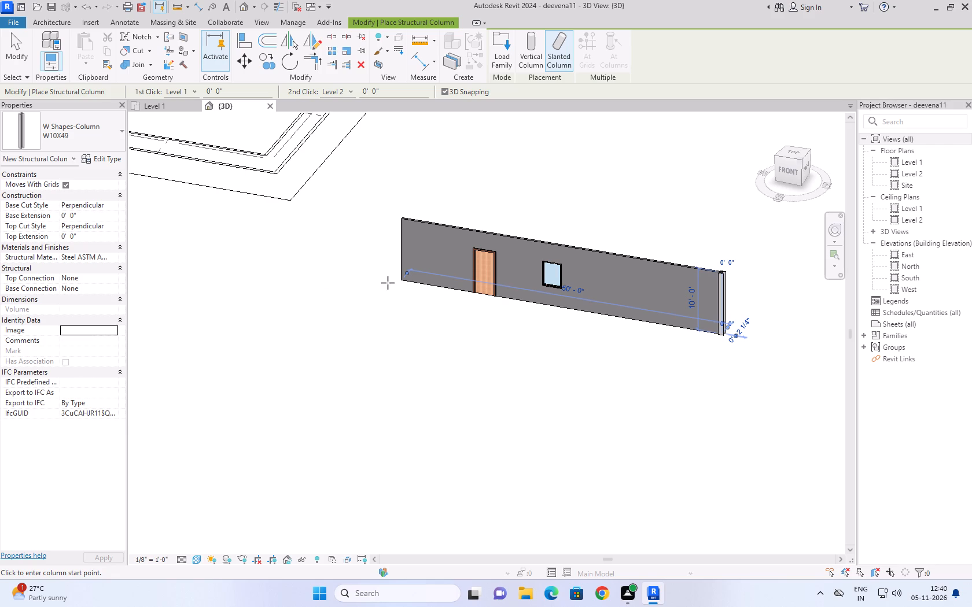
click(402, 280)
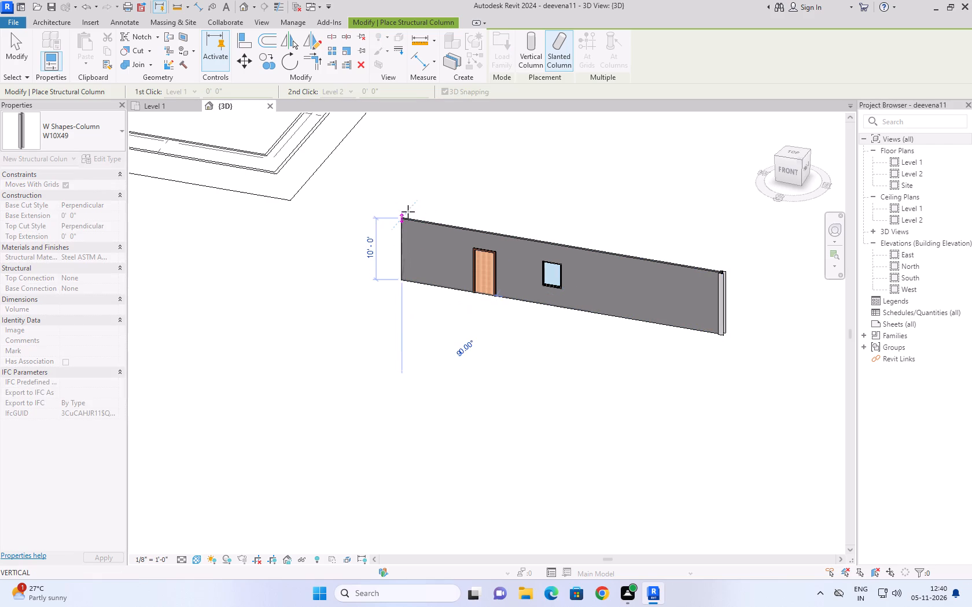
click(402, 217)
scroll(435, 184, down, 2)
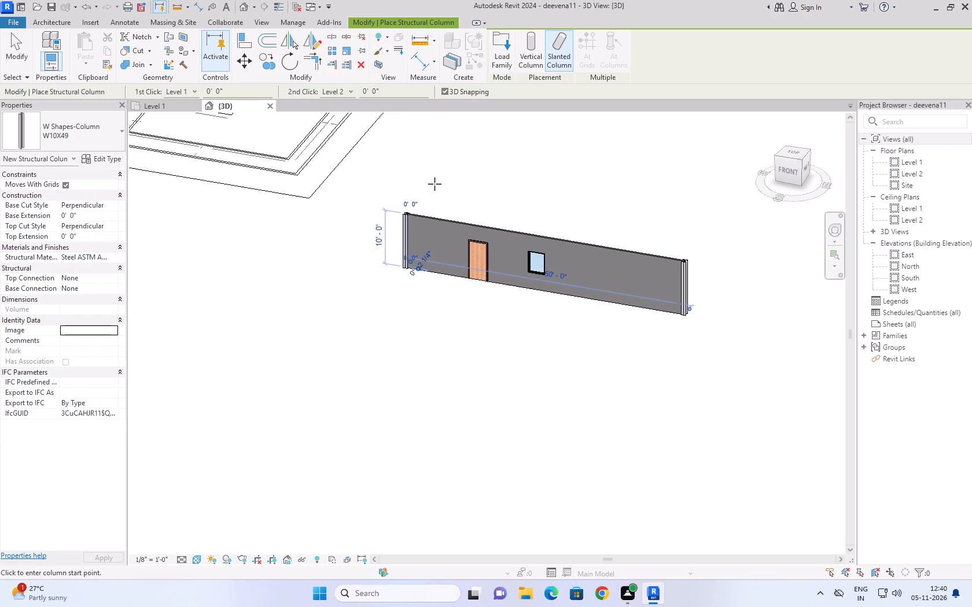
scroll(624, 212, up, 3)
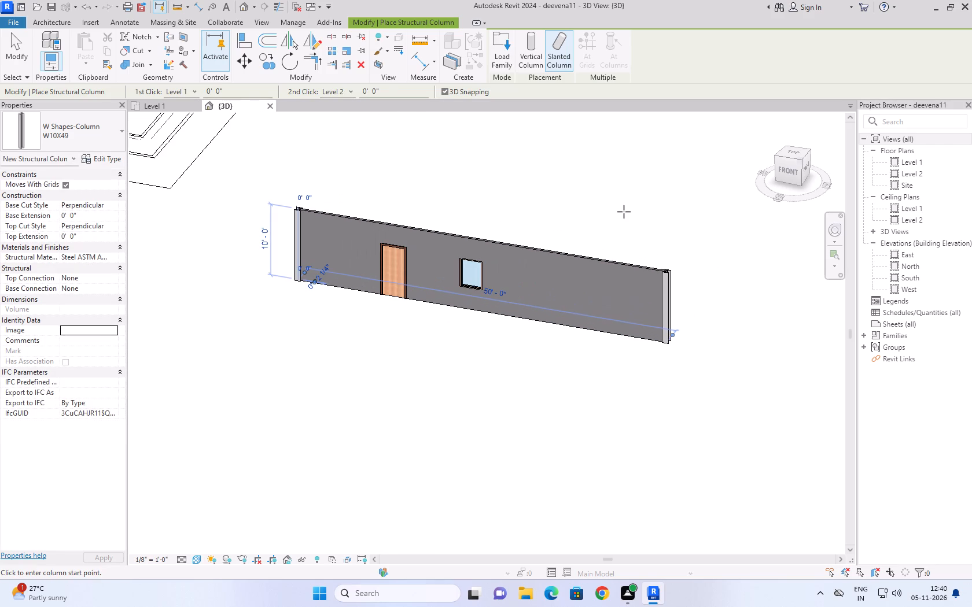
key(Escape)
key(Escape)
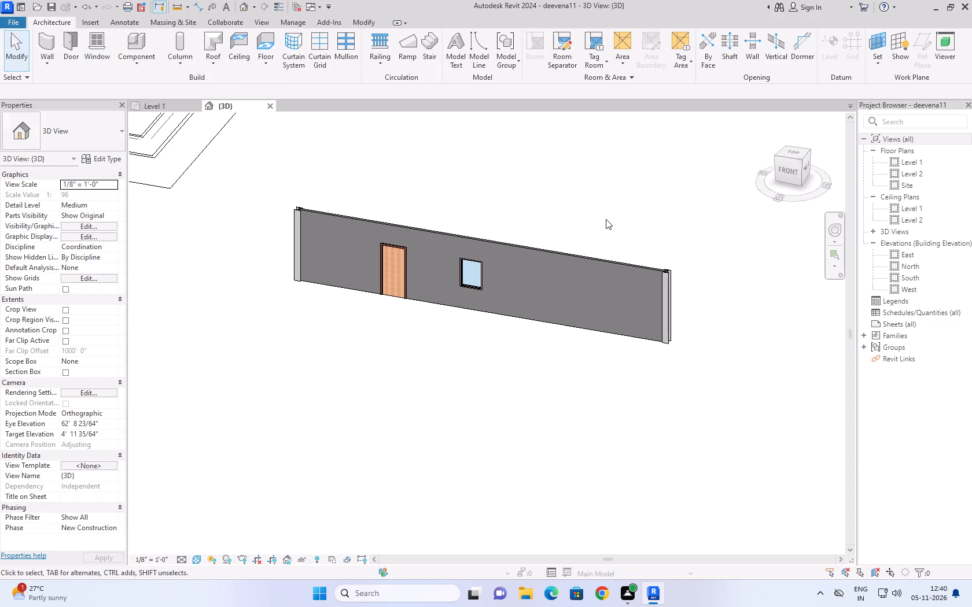
Delete the freestanding wall together with its door, window and both columns.
scroll(678, 259, down, 2)
scroll(525, 198, up, 2)
middle_drag(532, 250, 532, 254)
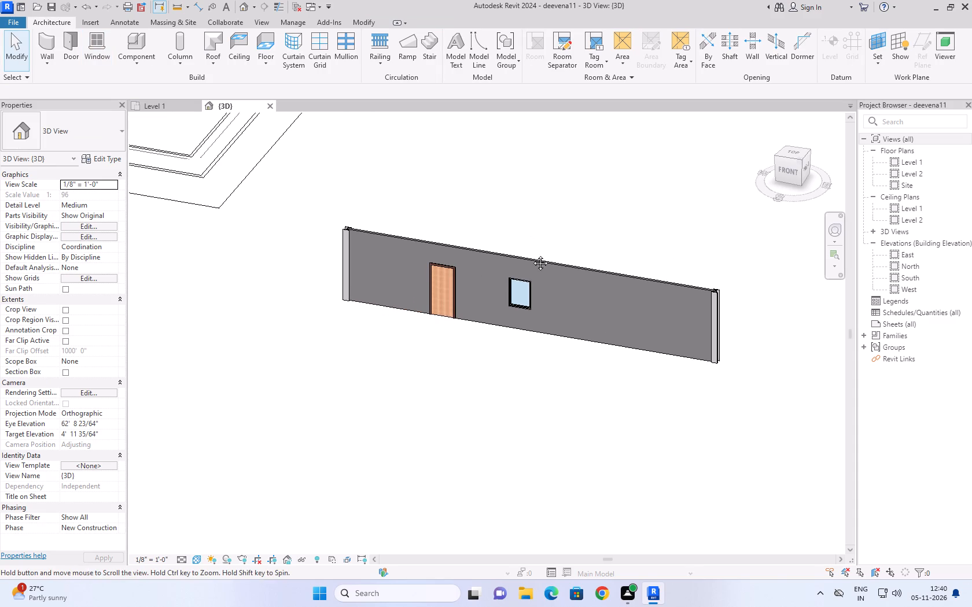
middle_drag(532, 254, 532, 308)
drag(773, 288, 442, 416)
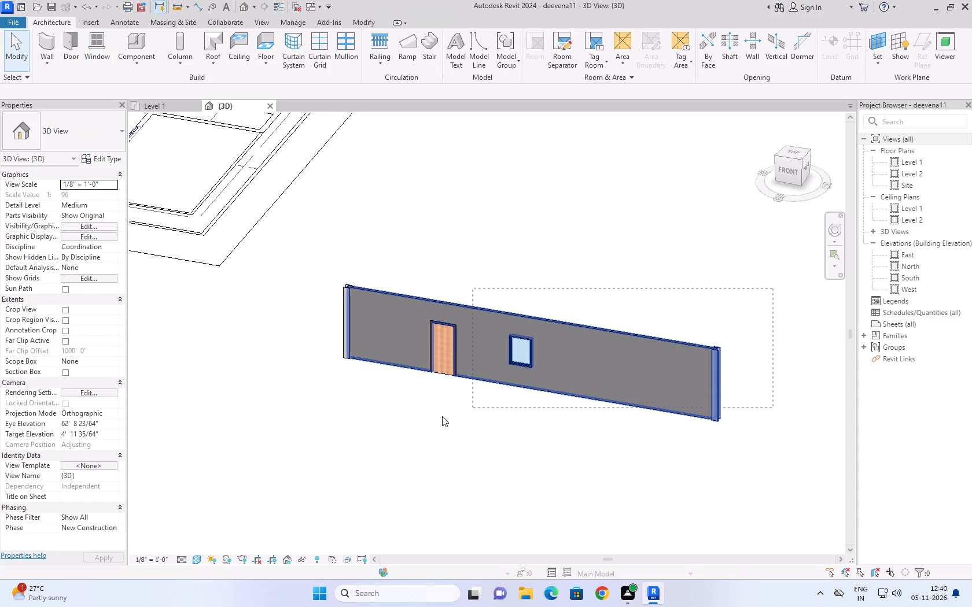
drag(442, 416, 310, 433)
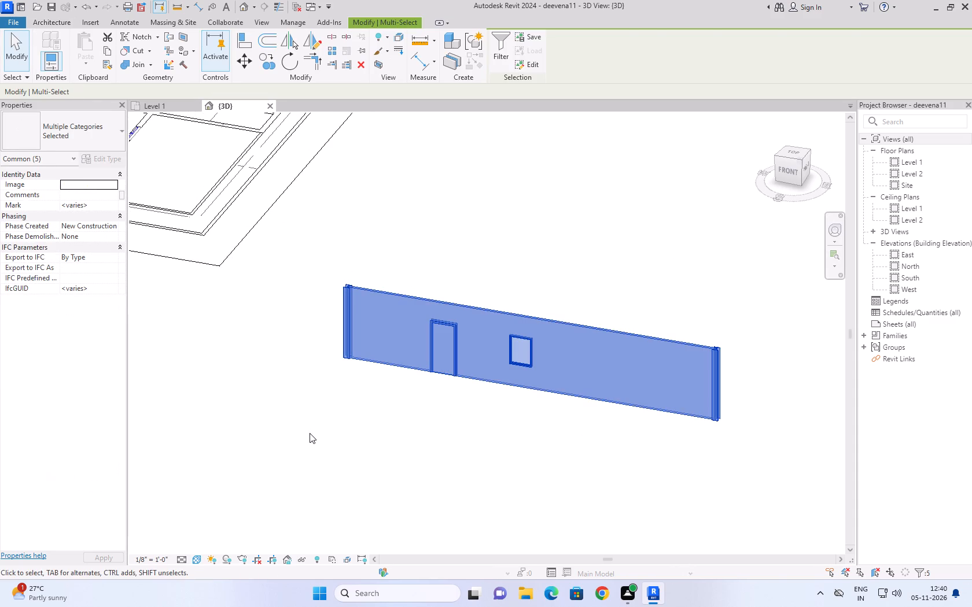
key(Delete)
Return to the Level 1 floor plan and locate the living room's outer-wall window on the ground floor plan.
scroll(339, 409, down, 2)
middle_drag(366, 382, 451, 325)
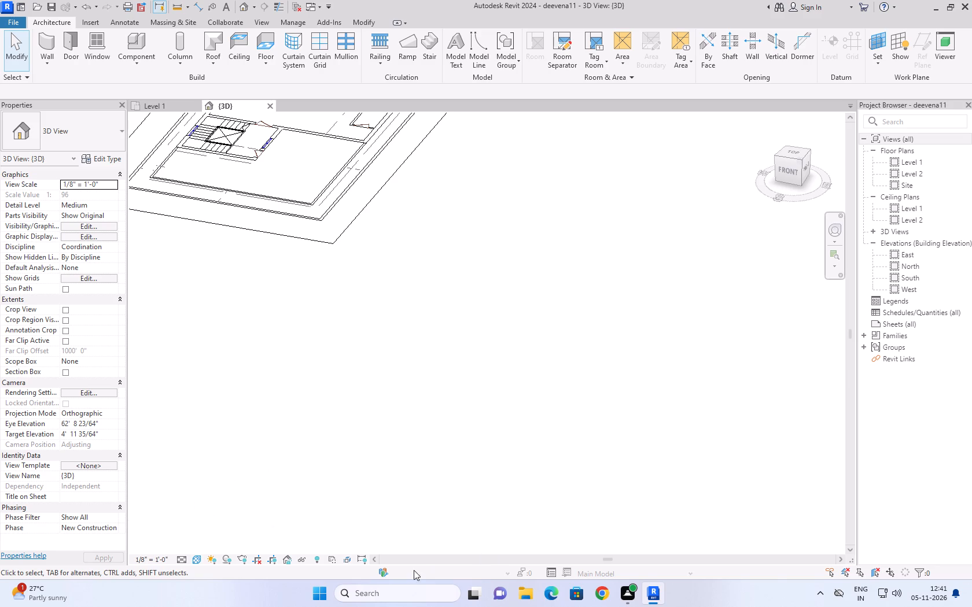
scroll(649, 330, down, 4)
middle_drag(553, 299, 636, 450)
scroll(576, 338, up, 1)
scroll(661, 421, down, 1)
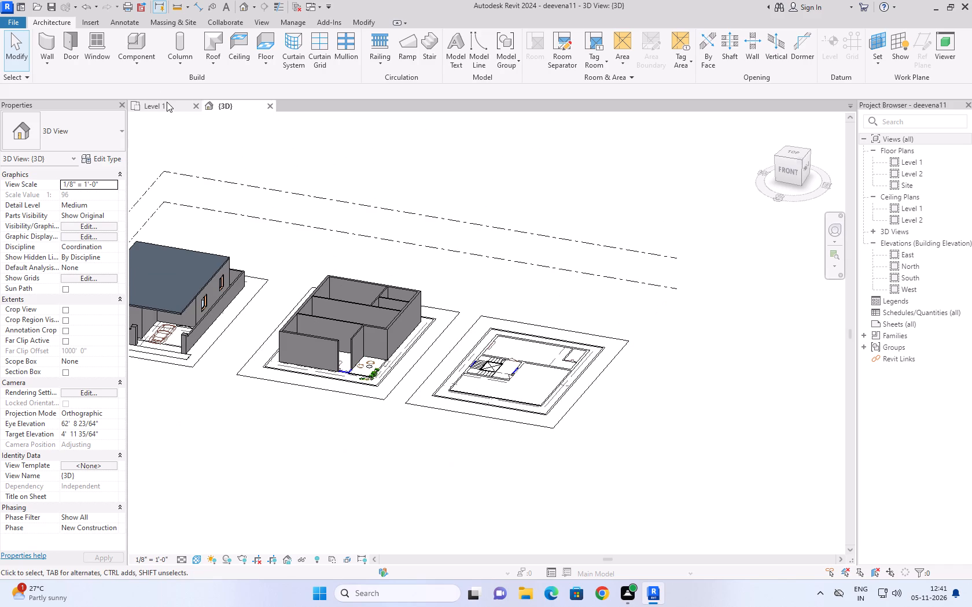
click(167, 102)
scroll(603, 435, down, 7)
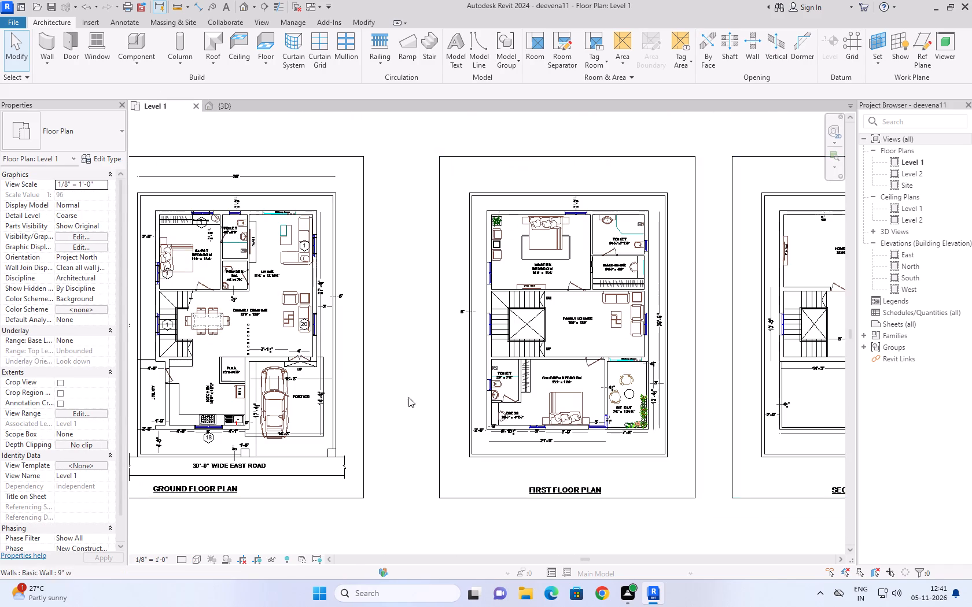
middle_drag(386, 377, 636, 368)
scroll(395, 440, up, 4)
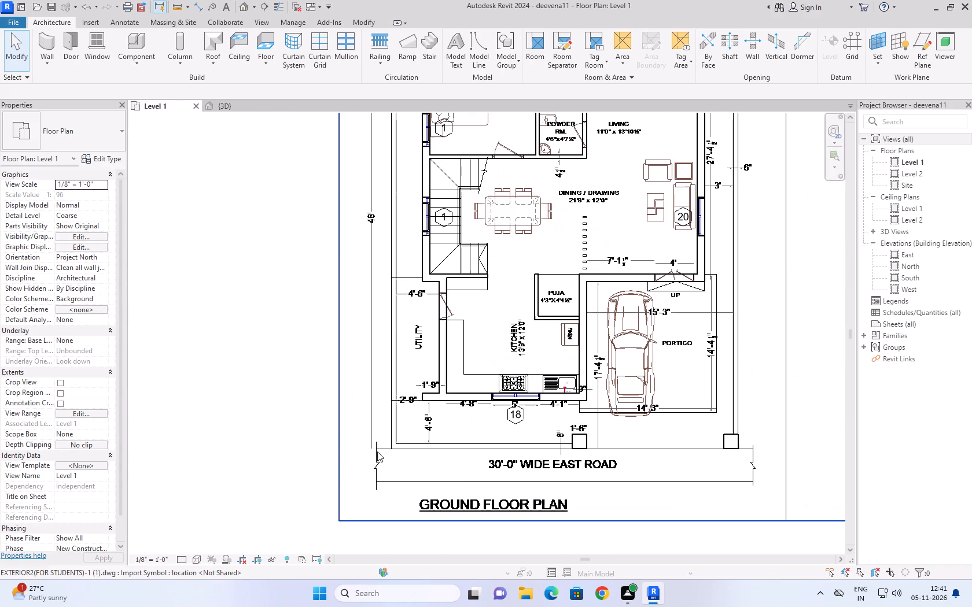
middle_drag(479, 404, 452, 458)
scroll(452, 458, up, 1)
scroll(452, 458, down, 1)
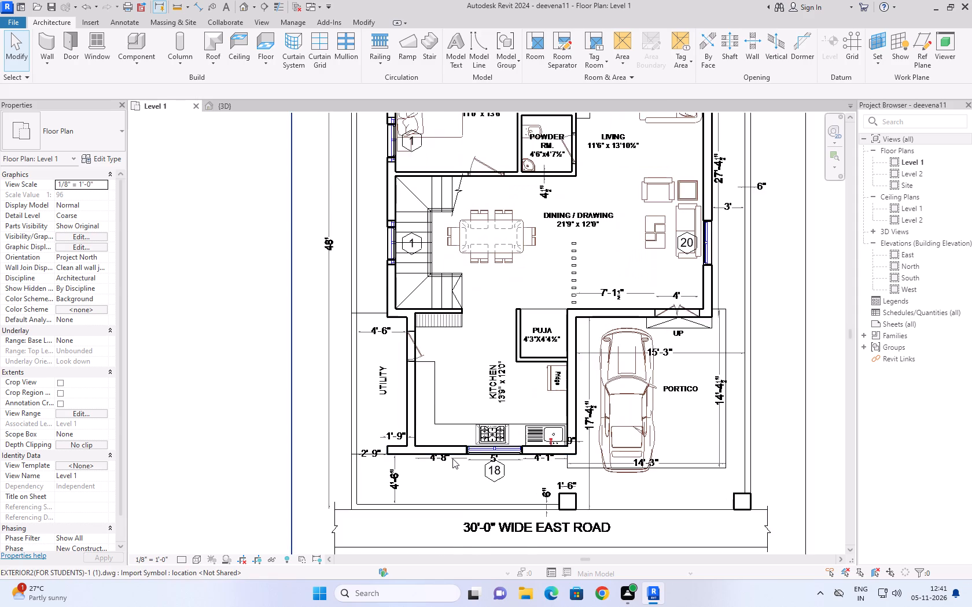
middle_drag(680, 182, 628, 320)
scroll(658, 261, up, 5)
Change the living room's outer-wall window to the Fixed 4' type and set that type's width to 4'.
click(616, 256)
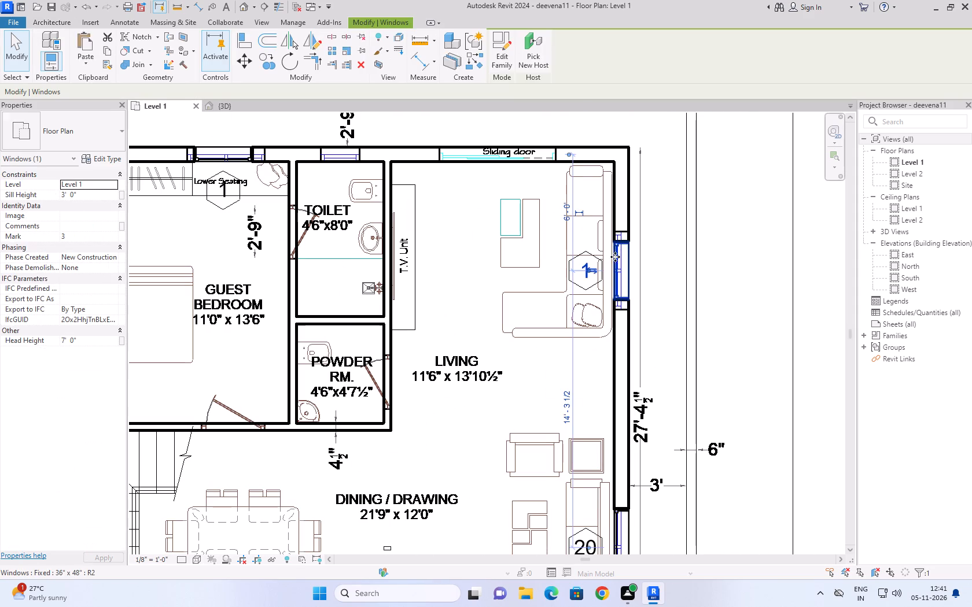
scroll(651, 249, up, 1)
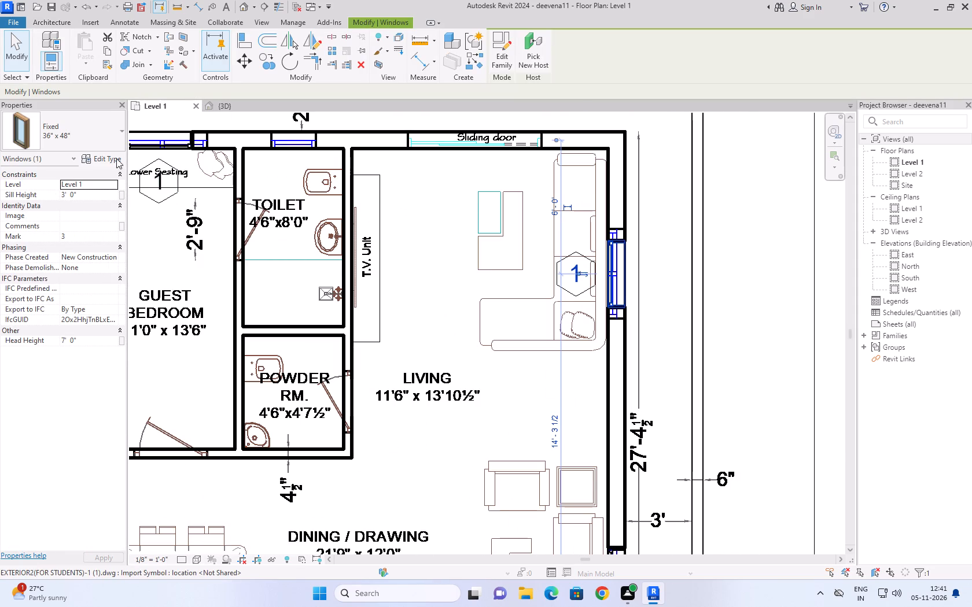
click(116, 158)
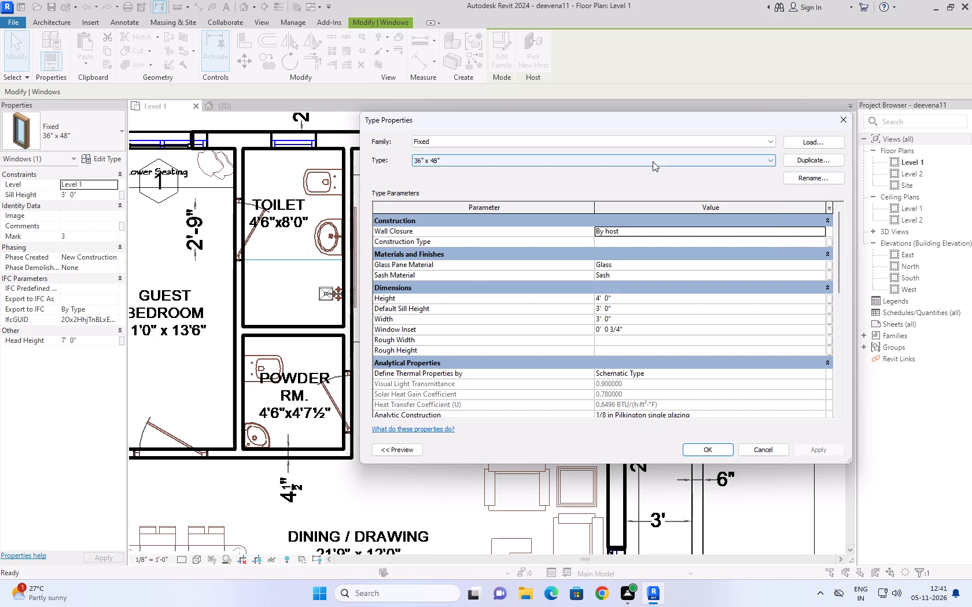
click(653, 161)
click(447, 171)
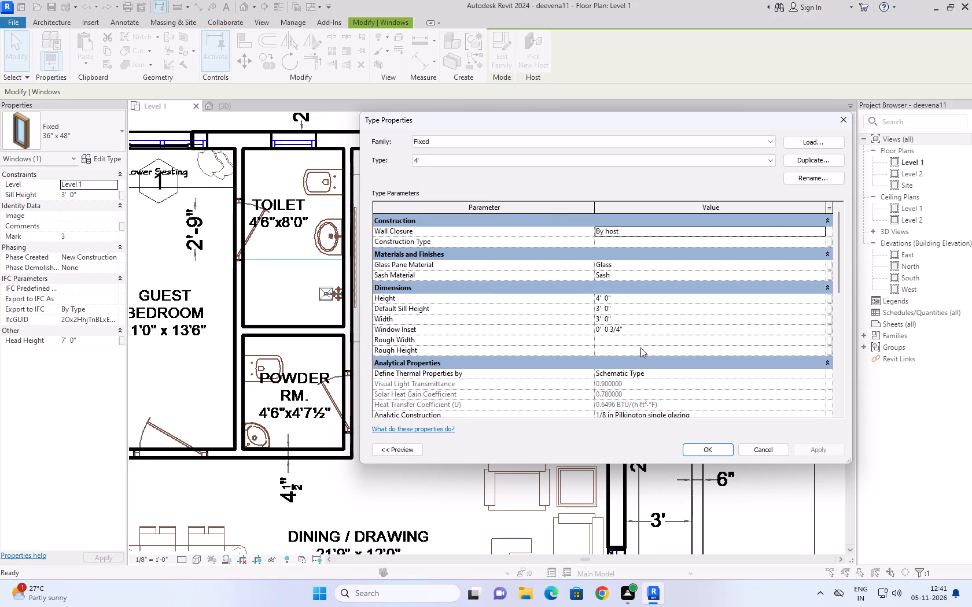
click(614, 316)
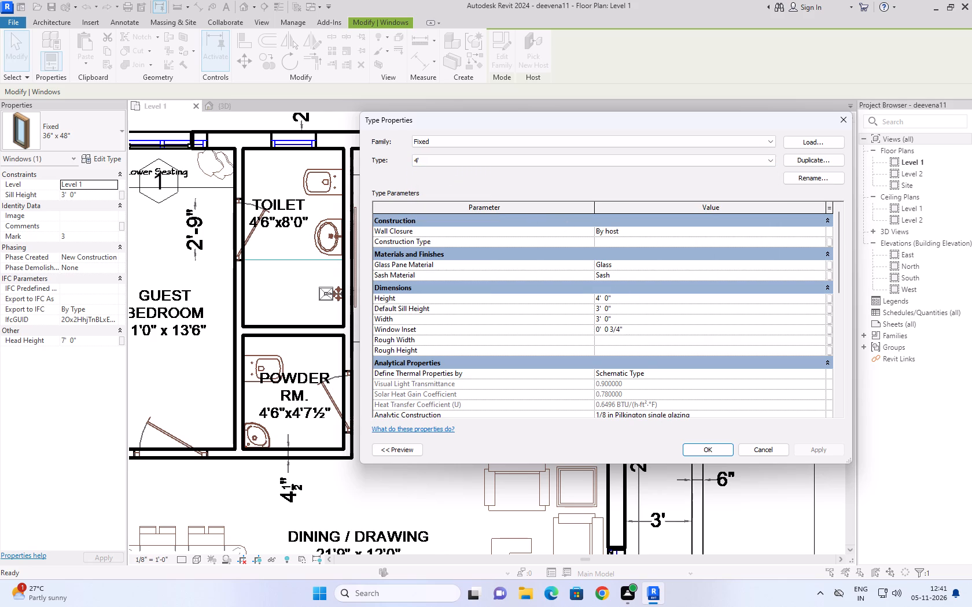
drag(614, 316, 566, 324)
key(4)
key(apostrophe)
key(Return)
click(813, 450)
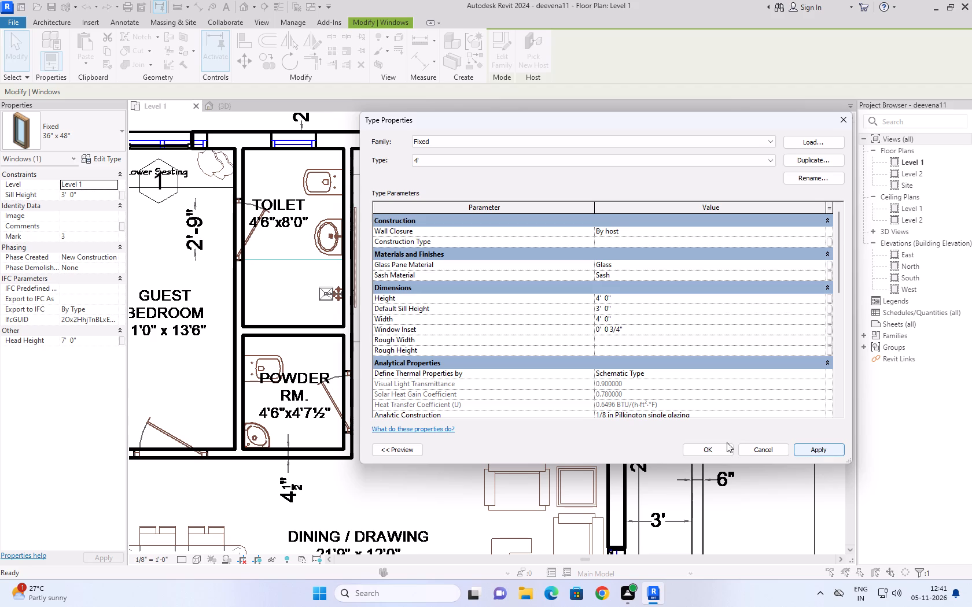
click(701, 449)
scroll(620, 290, down, 3)
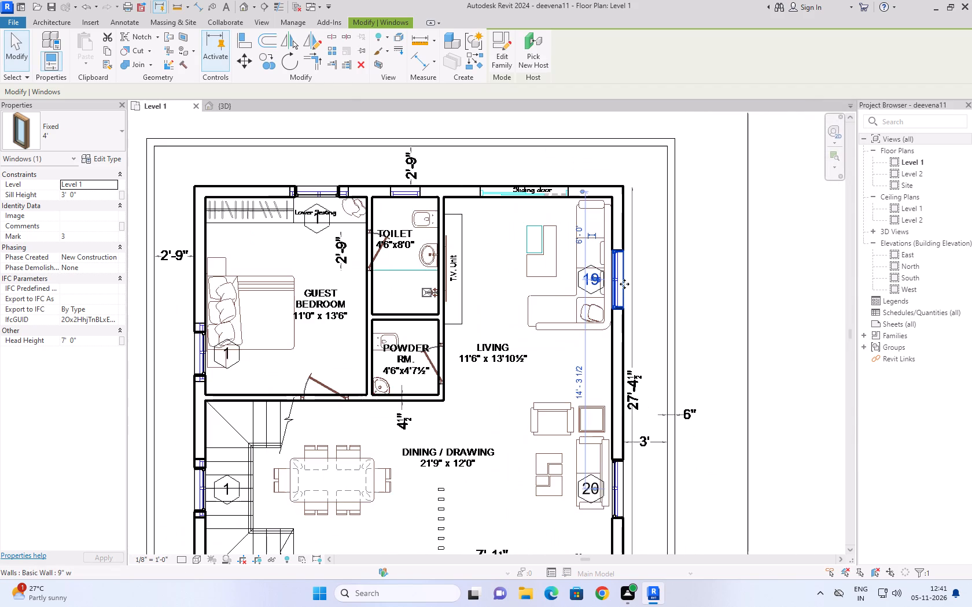
scroll(614, 299, up, 7)
scroll(667, 280, up, 4)
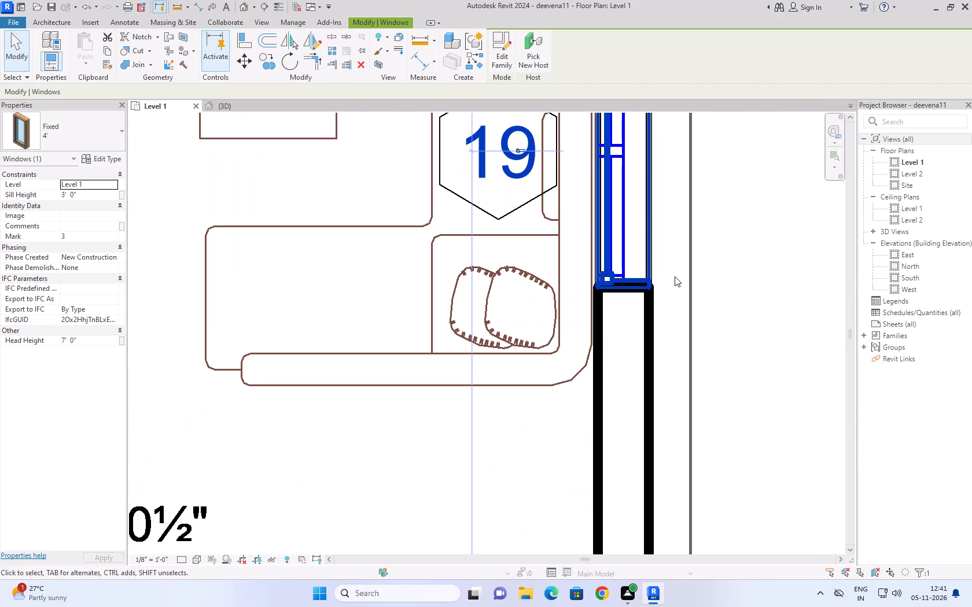
click(713, 258)
Change the guest bedroom window beside the Lower Seating to the Fixed 4' type.
scroll(713, 258, down, 8)
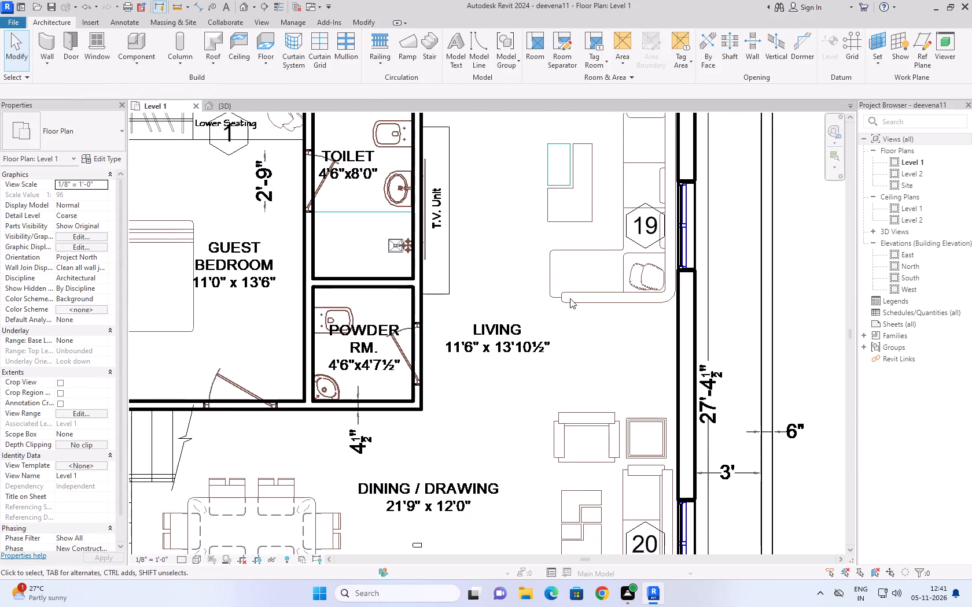
scroll(550, 325, down, 4)
scroll(489, 191, up, 1)
middle_drag(418, 183, 568, 248)
scroll(418, 183, up, 1)
scroll(456, 268, up, 6)
click(476, 260)
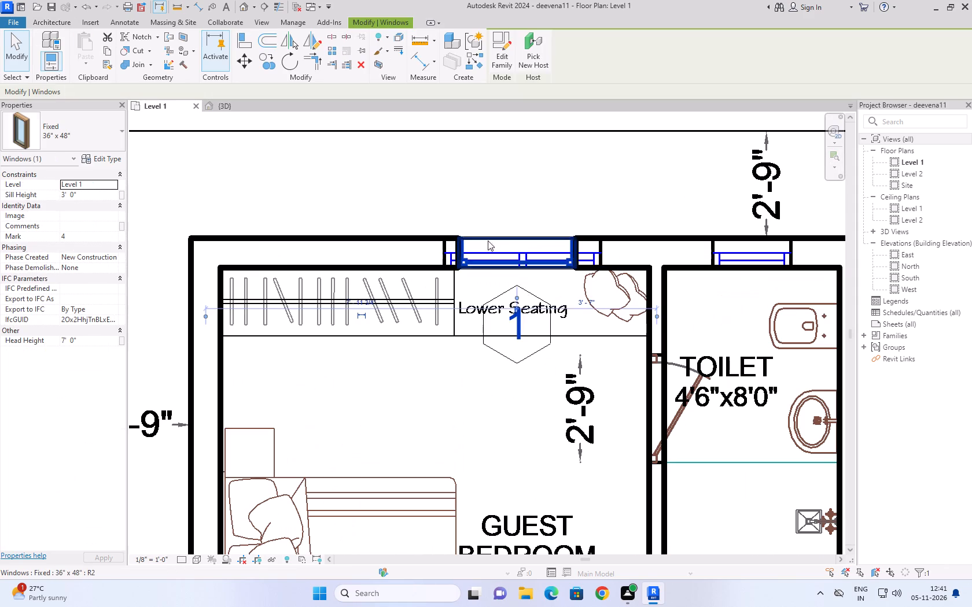
scroll(502, 203, up, 3)
click(502, 203)
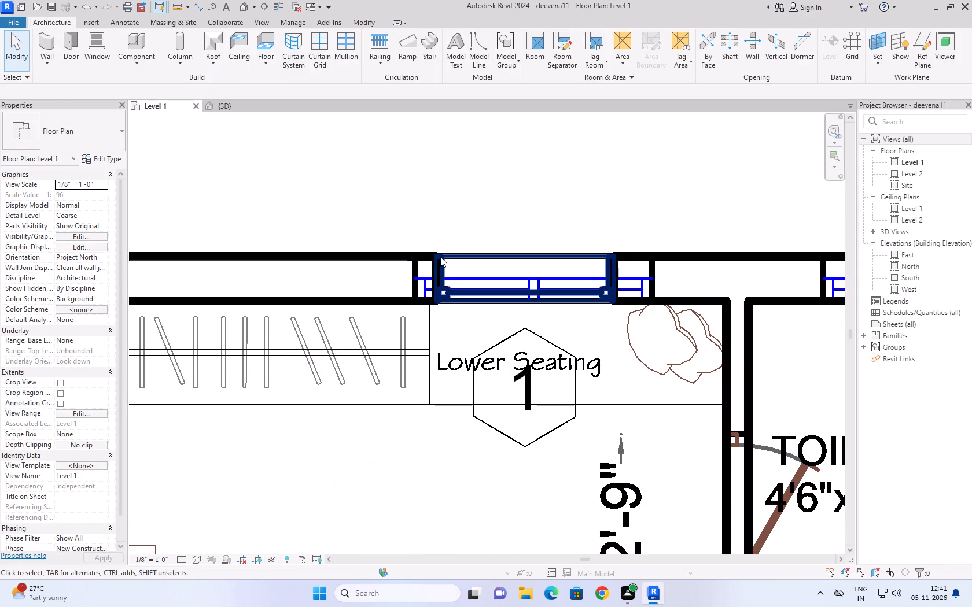
click(440, 257)
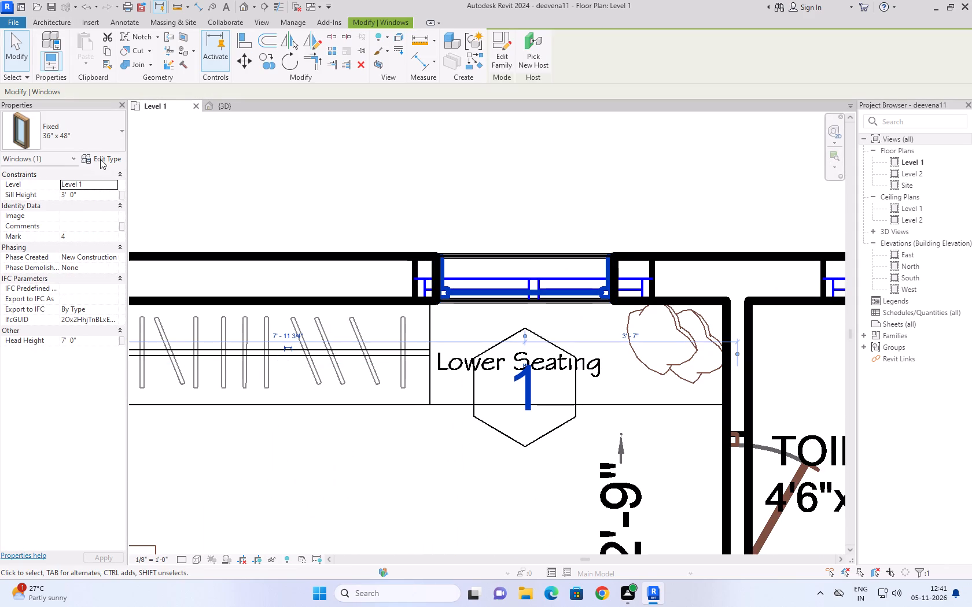
click(101, 159)
click(465, 162)
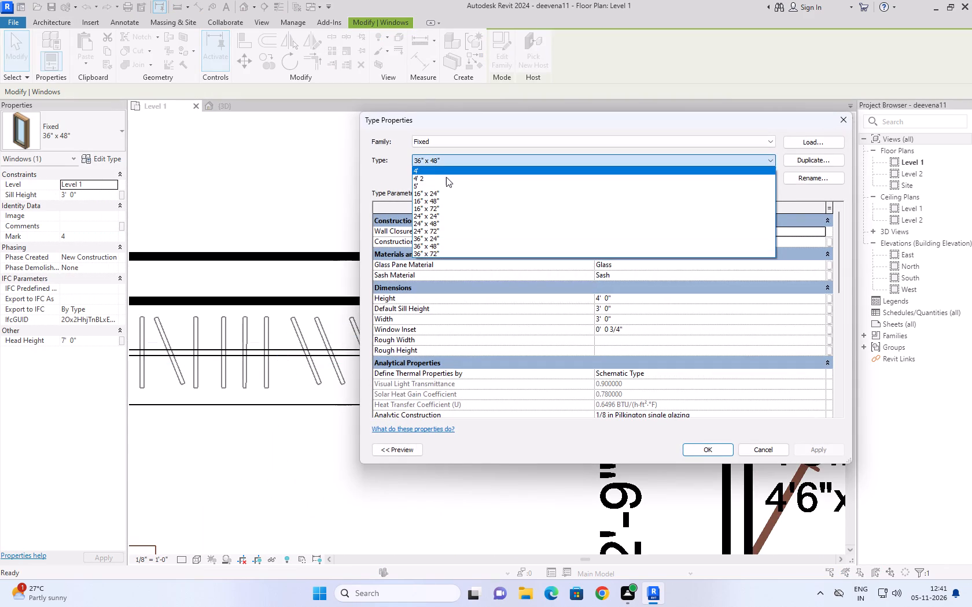
click(454, 171)
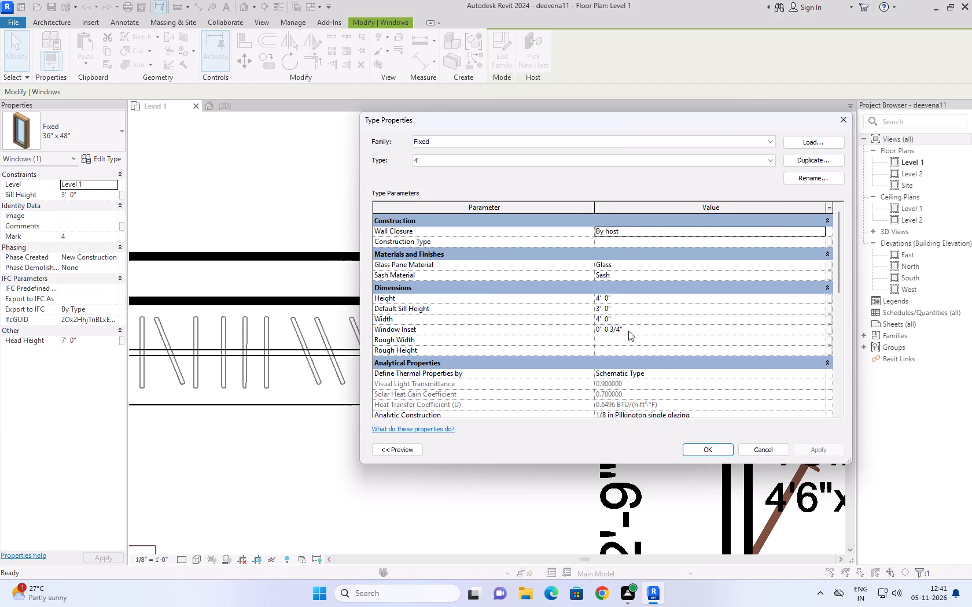
click(717, 448)
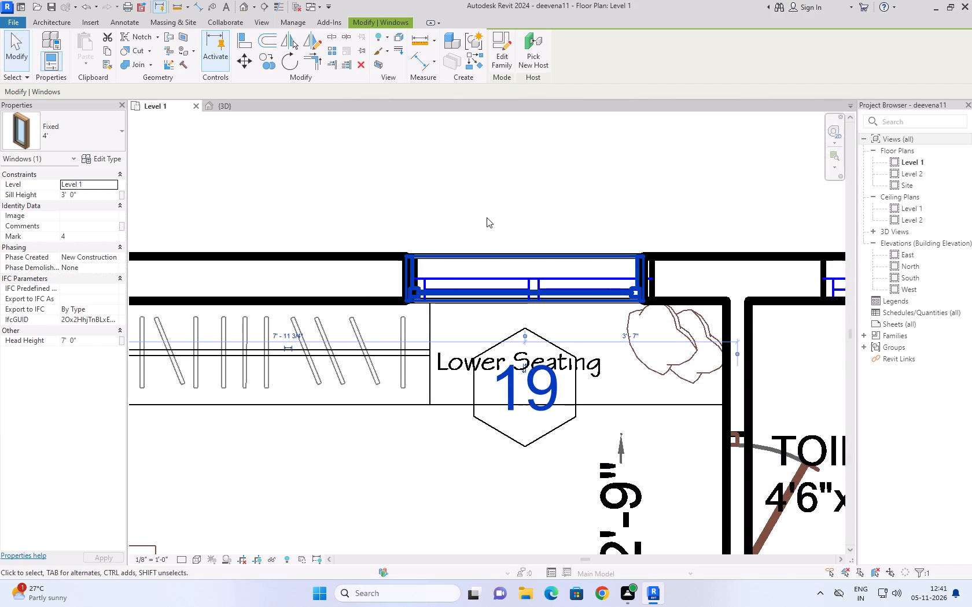
click(592, 215)
Save the project and align the Lower Seating window's toilet-side edge with the edge of the imported plan's window opening.
scroll(653, 260, up, 2)
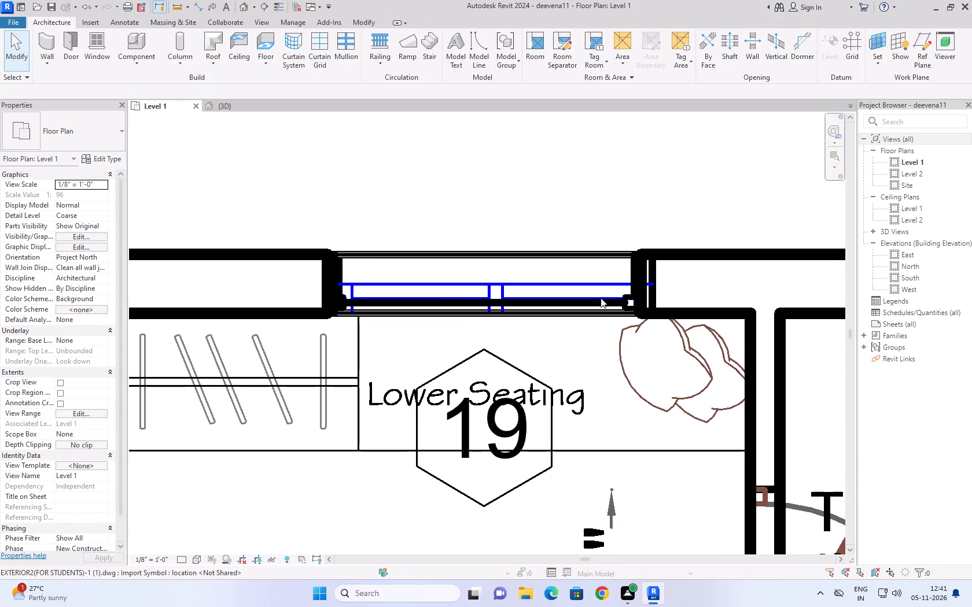
click(601, 304)
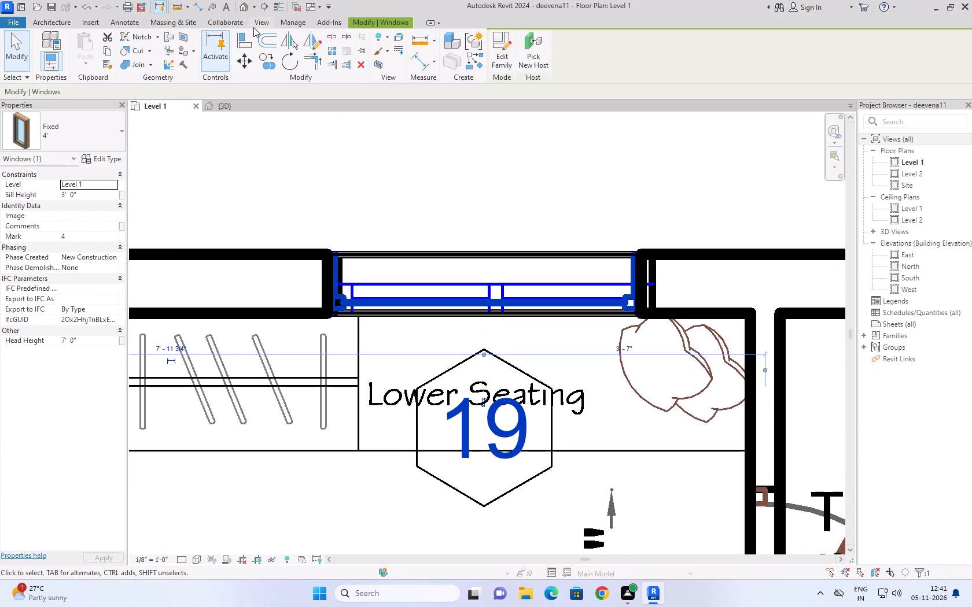
click(245, 40)
click(507, 259)
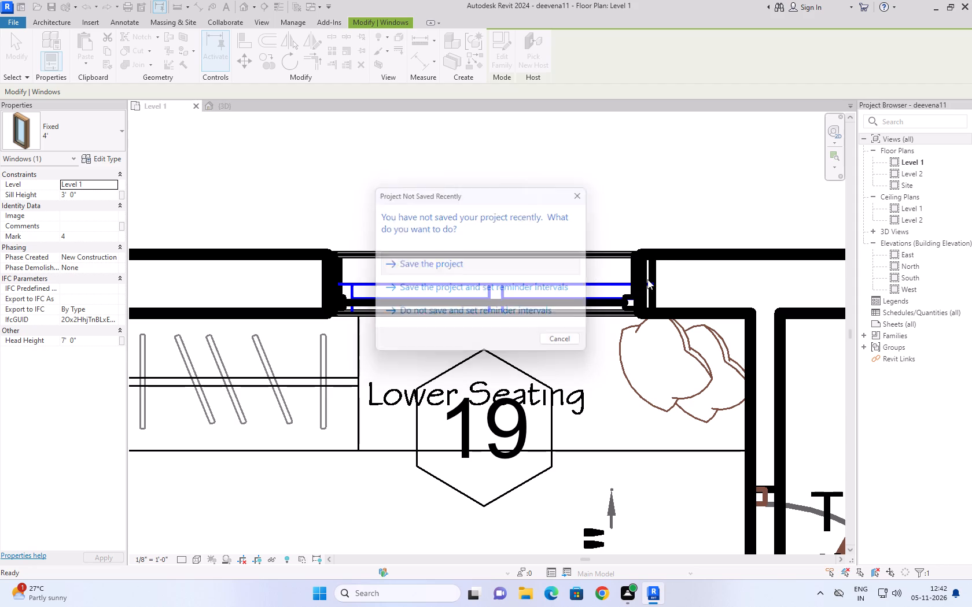
click(652, 279)
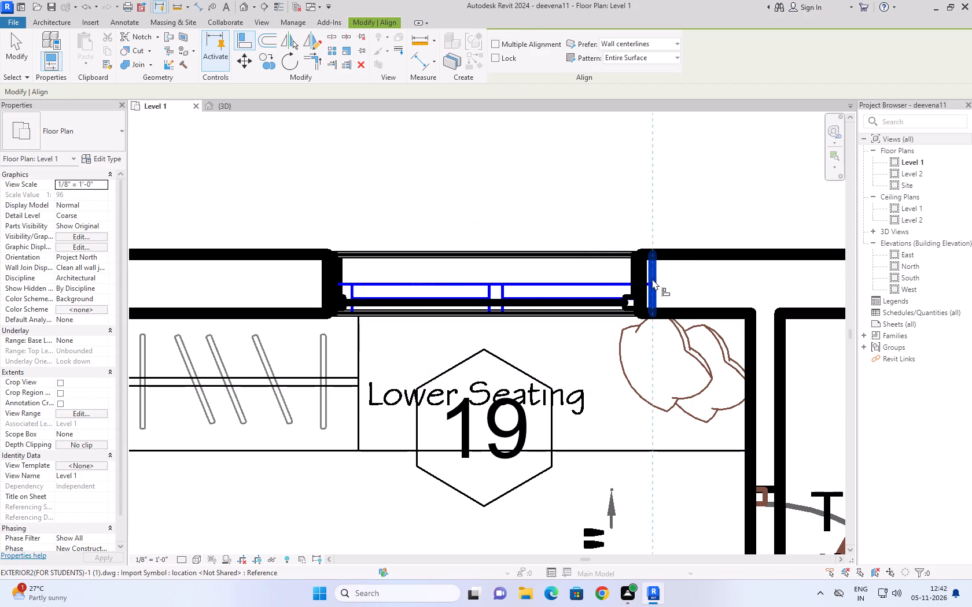
click(642, 275)
scroll(504, 172, down, 5)
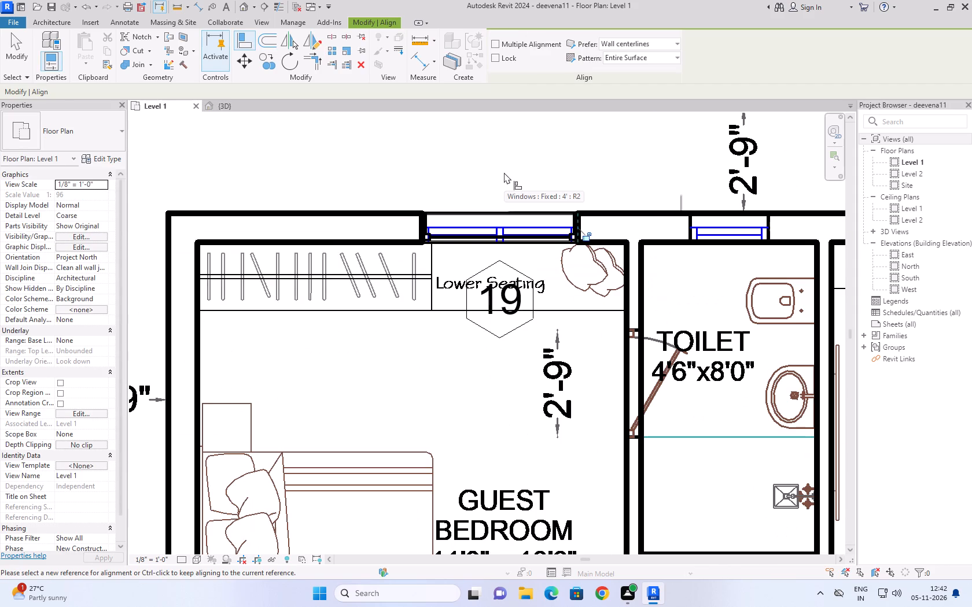
key(Escape)
key(Escape)
Change the guest bedroom window beside the bed to the Fixed 4' type.
scroll(500, 186, down, 3)
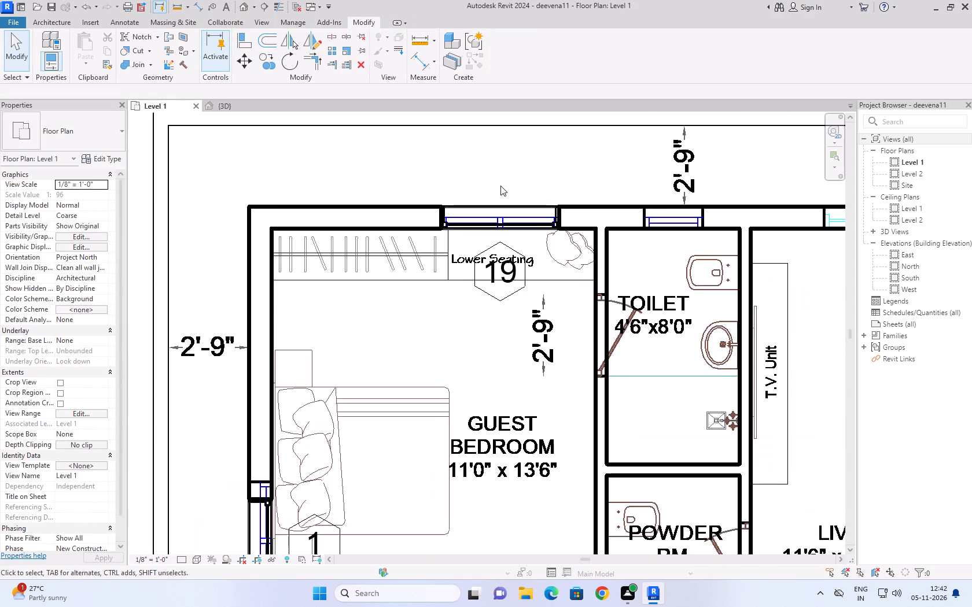
middle_drag(362, 302, 426, 146)
scroll(366, 323, up, 3)
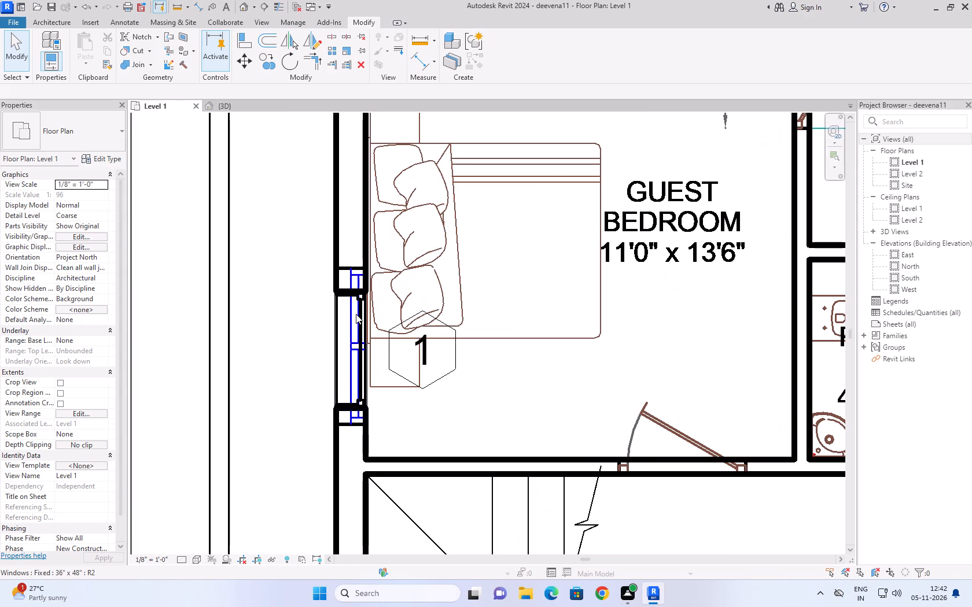
click(360, 308)
scroll(296, 277, up, 3)
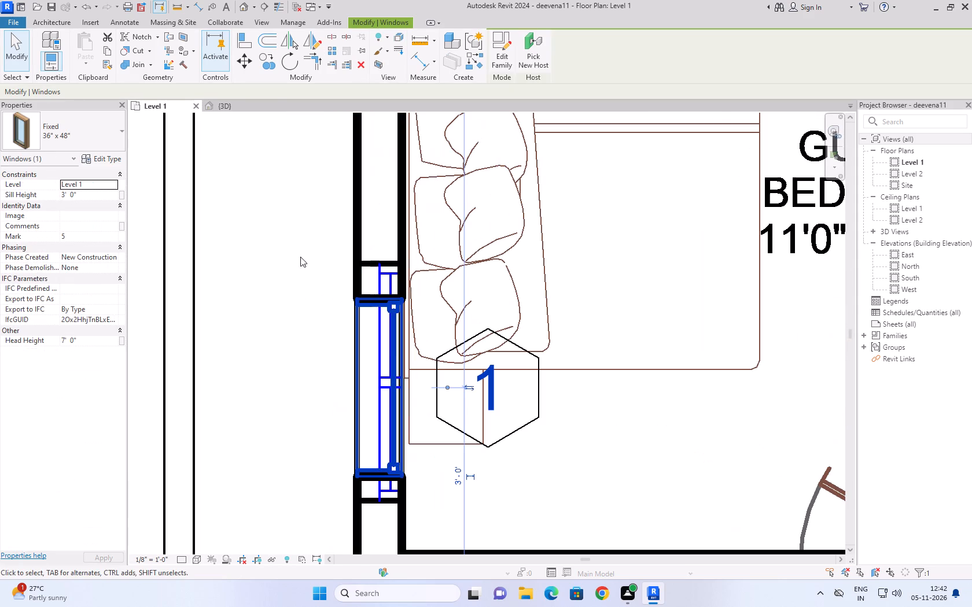
click(109, 160)
click(824, 159)
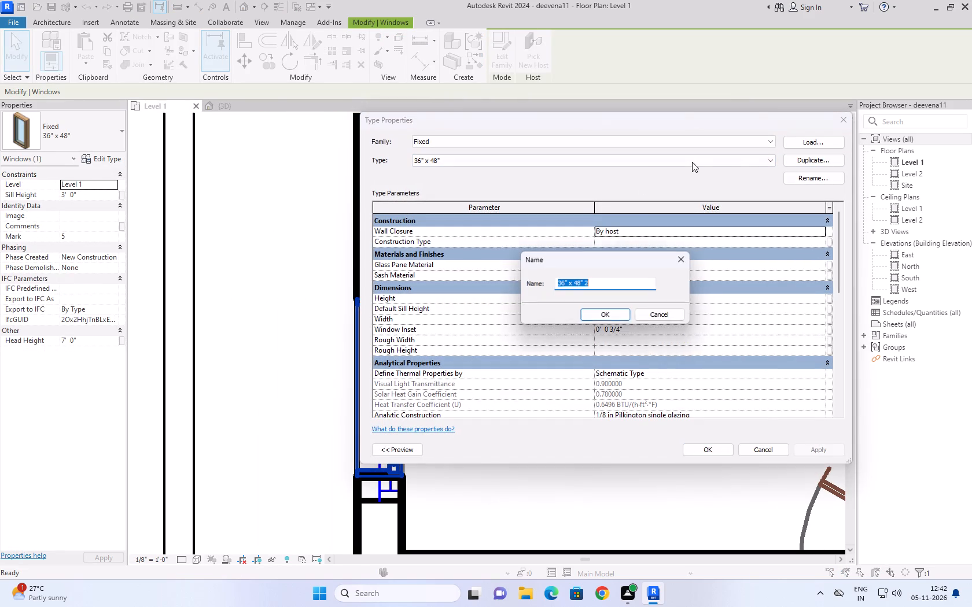
click(682, 256)
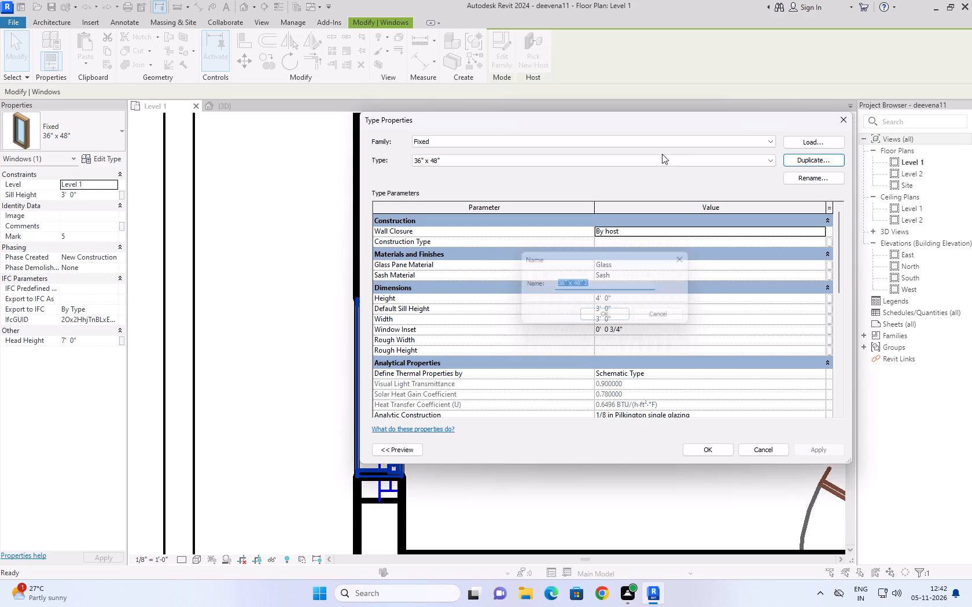
click(660, 161)
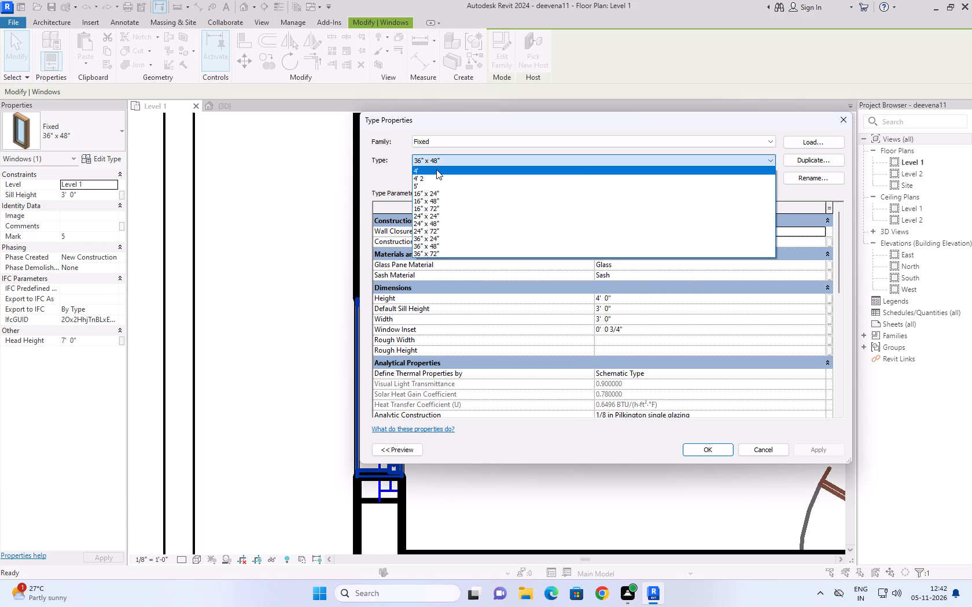
click(436, 169)
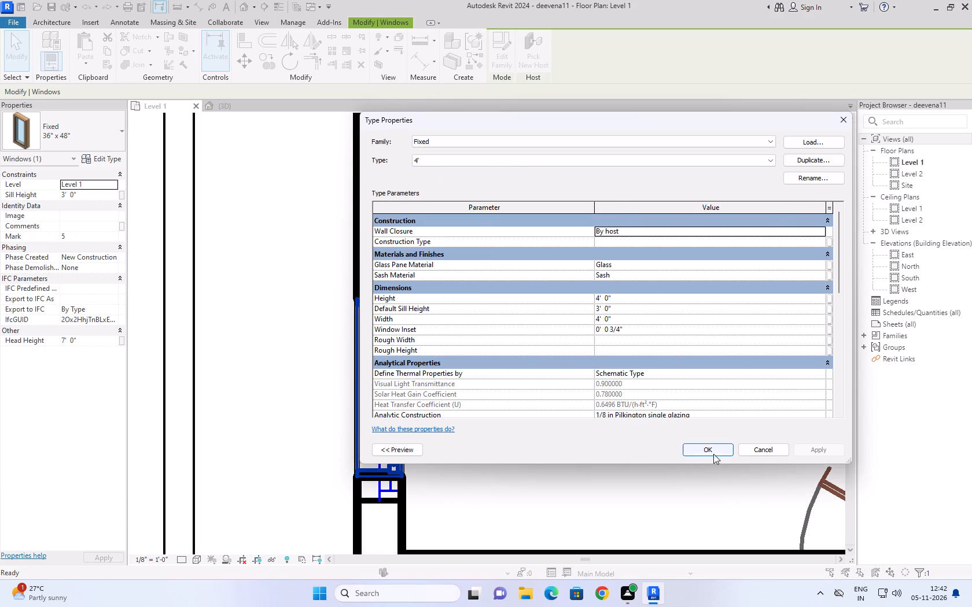
click(713, 453)
Align the upper edge of the window beside the bed with the upper edge of the imported plan's window opening.
scroll(330, 267, up, 1)
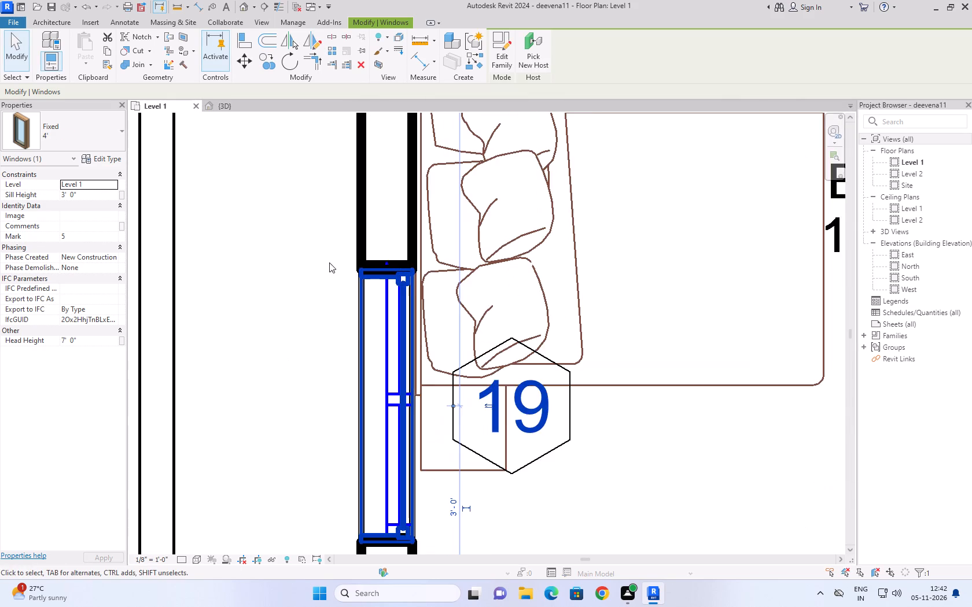
scroll(325, 248, up, 1)
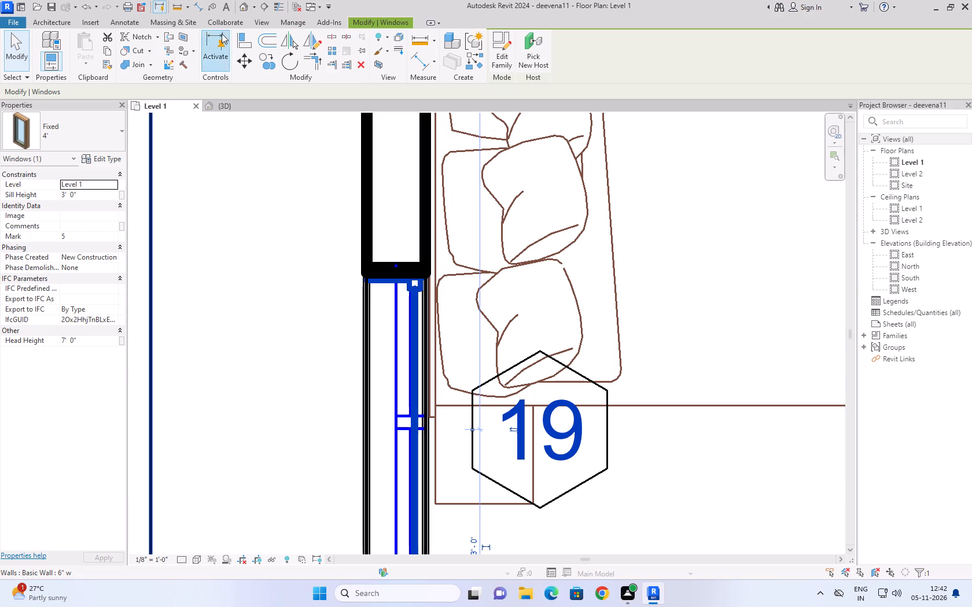
click(245, 36)
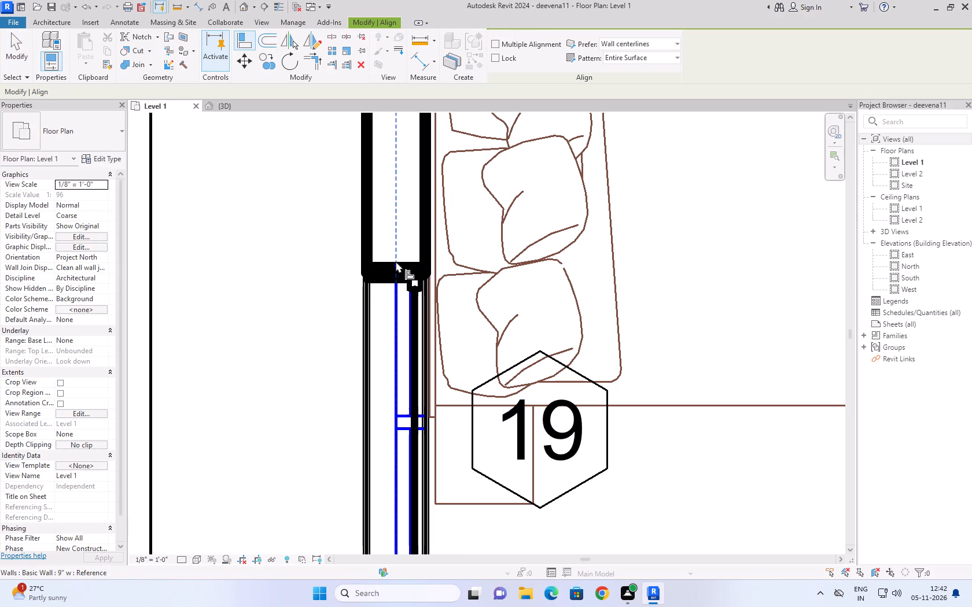
click(389, 267)
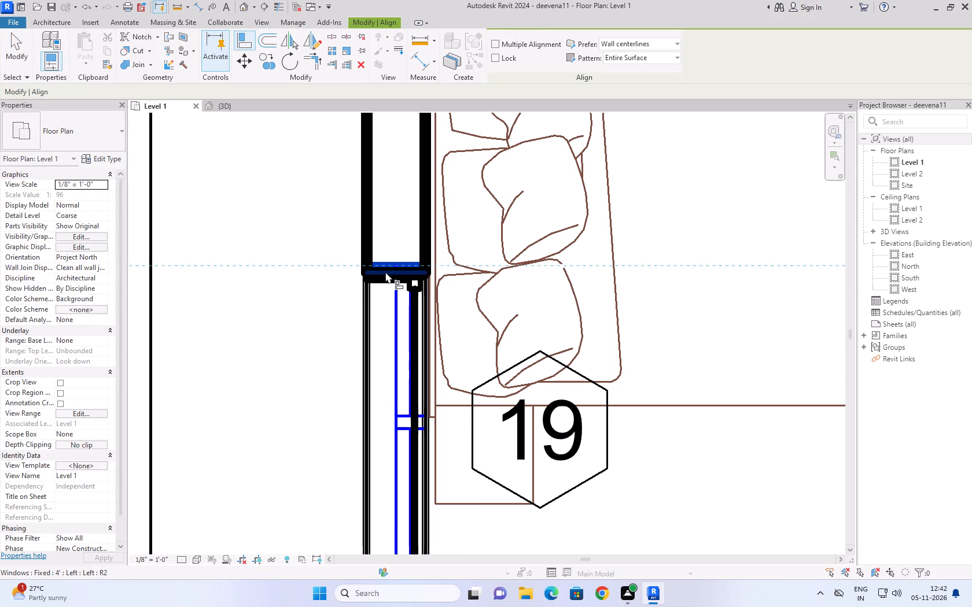
click(385, 273)
scroll(331, 269, down, 7)
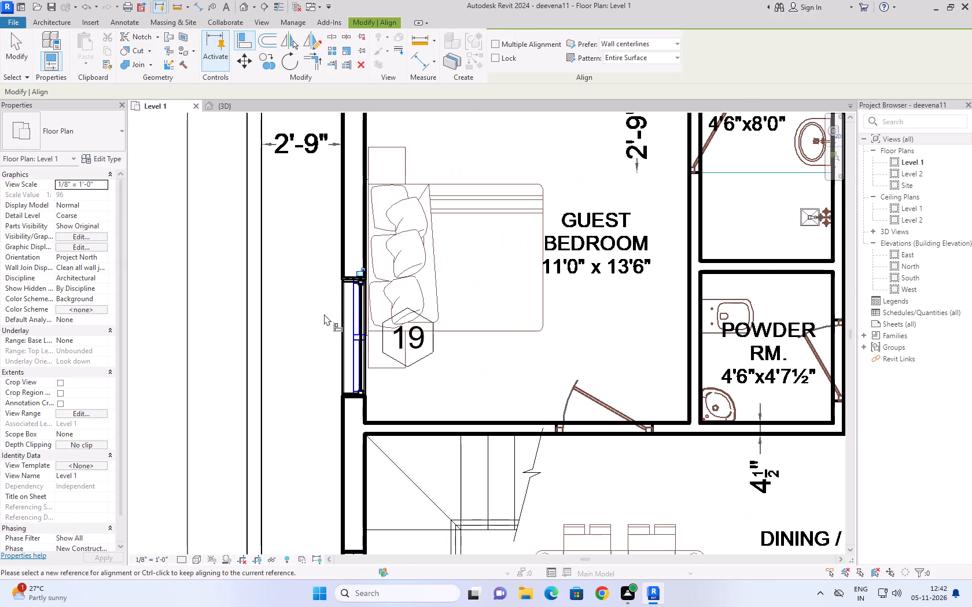
key(grave)
key(grave)
key(grave)
scroll(327, 312, down, 1)
key(Escape)
key(Escape)
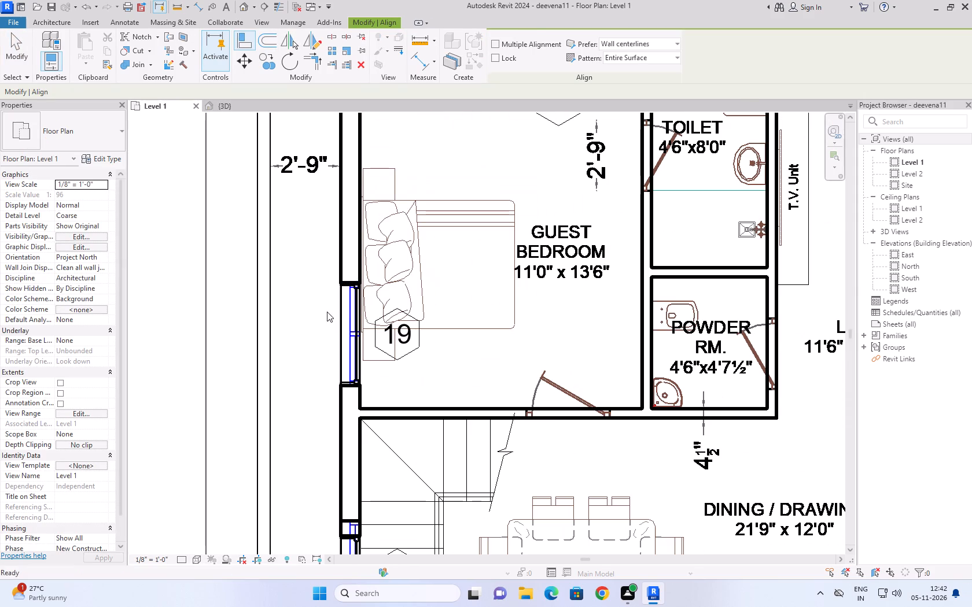
Change the staircase window beside the dining area to the Fixed 4' type.
scroll(327, 312, down, 3)
middle_drag(306, 397, 322, 269)
scroll(322, 398, up, 2)
scroll(322, 398, down, 3)
middle_drag(322, 391, 322, 303)
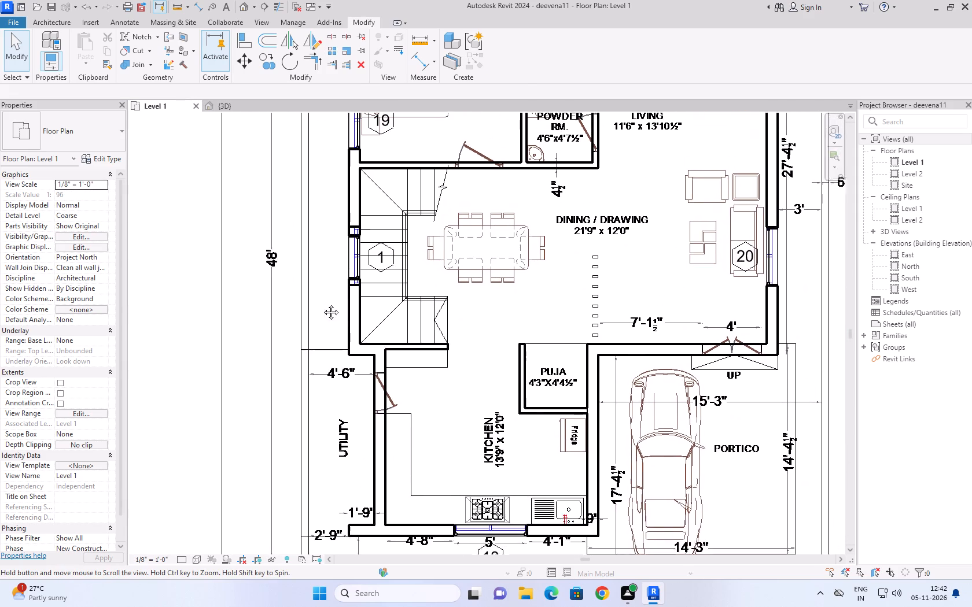
middle_drag(322, 303, 338, 415)
scroll(340, 408, up, 4)
scroll(387, 381, up, 2)
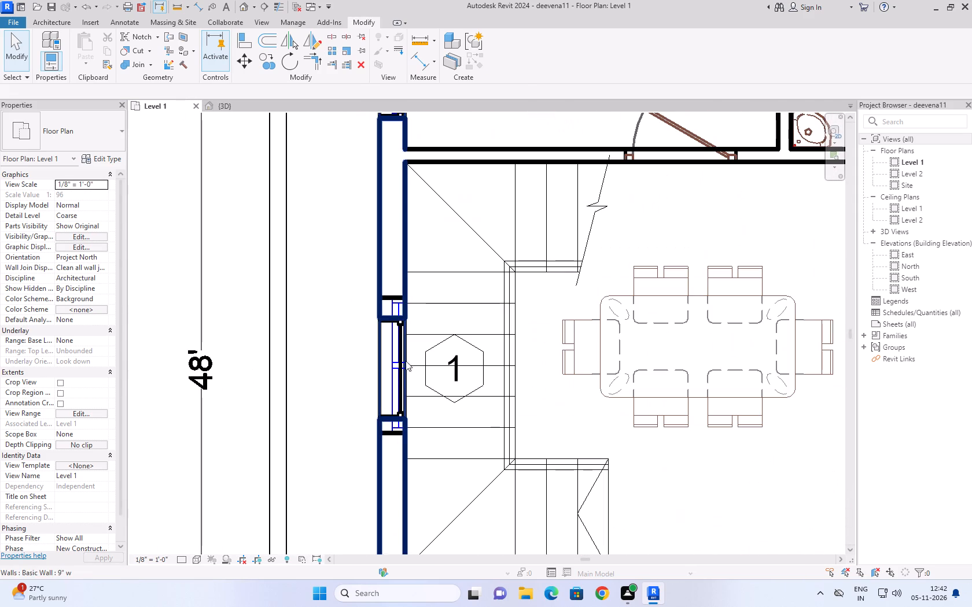
click(408, 353)
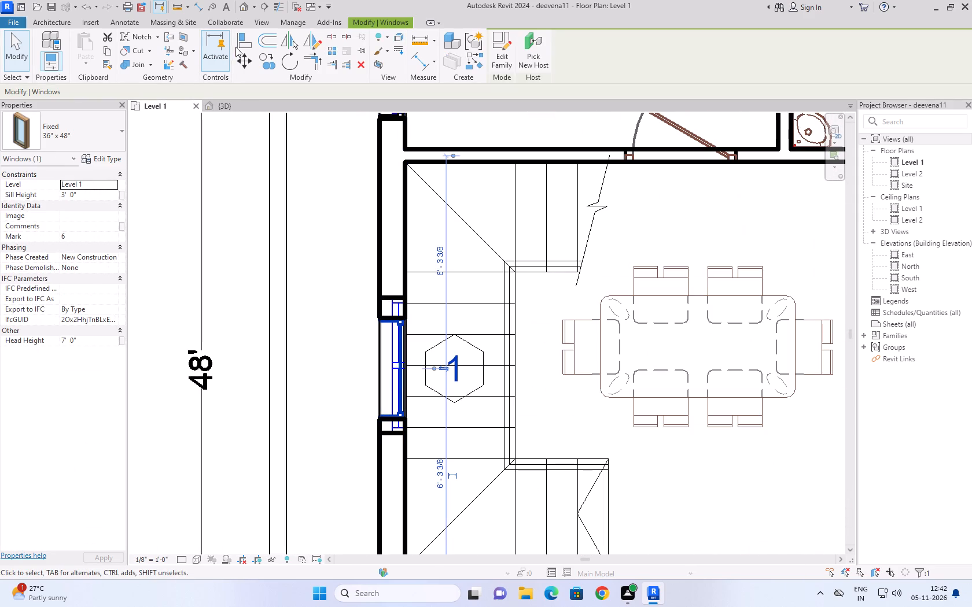
click(110, 162)
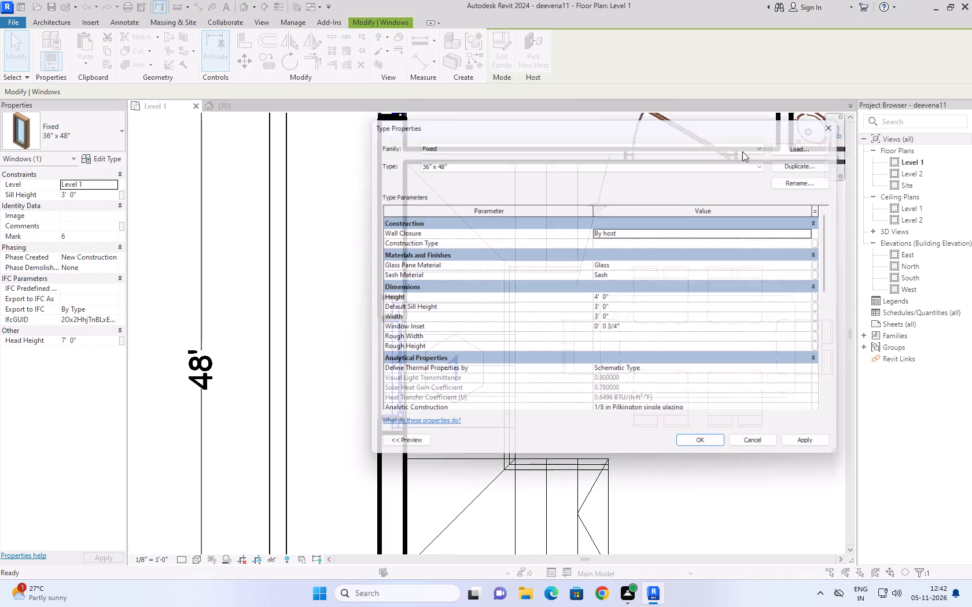
click(444, 156)
click(438, 172)
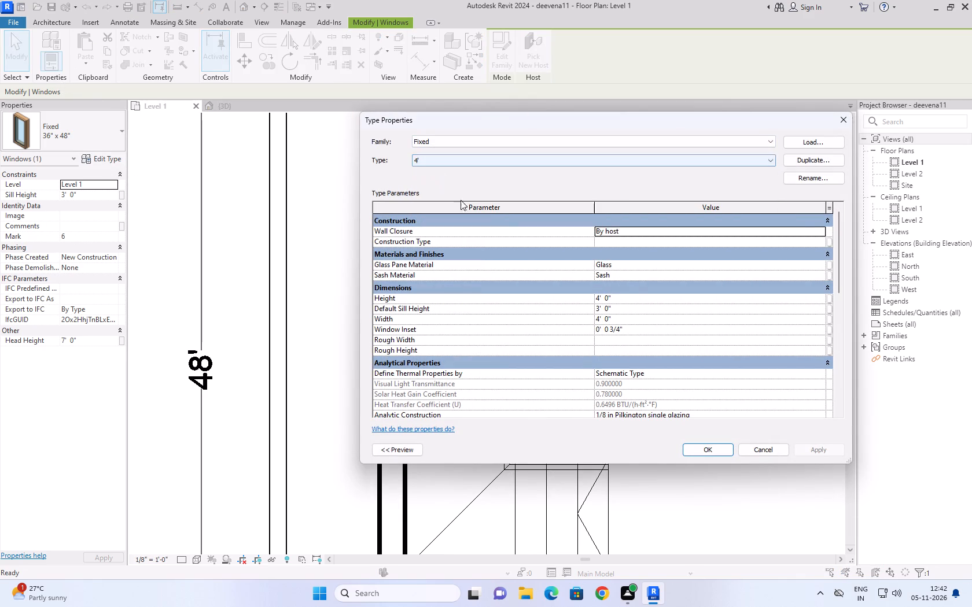
click(713, 451)
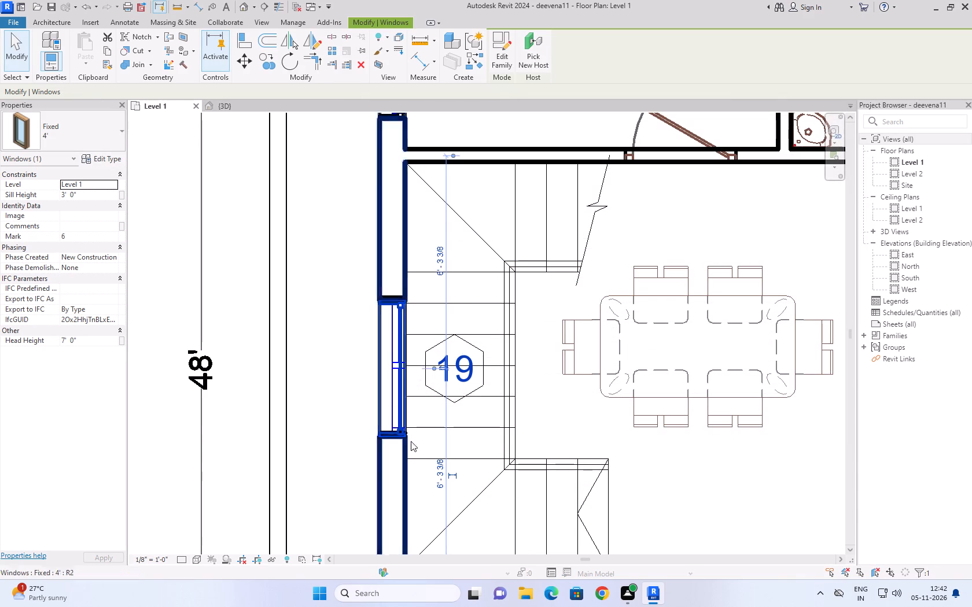
scroll(411, 446, up, 4)
click(291, 176)
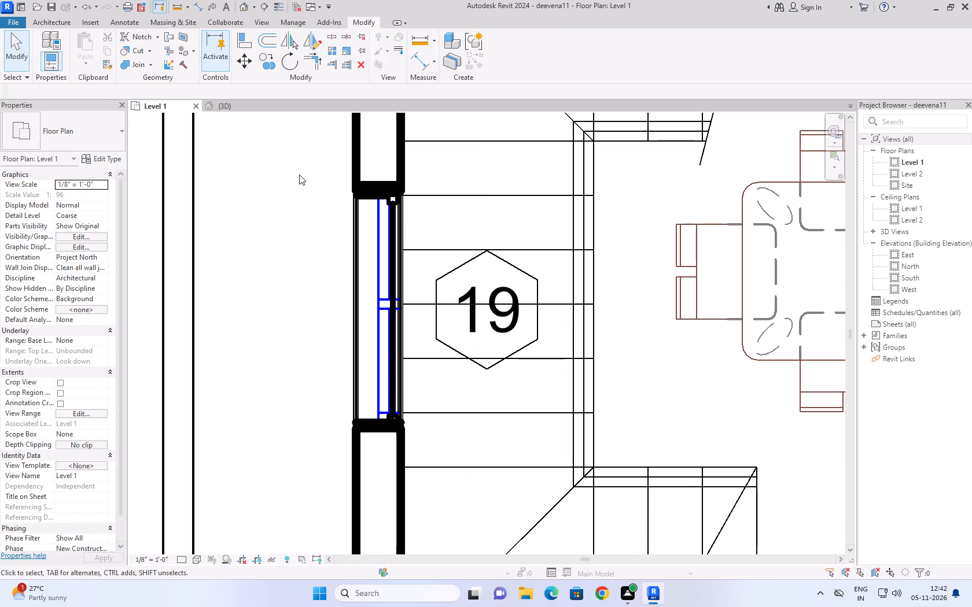
Align the staircase window's upper edge with the upper edge of the imported plan's window opening.
scroll(300, 175, down, 2)
click(344, 232)
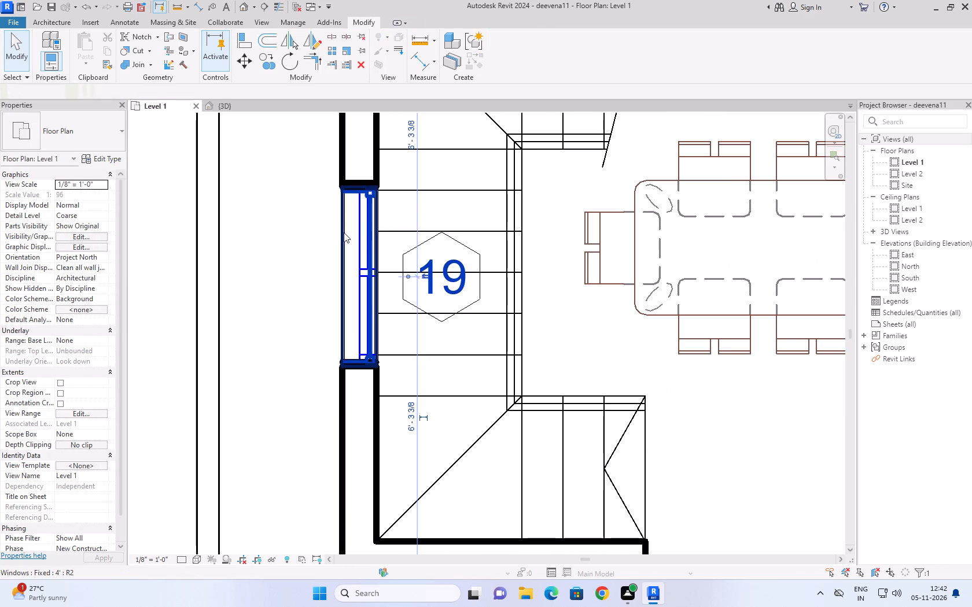
scroll(363, 170, up, 4)
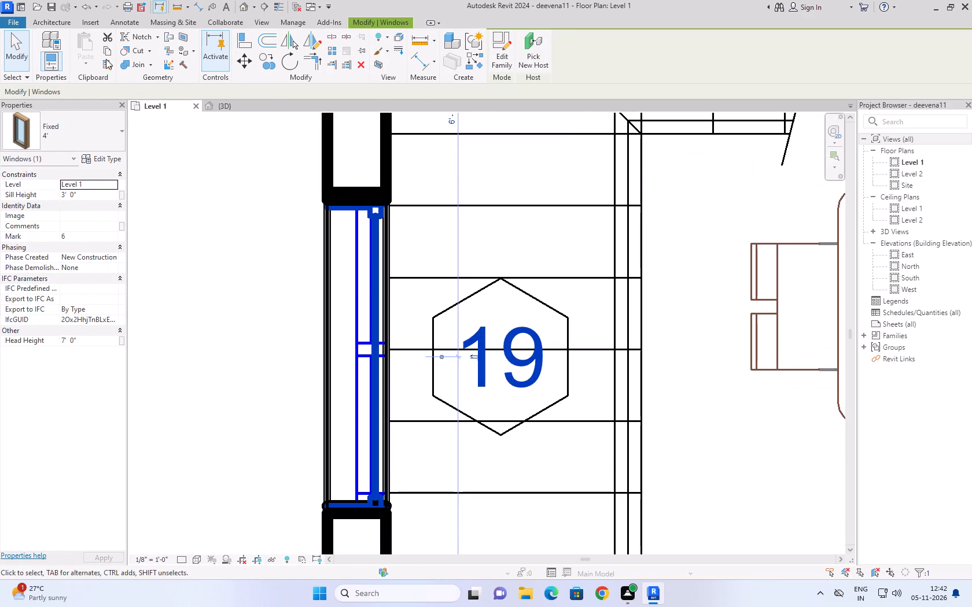
click(248, 41)
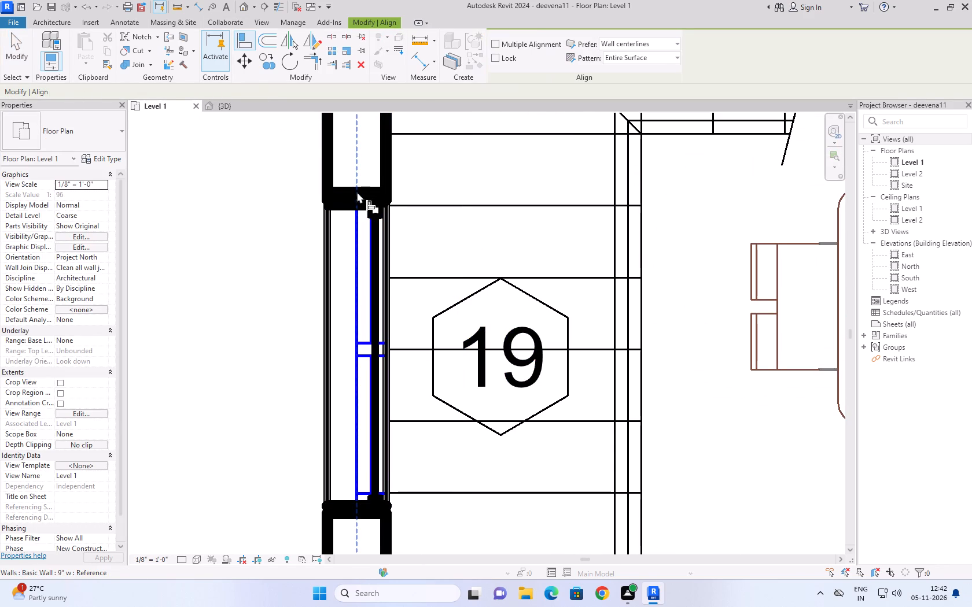
click(373, 191)
click(370, 201)
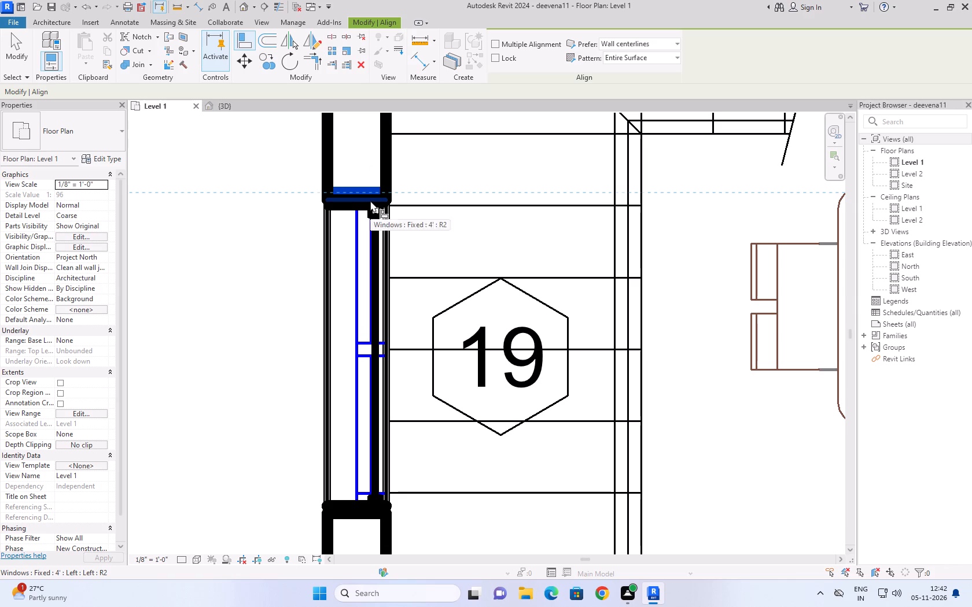
scroll(273, 222, down, 3)
key(Escape)
key(Escape)
key(Escape)
scroll(267, 230, down, 6)
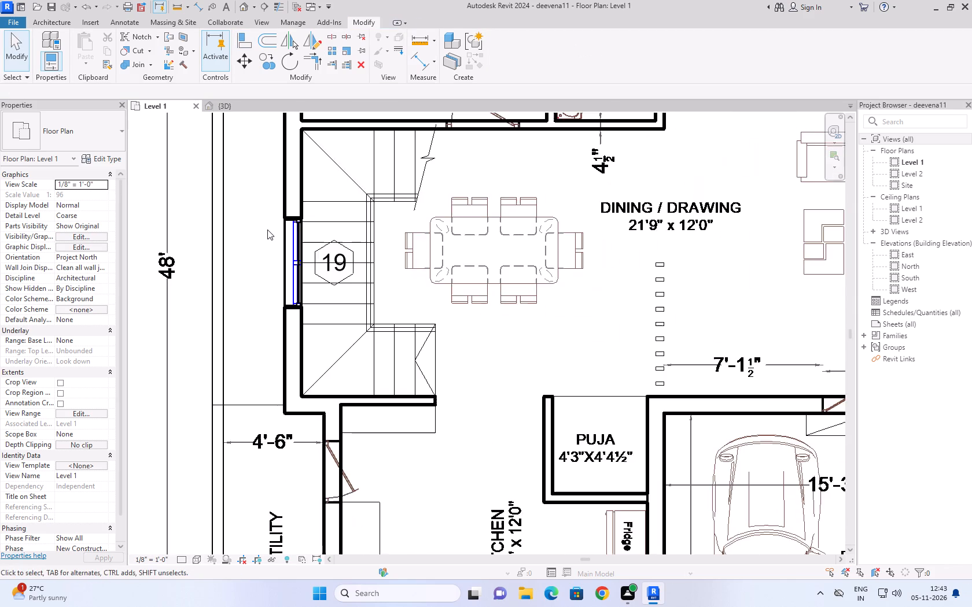
Review the ground floor windows around the kitchen and portico, and the neighbouring floor plans in the imported drawing.
scroll(268, 230, down, 4)
middle_drag(387, 370, 360, 282)
scroll(364, 282, up, 1)
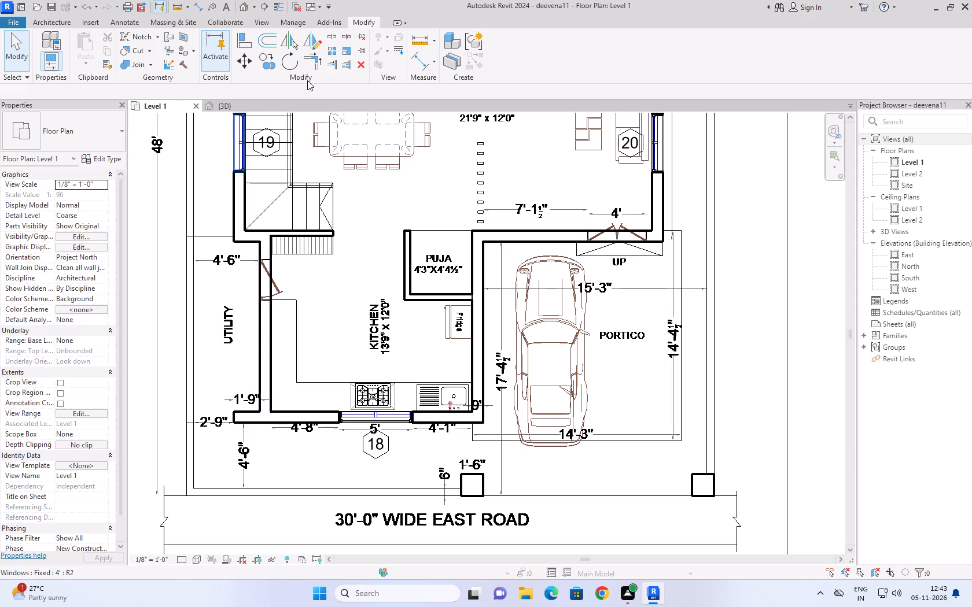
scroll(313, 49, up, 1)
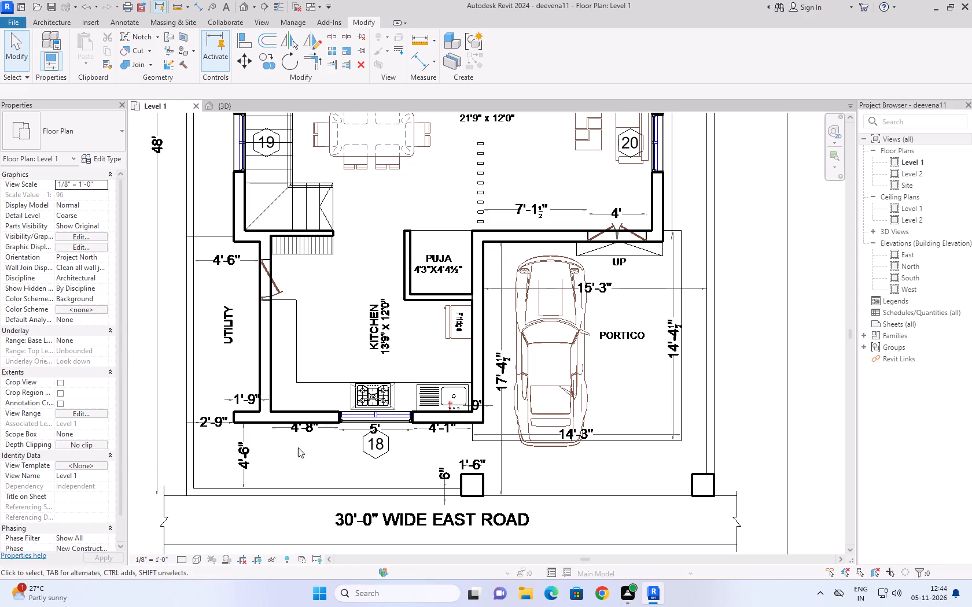
scroll(598, 343, down, 4)
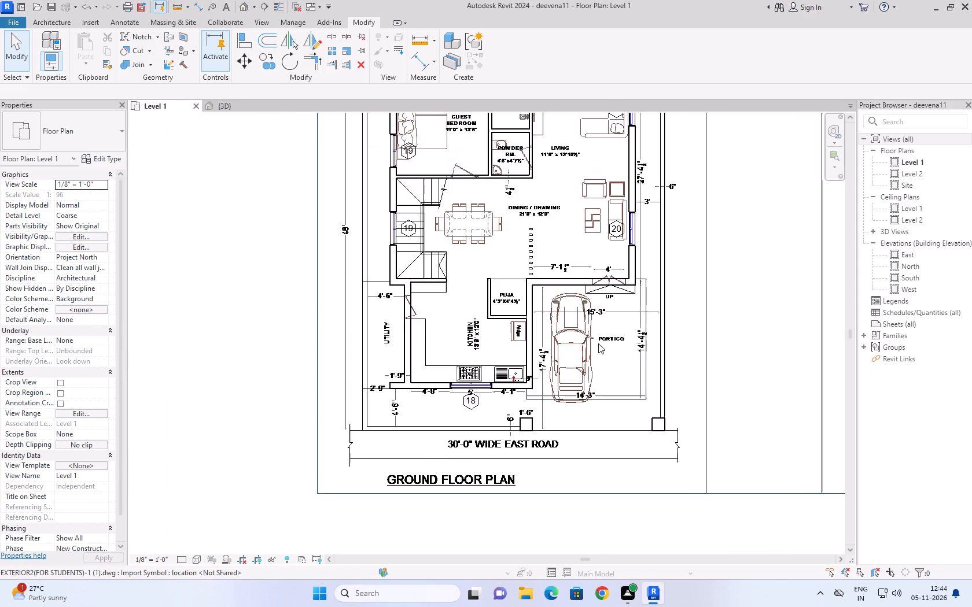
scroll(599, 342, down, 6)
scroll(678, 475, up, 1)
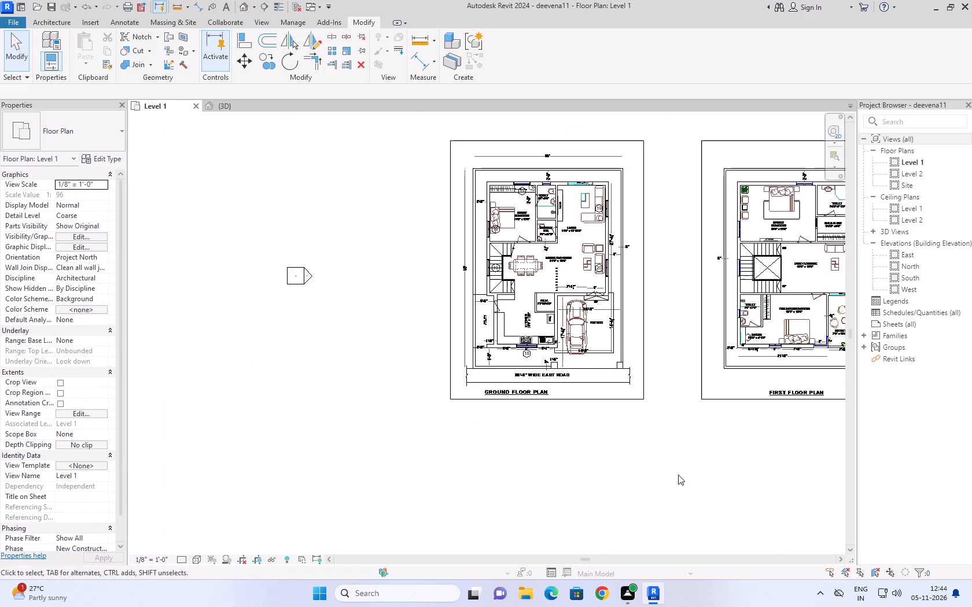
middle_drag(678, 475, 476, 450)
click(473, 451)
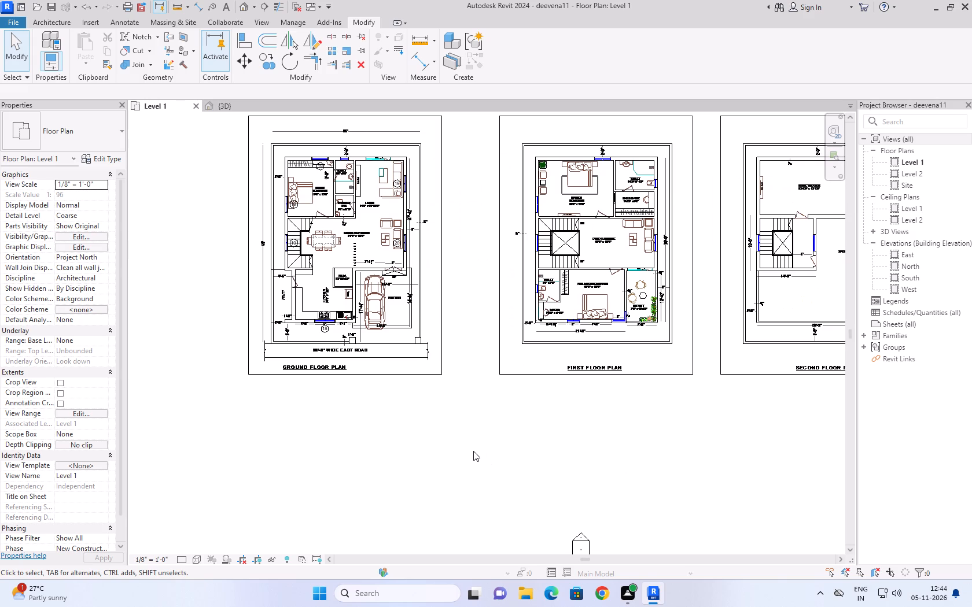
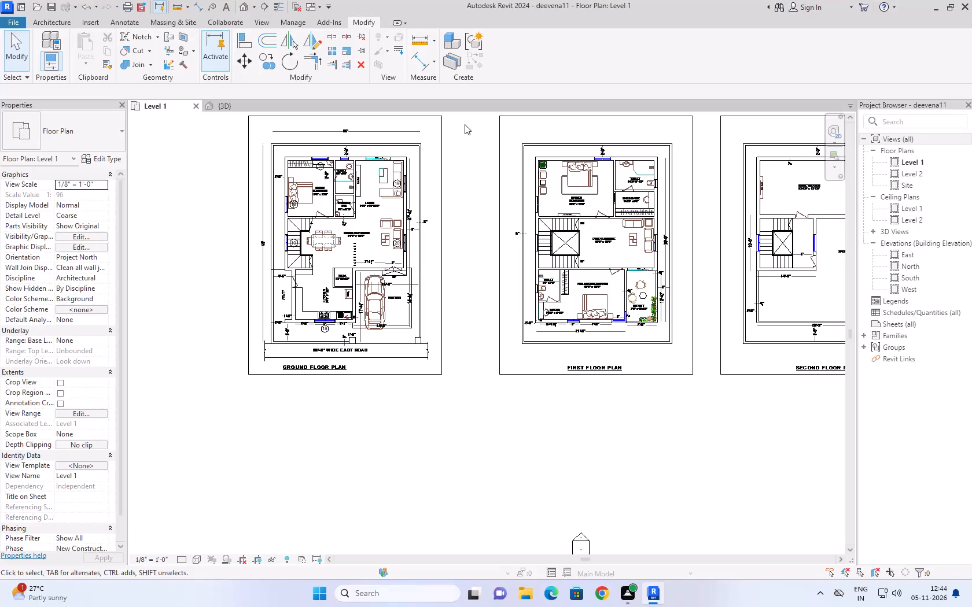
Start a chain of 4.5" w walls in the blank area below the imported plans with a vertical wall 40' long.
scroll(461, 403, down, 1)
scroll(510, 421, down, 2)
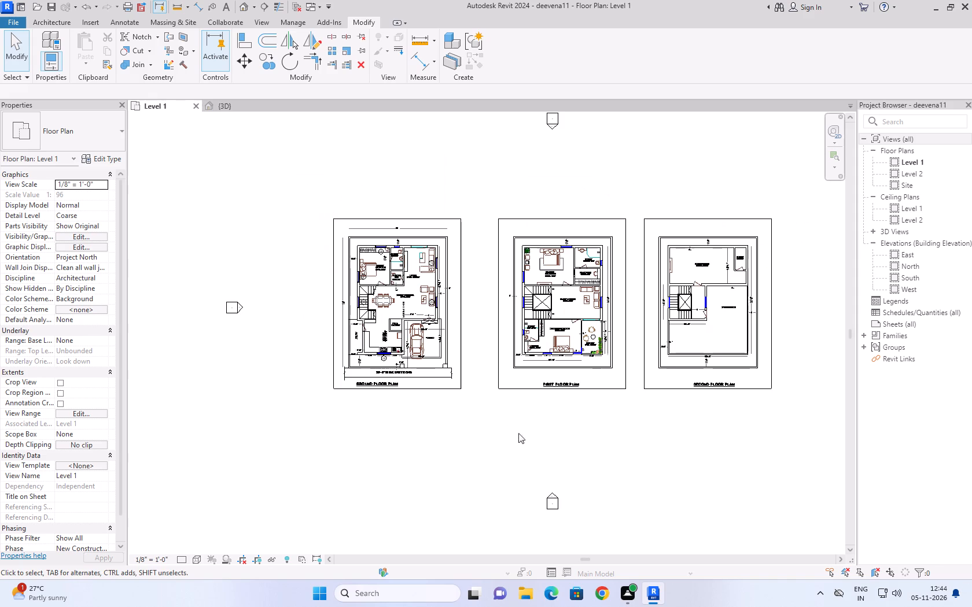
middle_drag(581, 451, 395, 424)
scroll(576, 451, down, 1)
scroll(395, 424, up, 1)
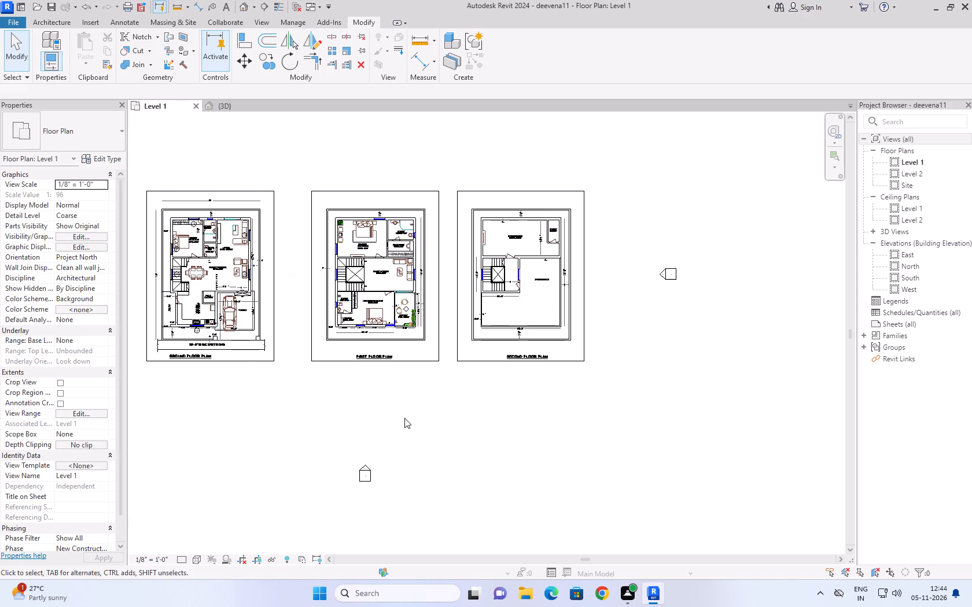
click(49, 19)
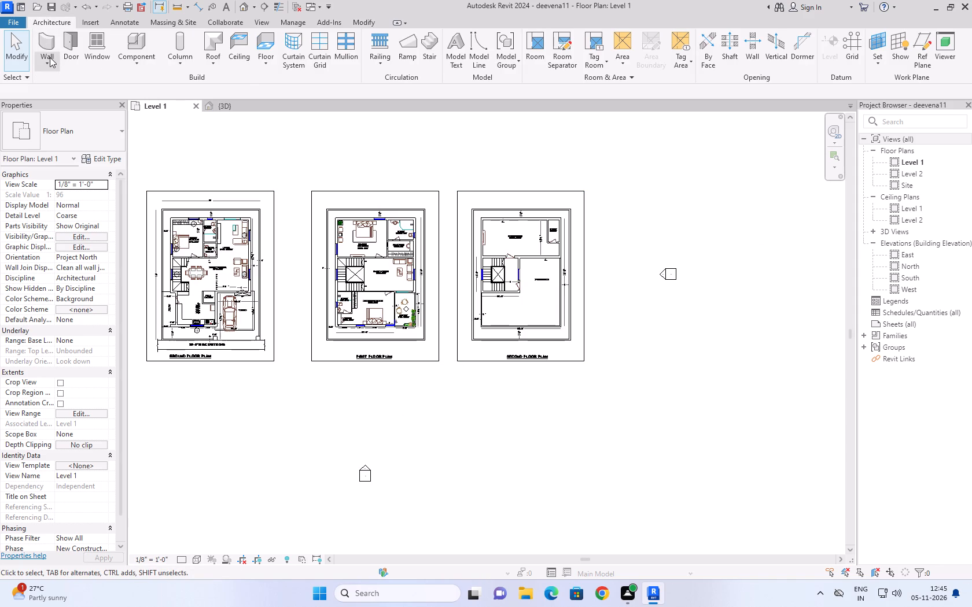
click(50, 57)
click(60, 82)
scroll(470, 467, down, 1)
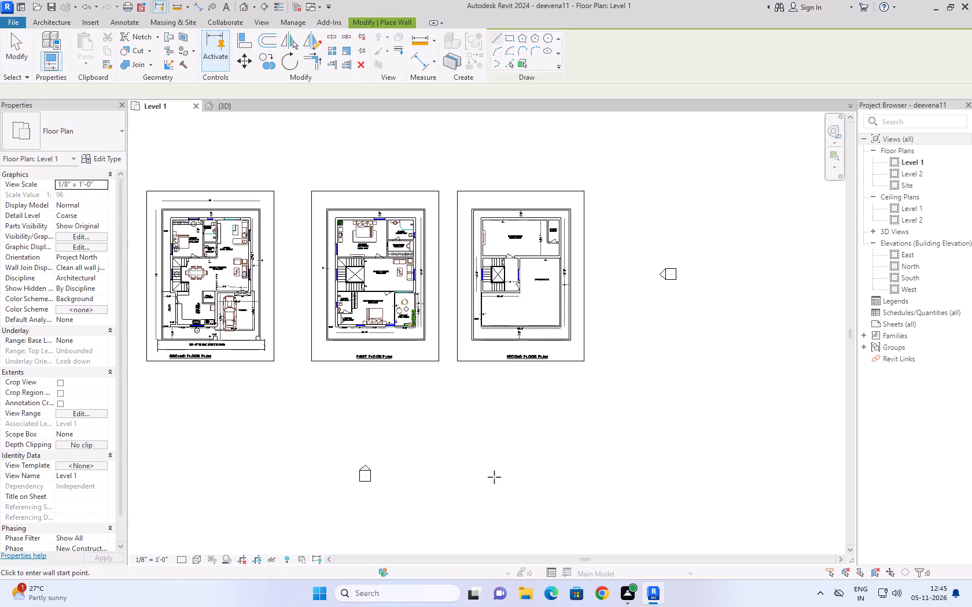
middle_drag(503, 467, 463, 421)
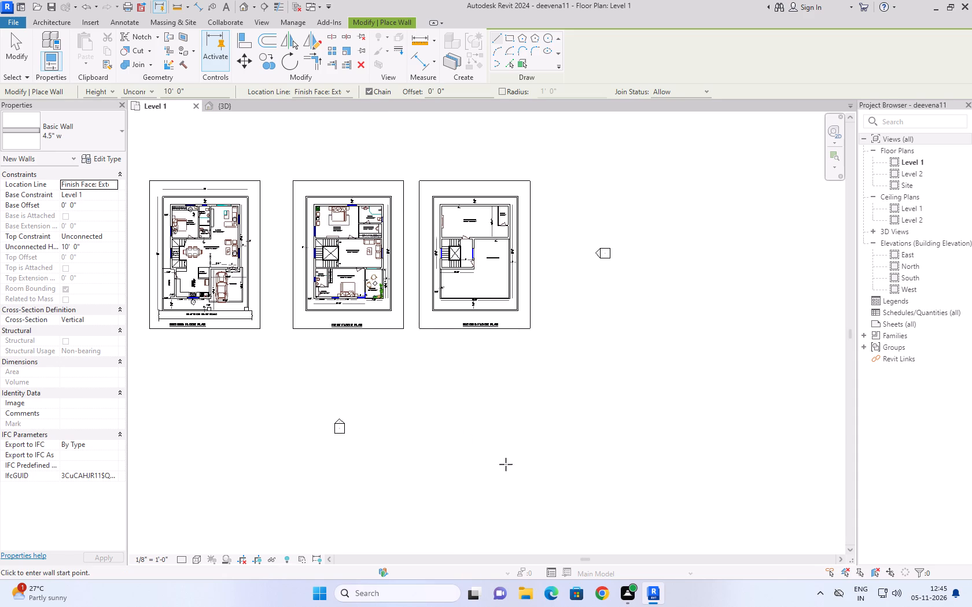
click(513, 471)
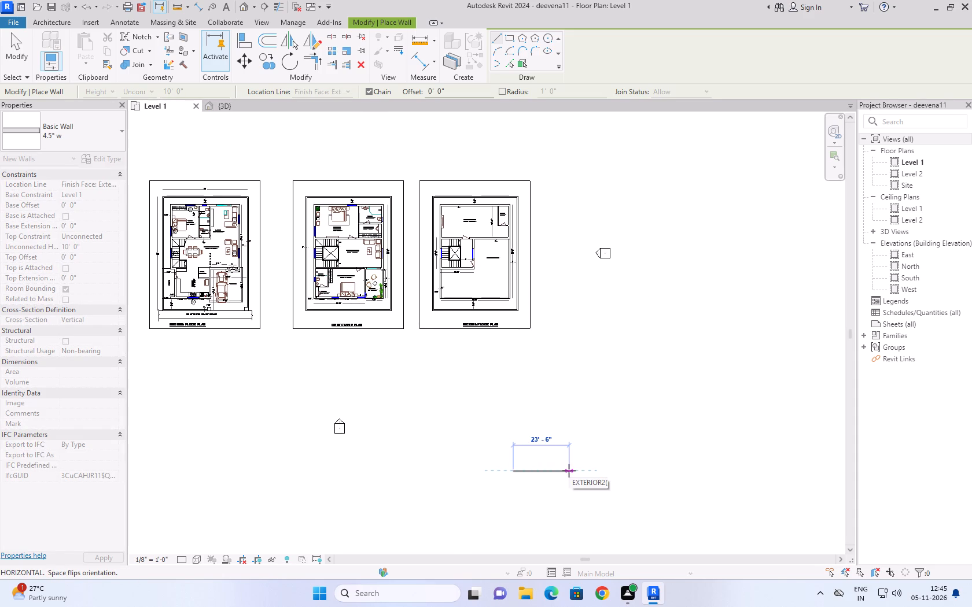
scroll(575, 470, down, 2)
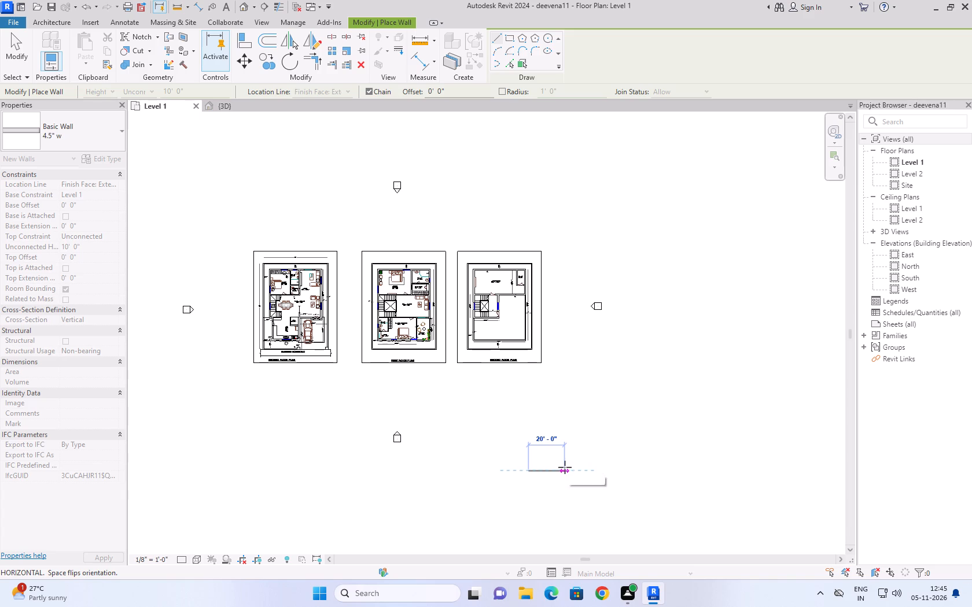
middle_drag(539, 507, 539, 504)
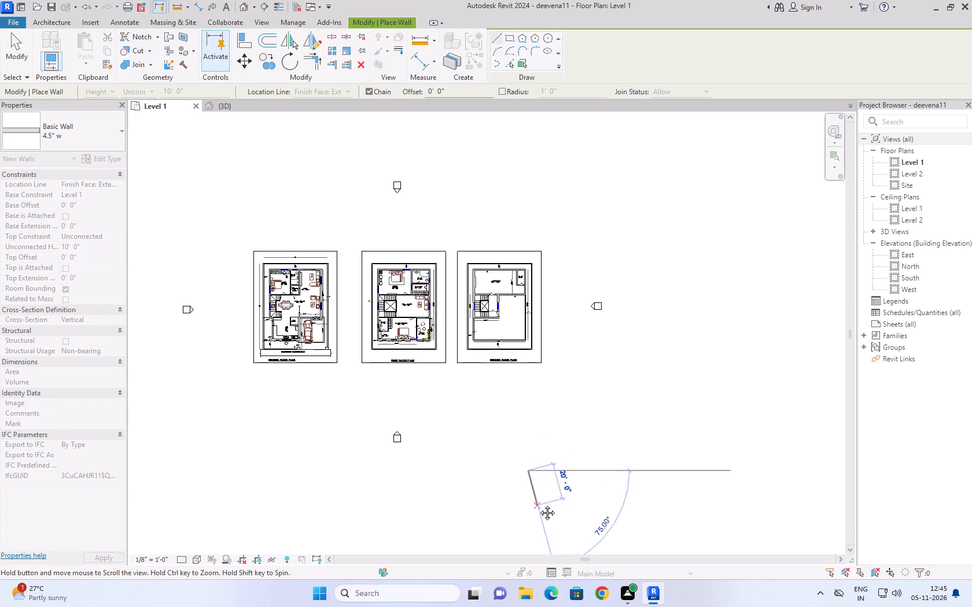
middle_drag(539, 504, 569, 386)
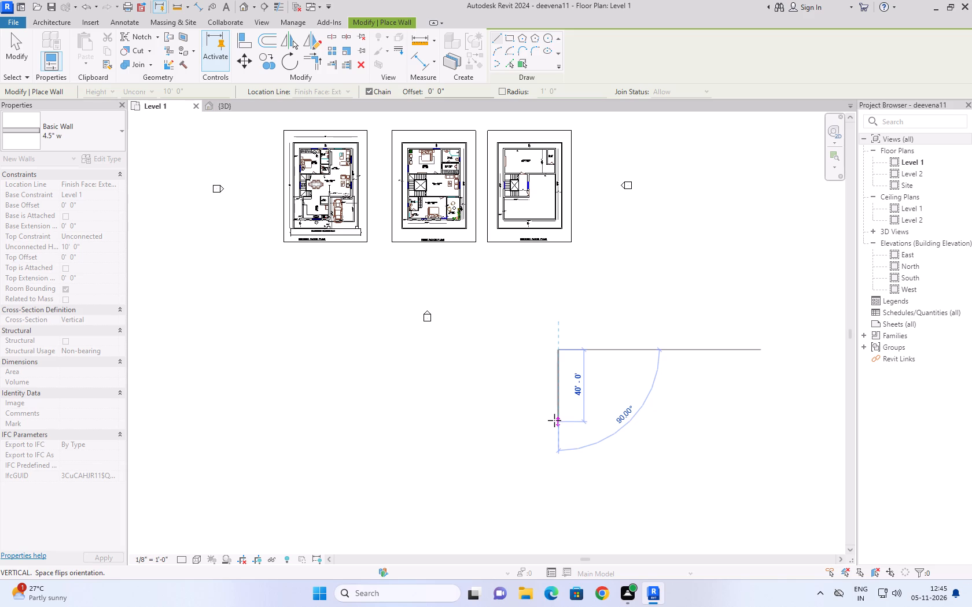
click(554, 421)
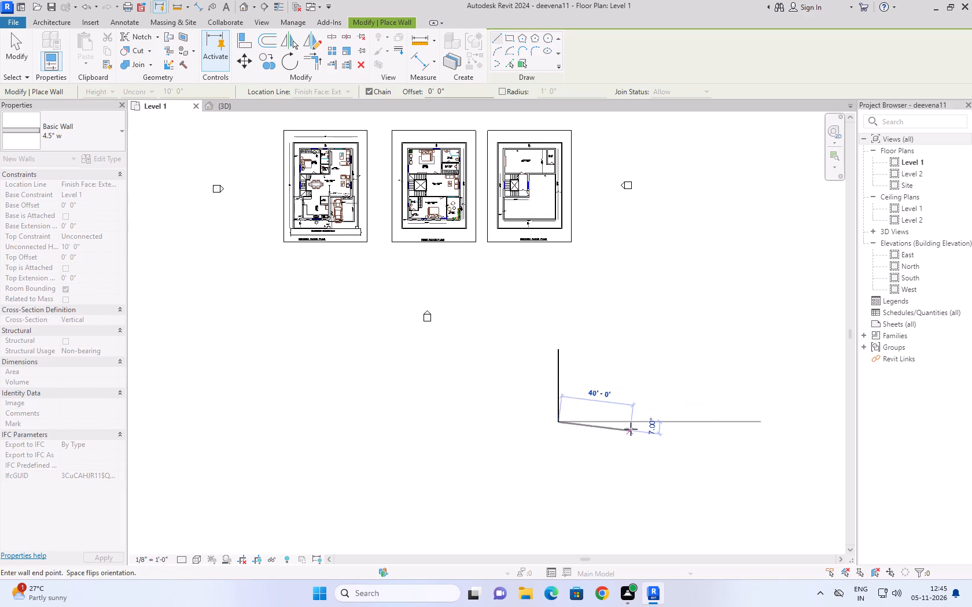
Continue the wall chain from the vertical wall's lower end with segments about 30' right, 20' up, 30' right and 20' down.
middle_drag(632, 403, 576, 375)
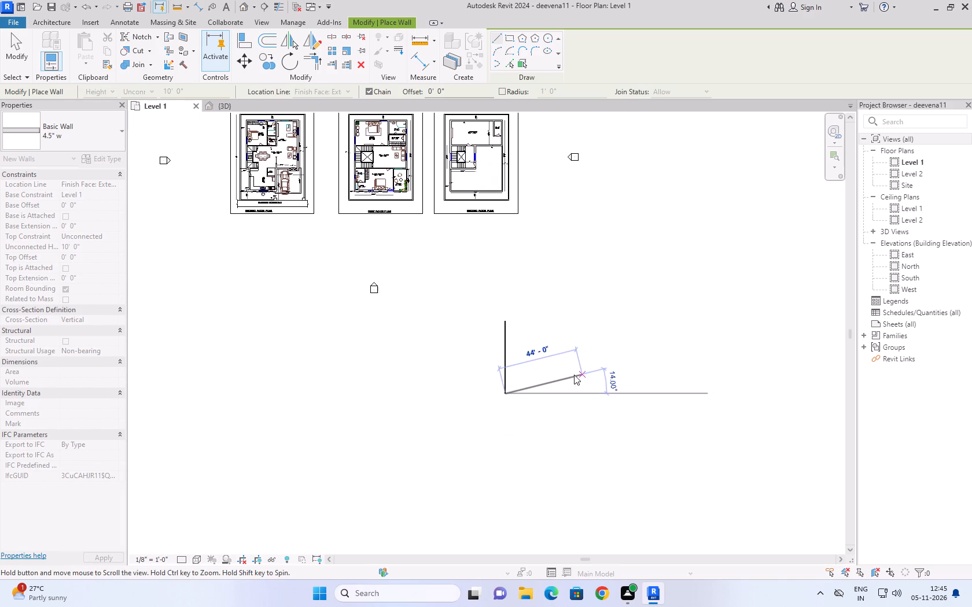
scroll(573, 375, up, 3)
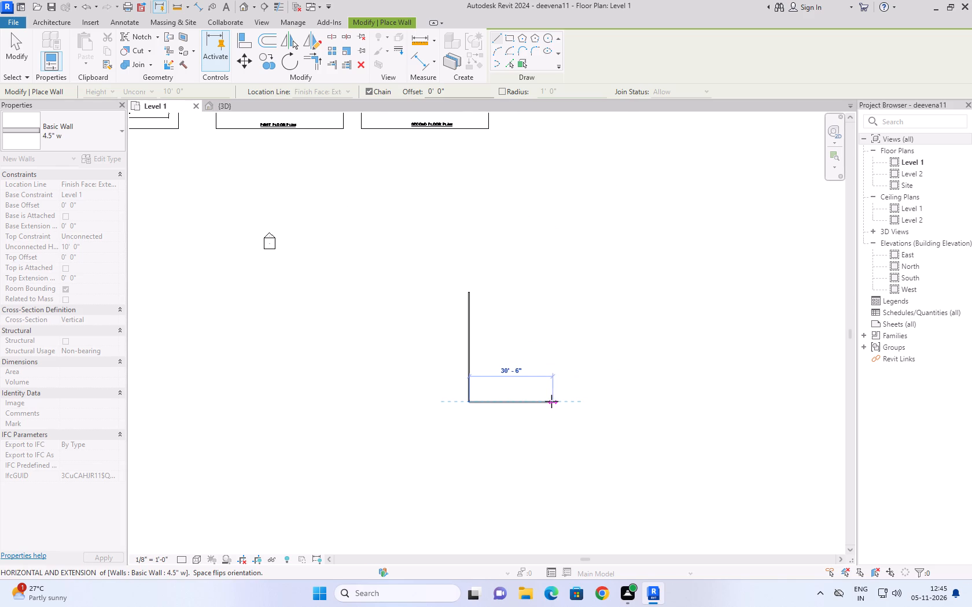
click(551, 401)
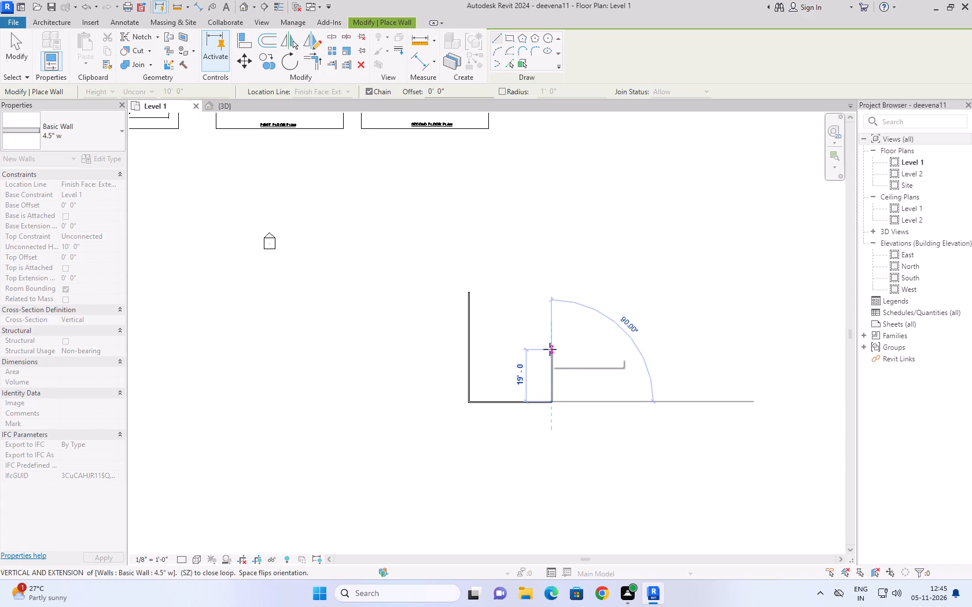
click(550, 347)
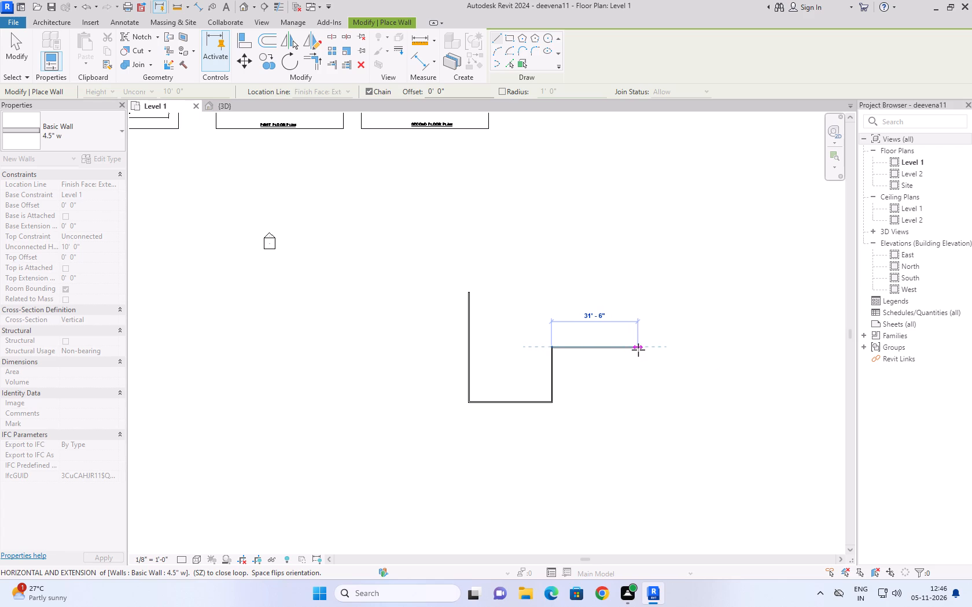
click(634, 350)
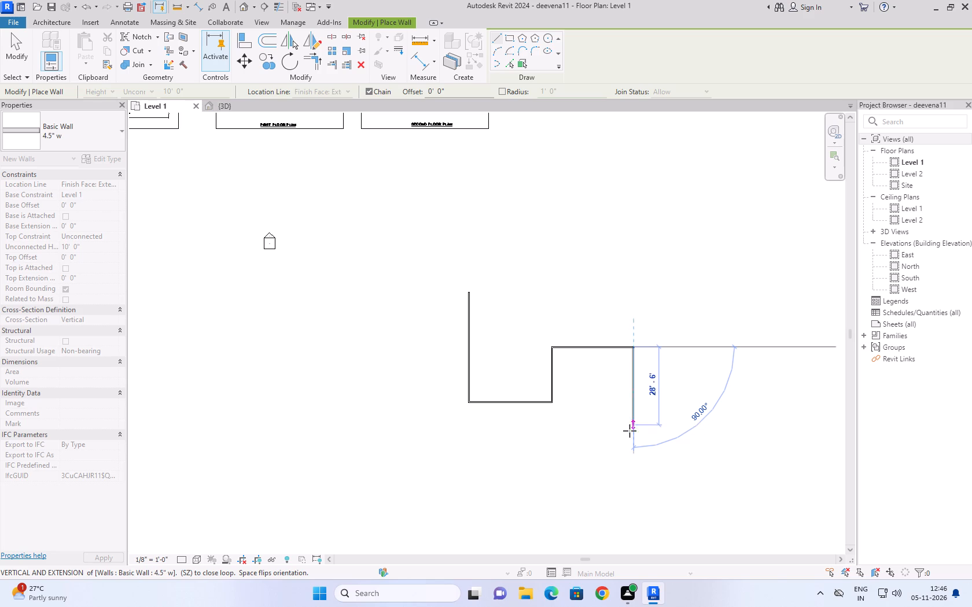
middle_drag(627, 436, 612, 366)
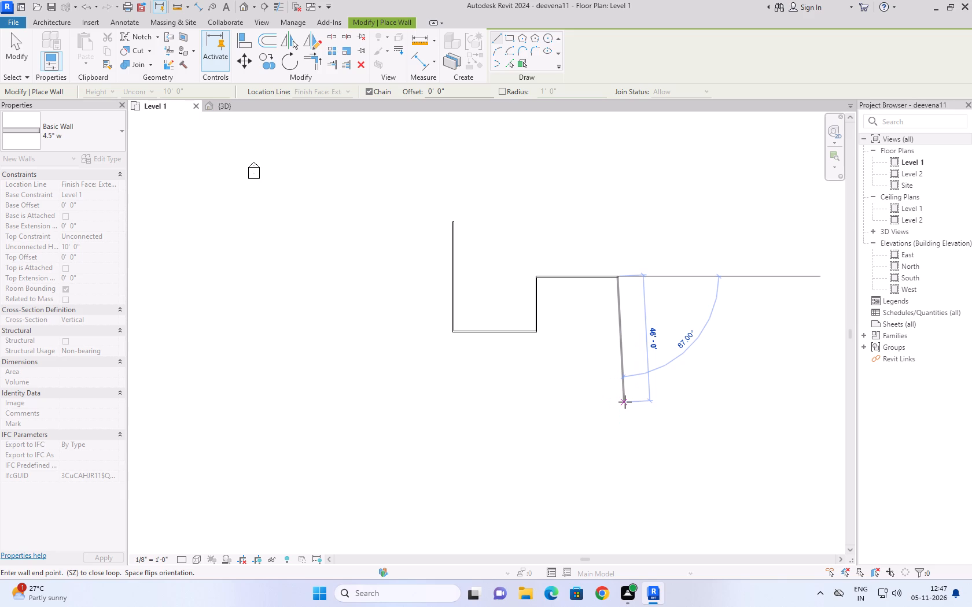
click(617, 330)
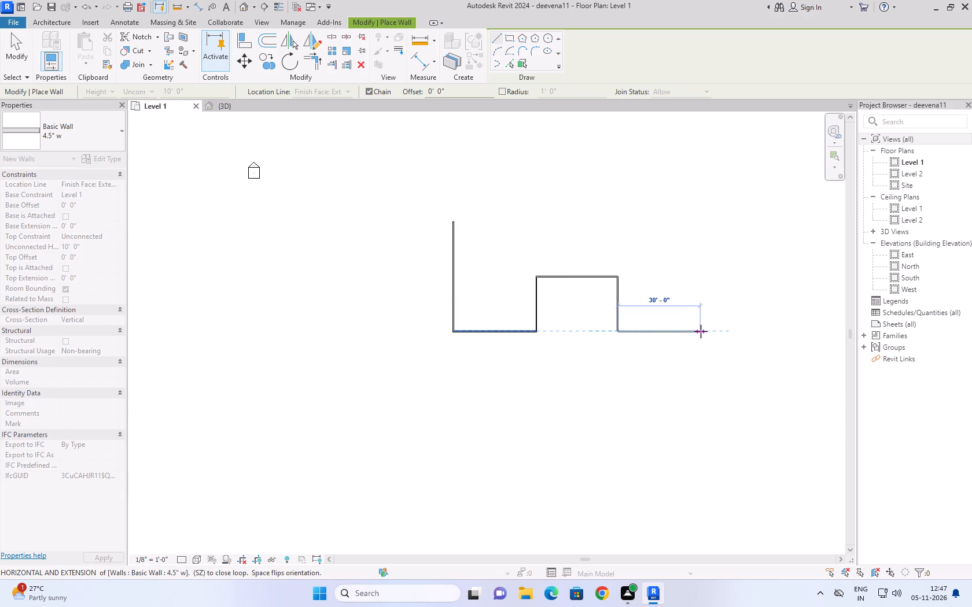
Close the wall outline with segments about 30' right, 50' down, 100' left, 90' up and 10' right to the chain's starting point.
click(701, 331)
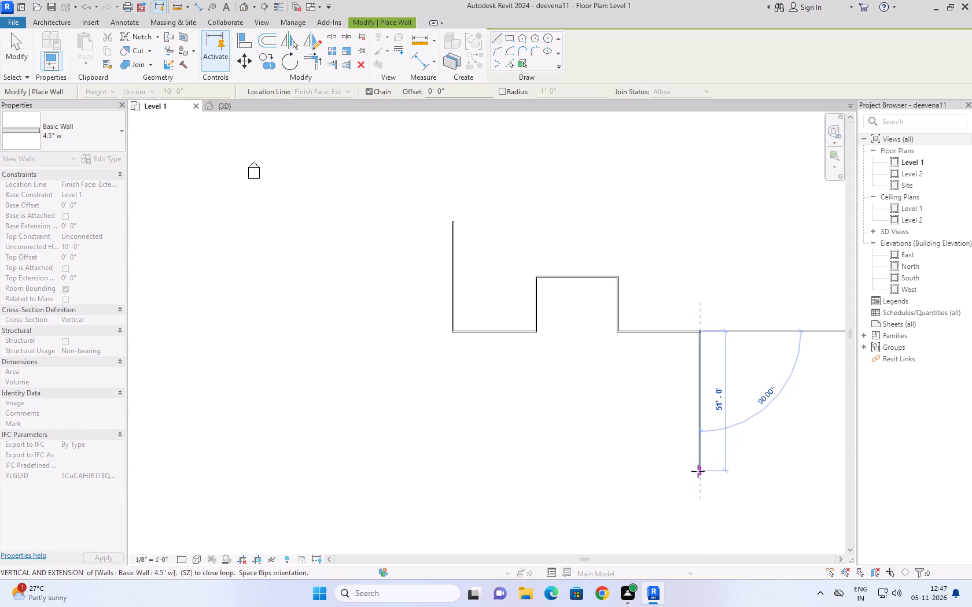
click(697, 468)
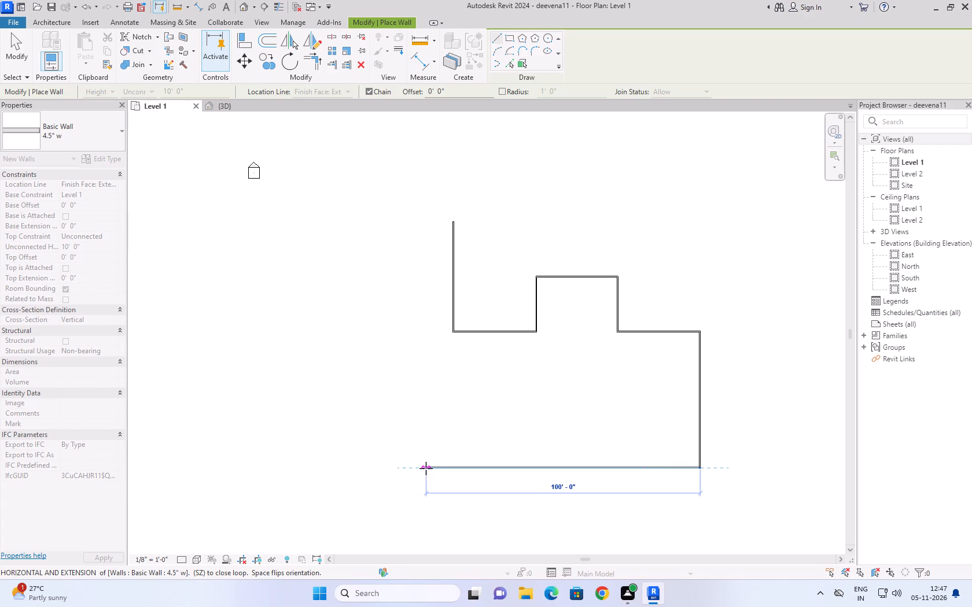
click(426, 469)
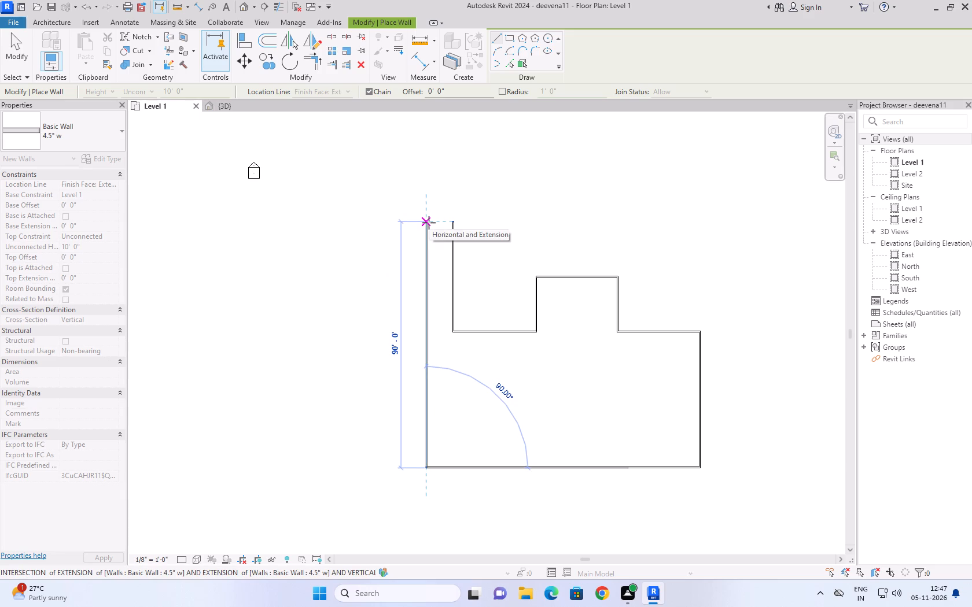
click(429, 223)
click(456, 220)
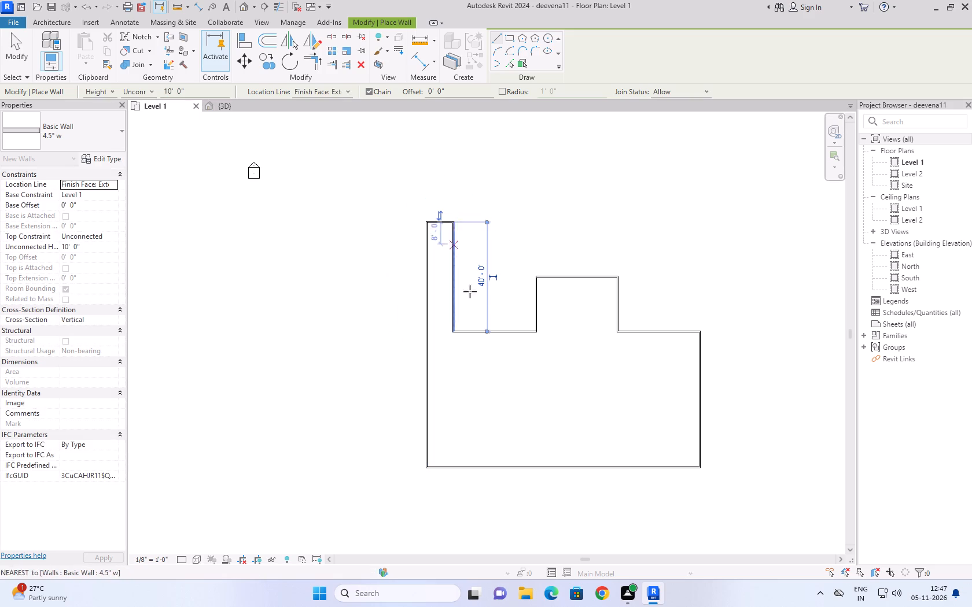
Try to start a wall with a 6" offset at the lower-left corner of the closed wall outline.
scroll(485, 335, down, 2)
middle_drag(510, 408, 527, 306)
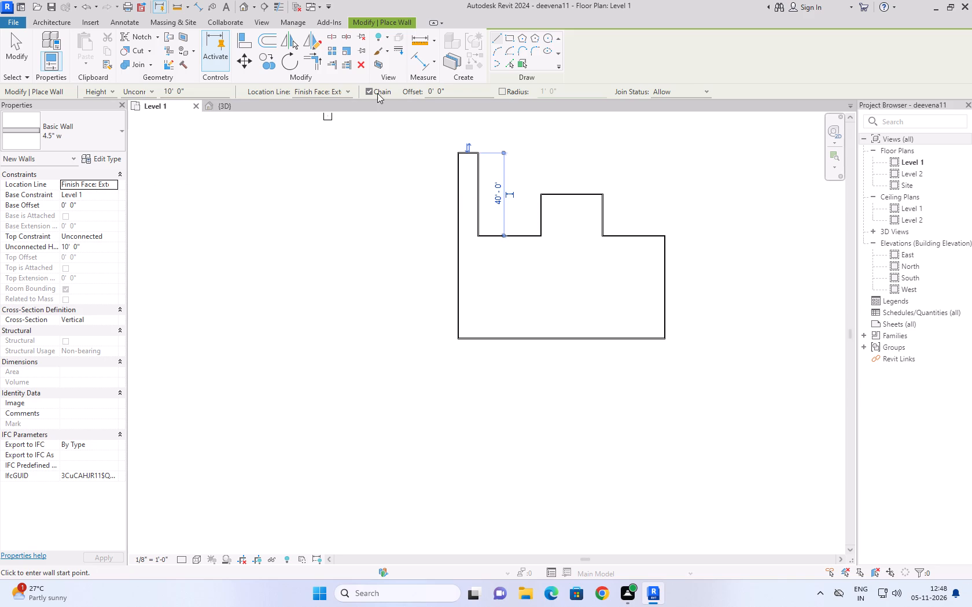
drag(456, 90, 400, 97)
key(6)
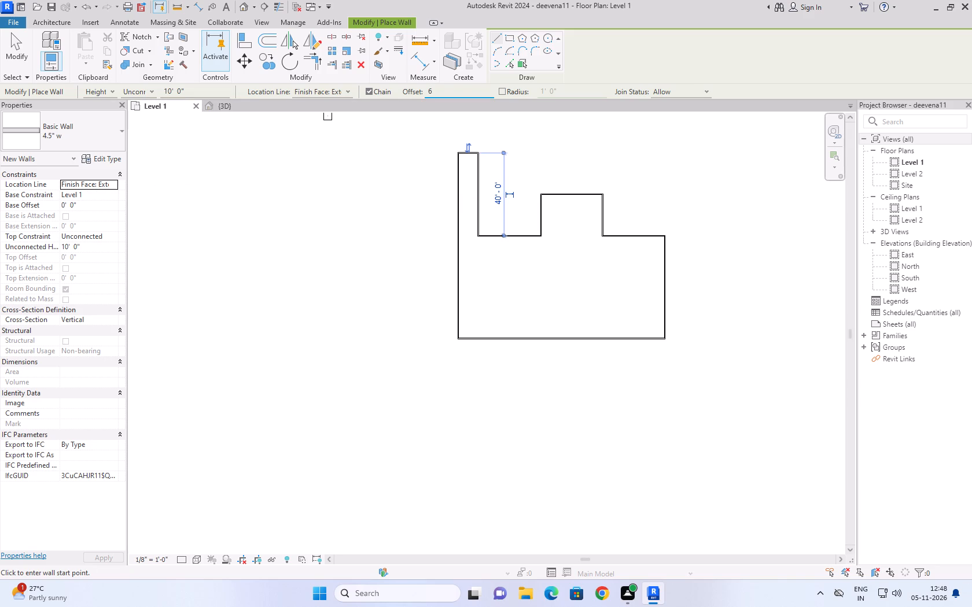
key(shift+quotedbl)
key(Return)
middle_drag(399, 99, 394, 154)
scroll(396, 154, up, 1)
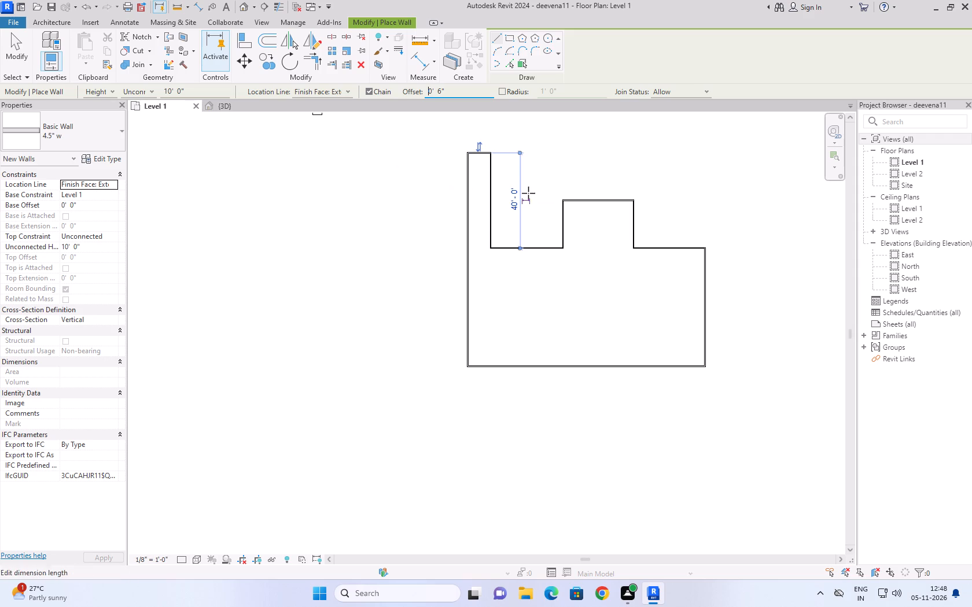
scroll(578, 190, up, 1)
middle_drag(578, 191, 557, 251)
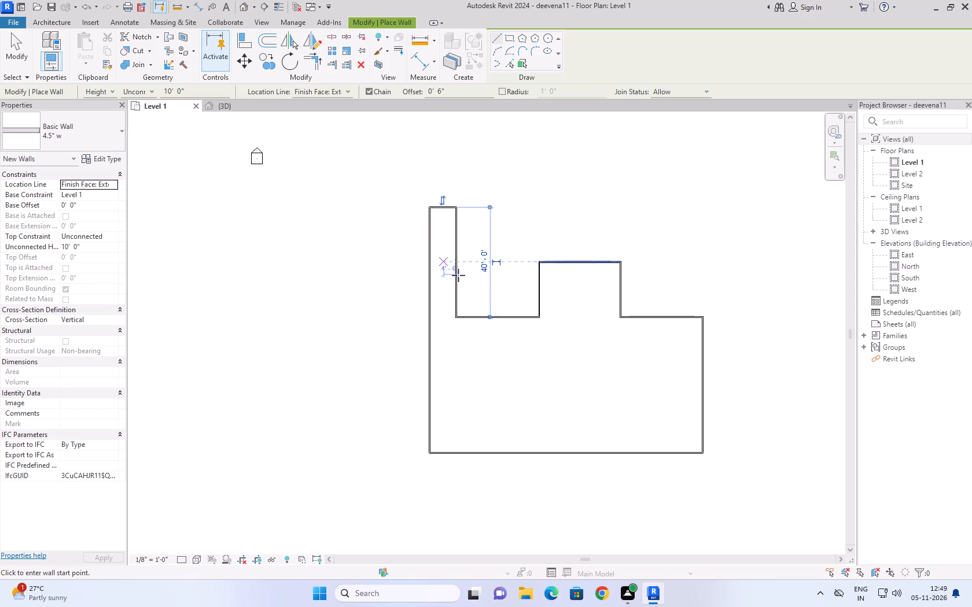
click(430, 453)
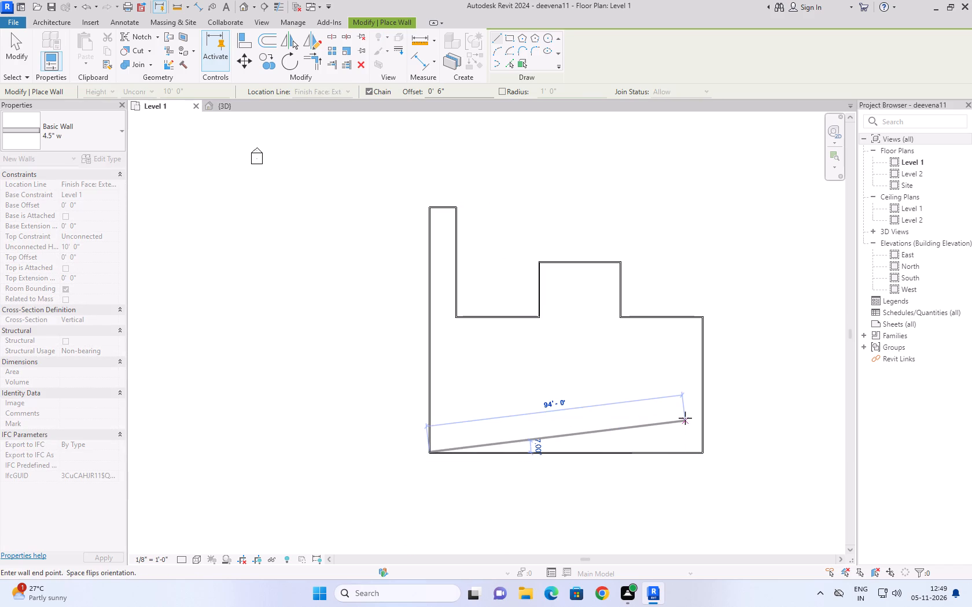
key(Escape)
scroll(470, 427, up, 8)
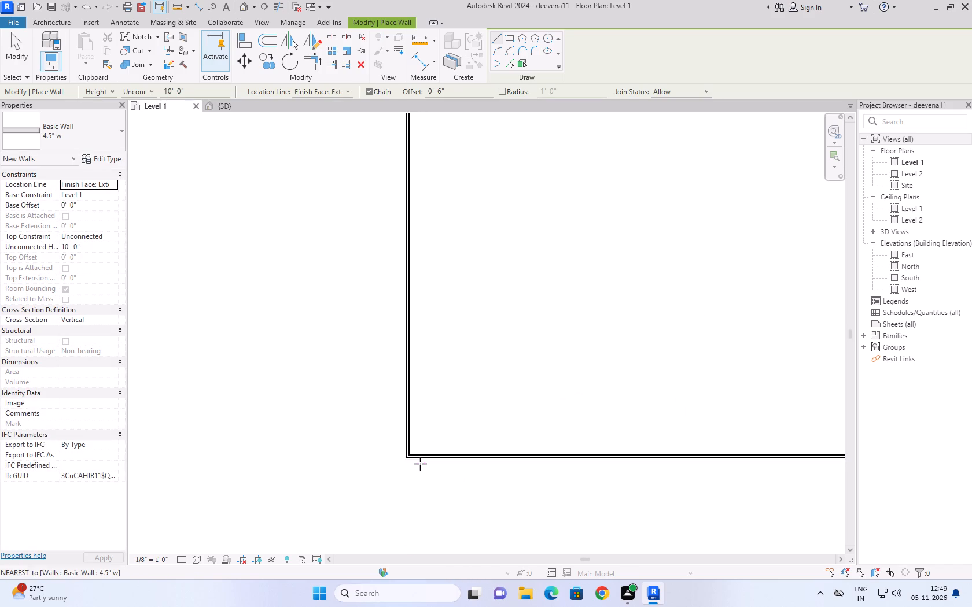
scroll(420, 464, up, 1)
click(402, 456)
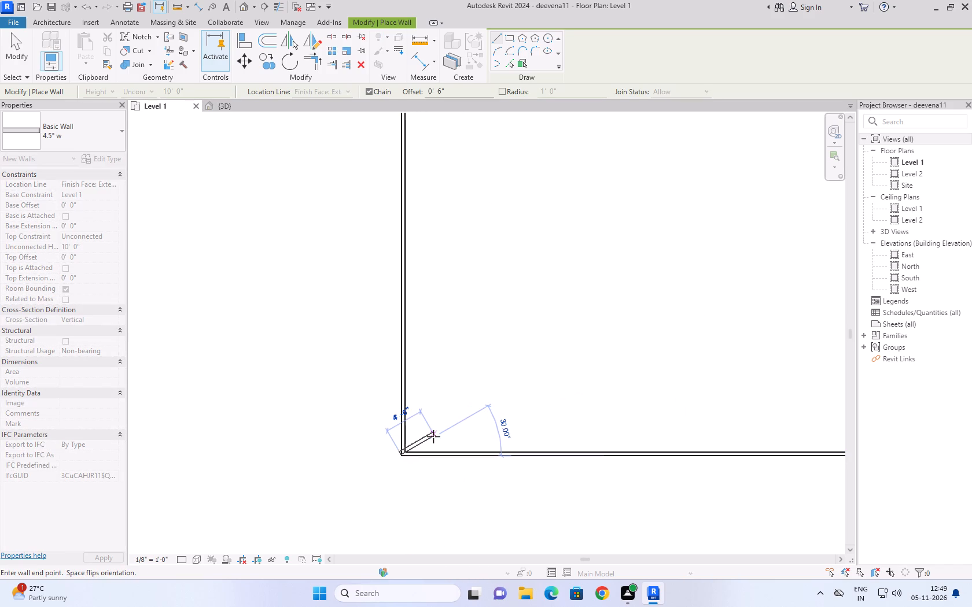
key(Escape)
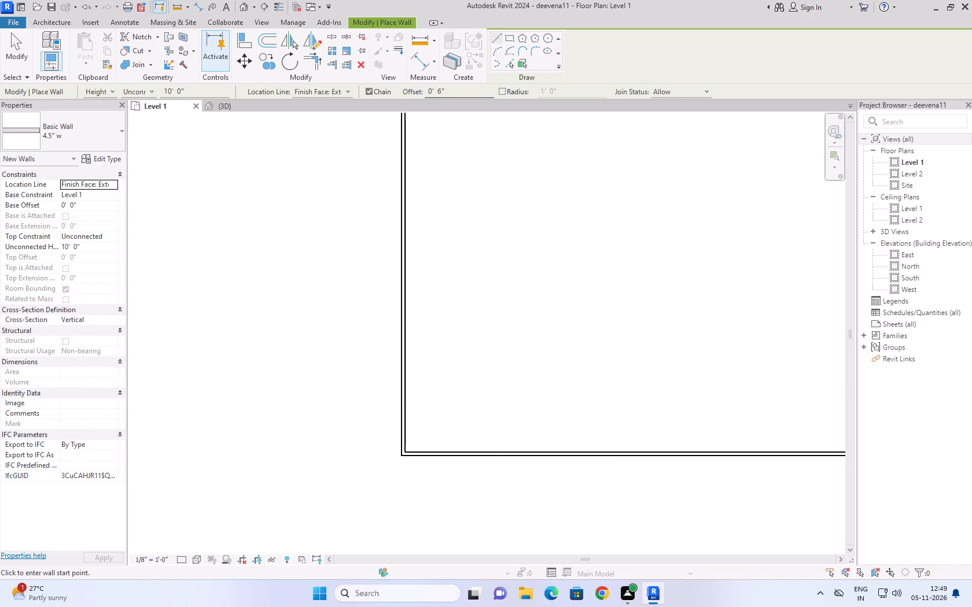
Set the offset for new walls to 1'.
drag(454, 92, 410, 92)
key(1)
key(apostrophe)
key(Return)
click(580, 240)
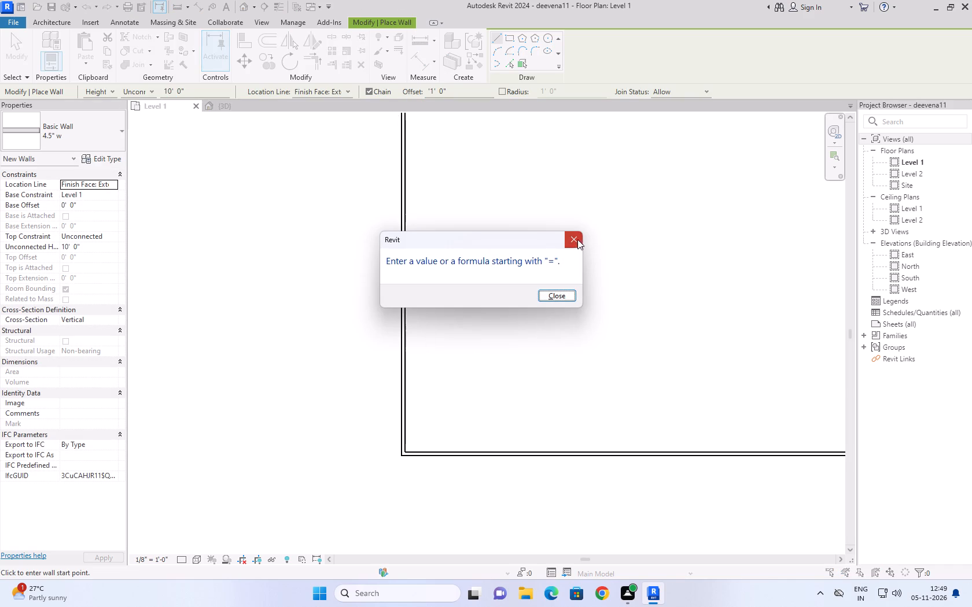
drag(453, 93, 397, 93)
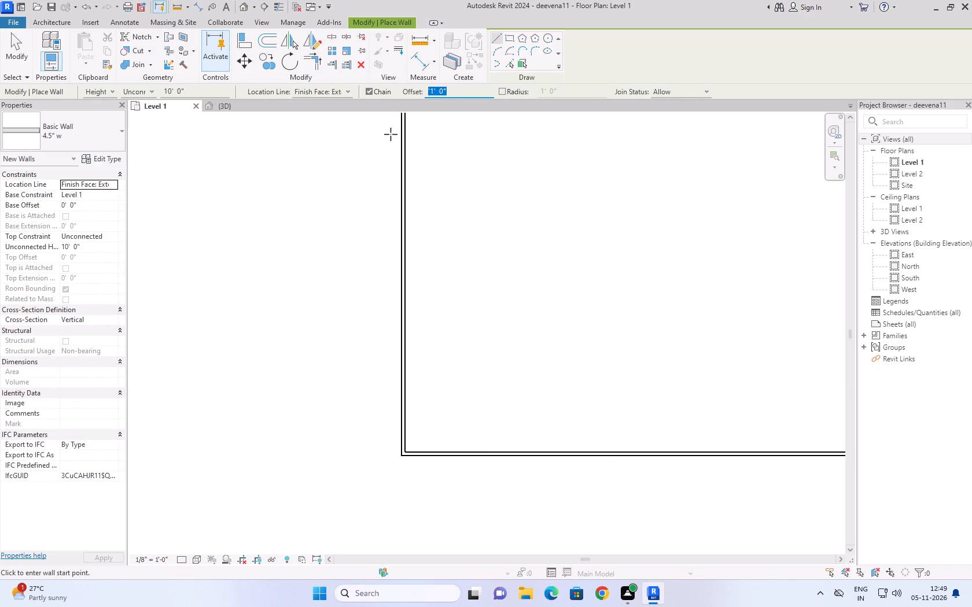
key(1)
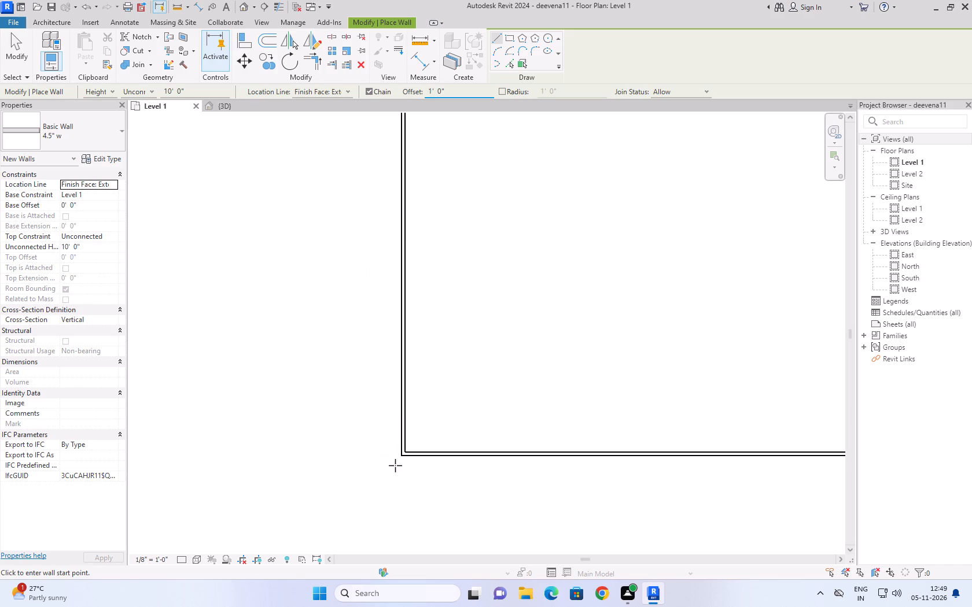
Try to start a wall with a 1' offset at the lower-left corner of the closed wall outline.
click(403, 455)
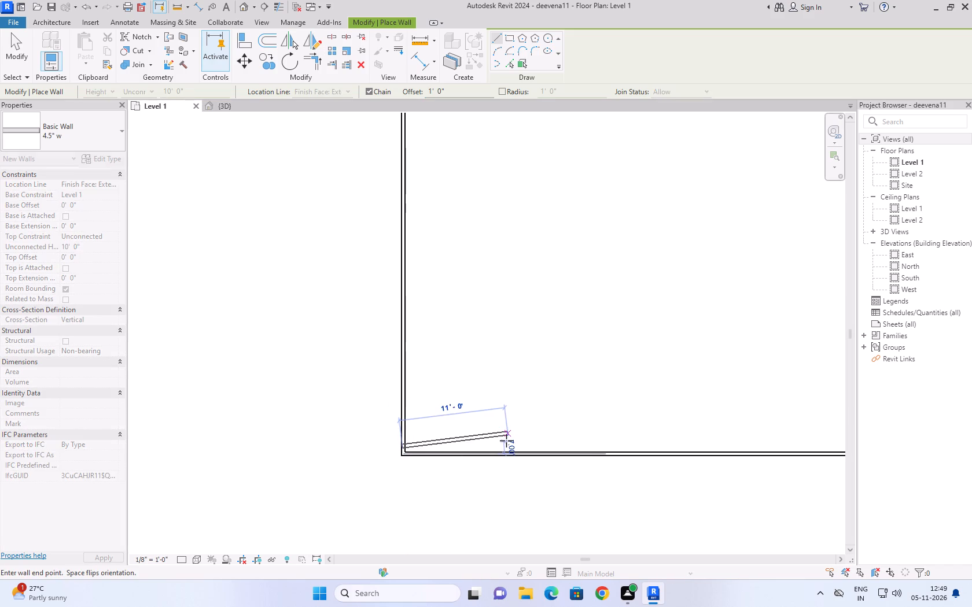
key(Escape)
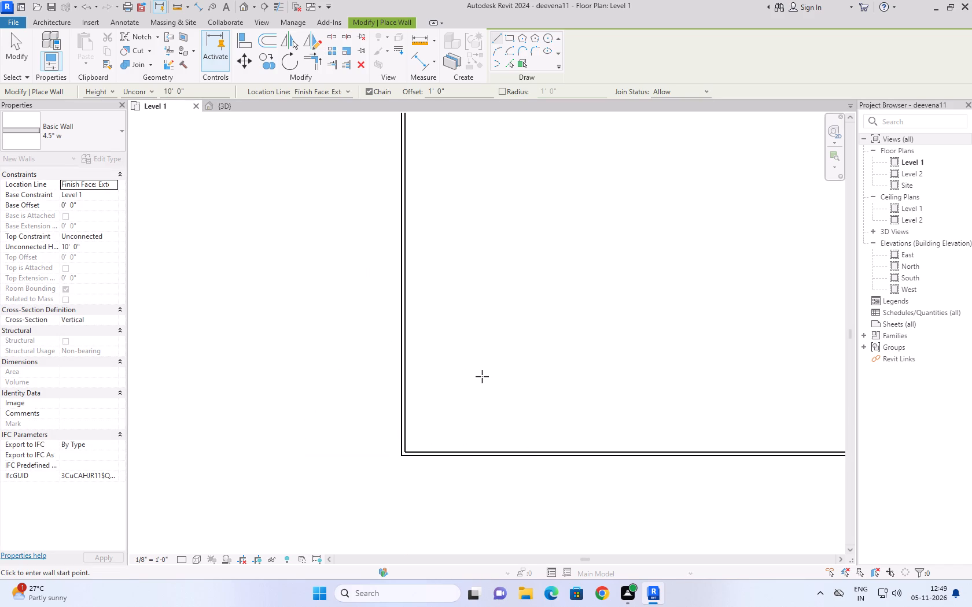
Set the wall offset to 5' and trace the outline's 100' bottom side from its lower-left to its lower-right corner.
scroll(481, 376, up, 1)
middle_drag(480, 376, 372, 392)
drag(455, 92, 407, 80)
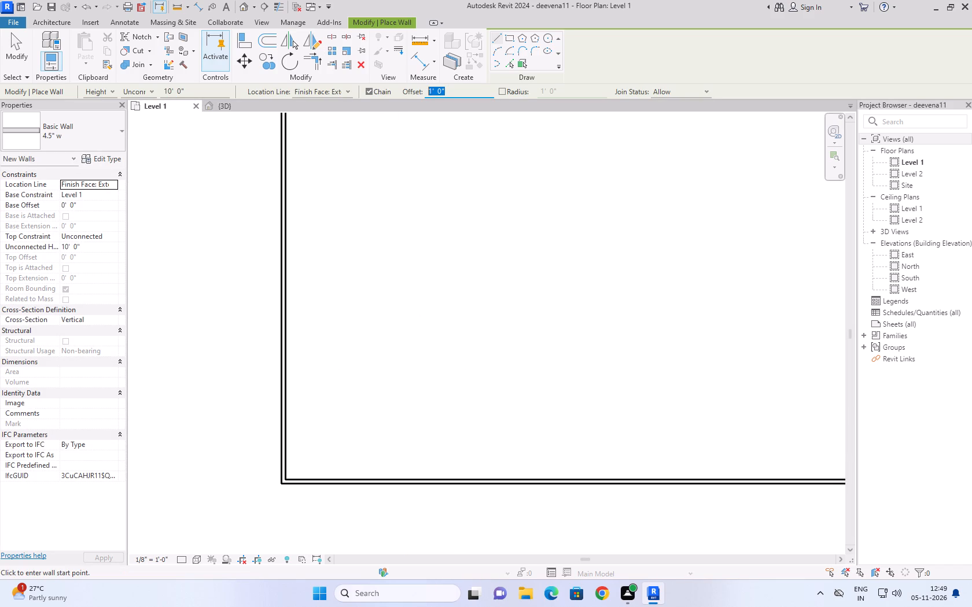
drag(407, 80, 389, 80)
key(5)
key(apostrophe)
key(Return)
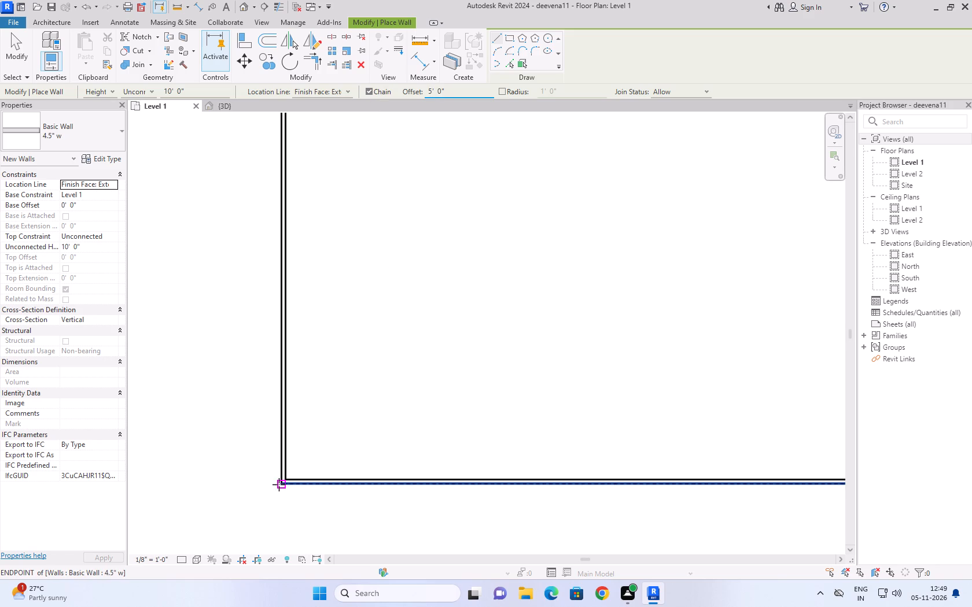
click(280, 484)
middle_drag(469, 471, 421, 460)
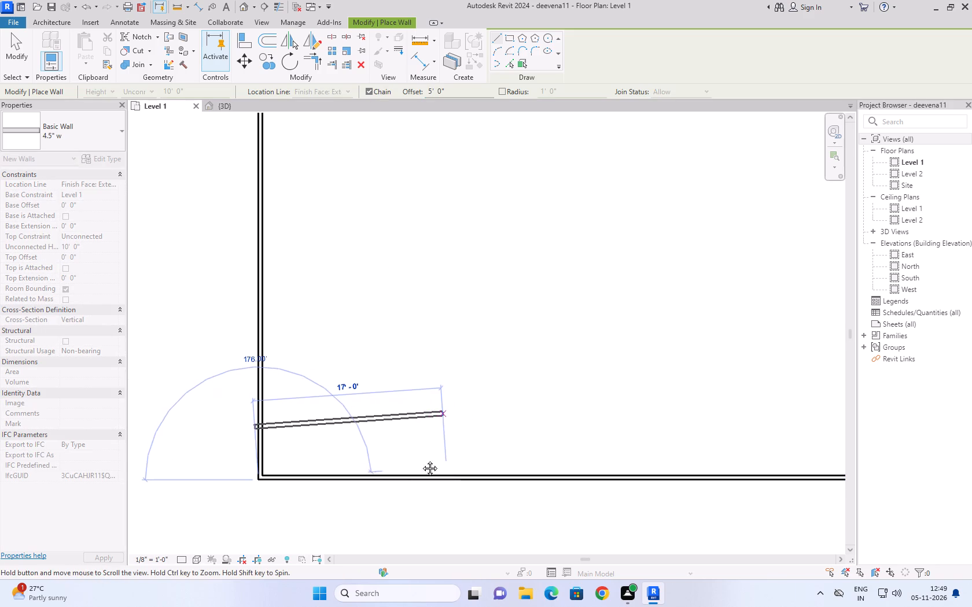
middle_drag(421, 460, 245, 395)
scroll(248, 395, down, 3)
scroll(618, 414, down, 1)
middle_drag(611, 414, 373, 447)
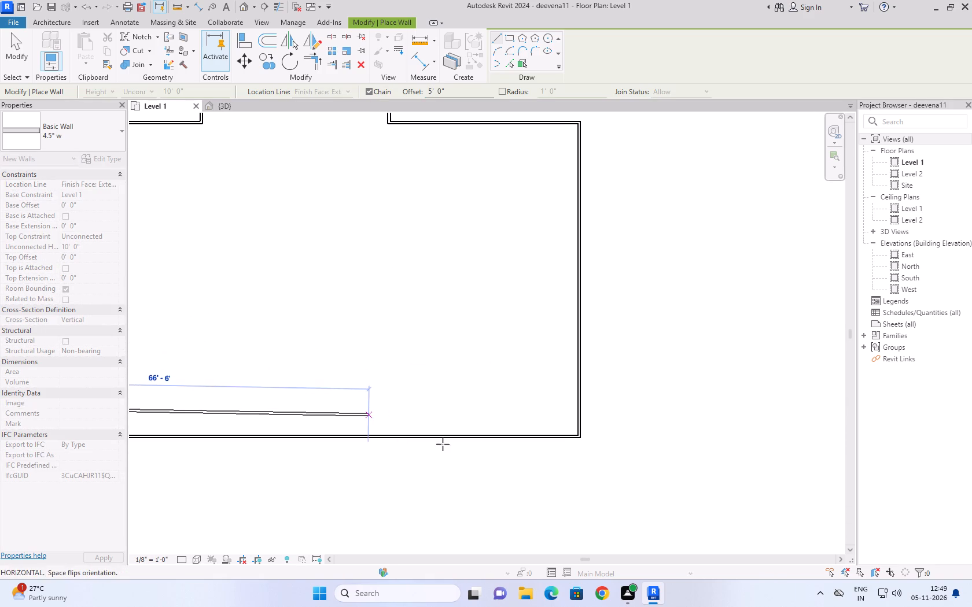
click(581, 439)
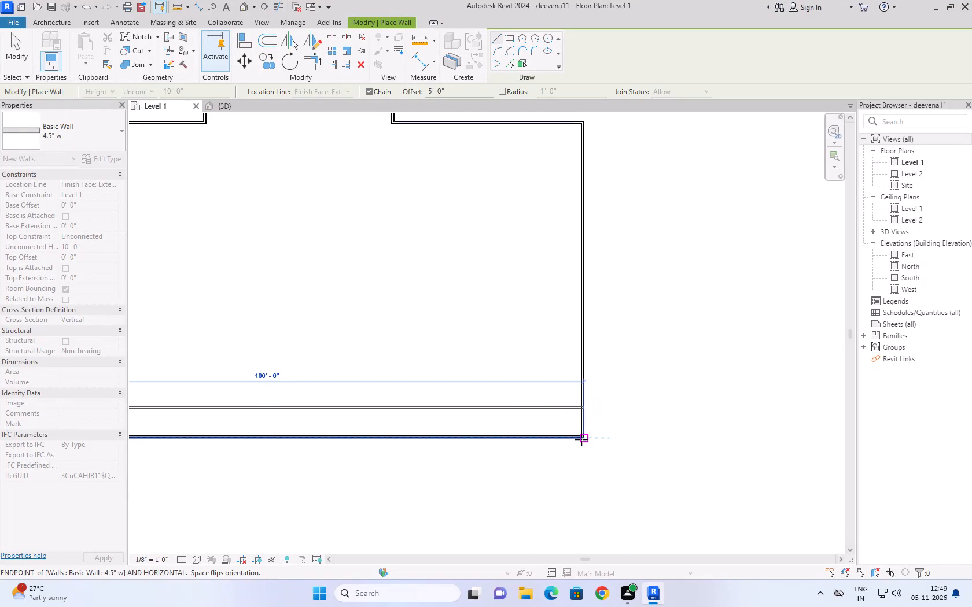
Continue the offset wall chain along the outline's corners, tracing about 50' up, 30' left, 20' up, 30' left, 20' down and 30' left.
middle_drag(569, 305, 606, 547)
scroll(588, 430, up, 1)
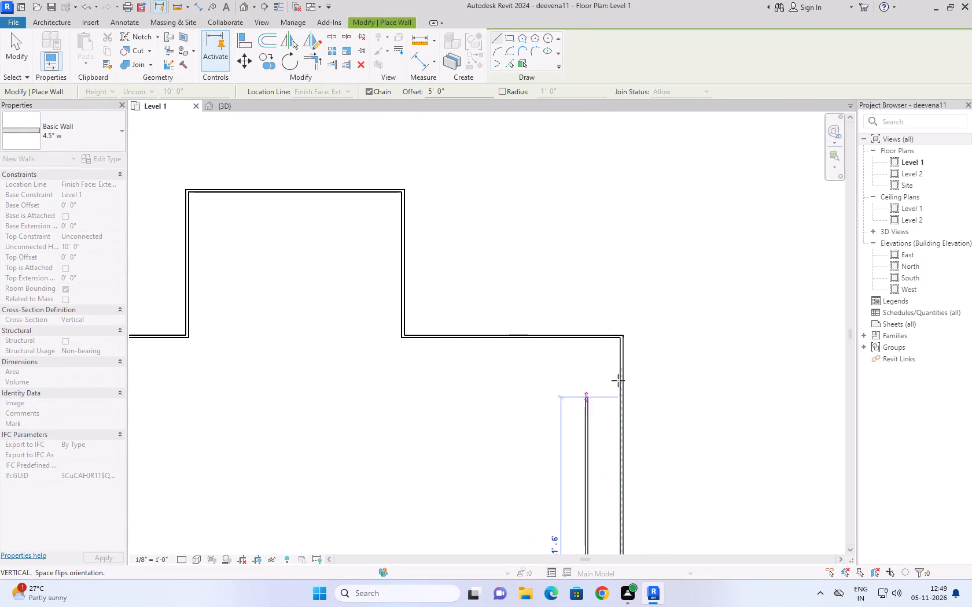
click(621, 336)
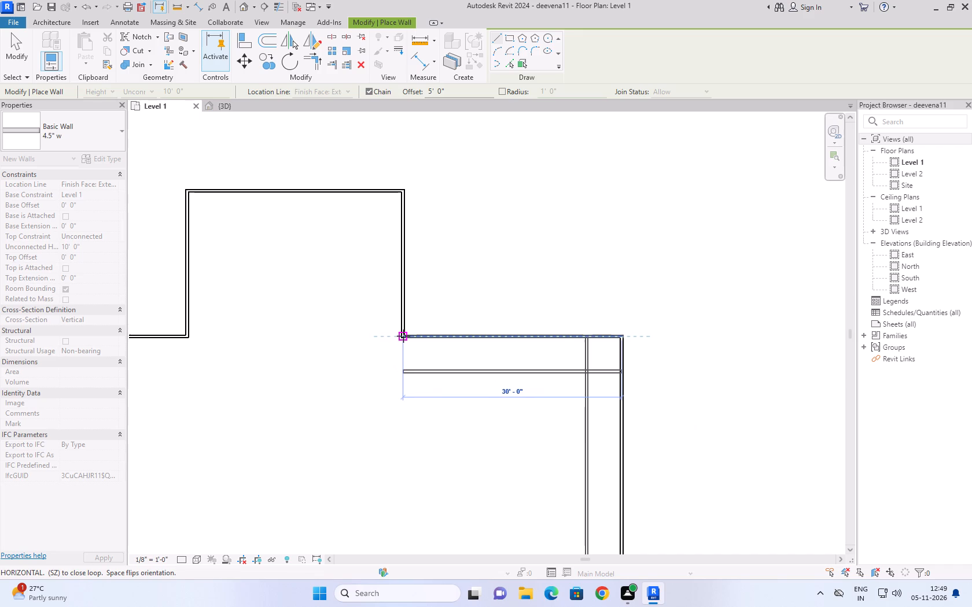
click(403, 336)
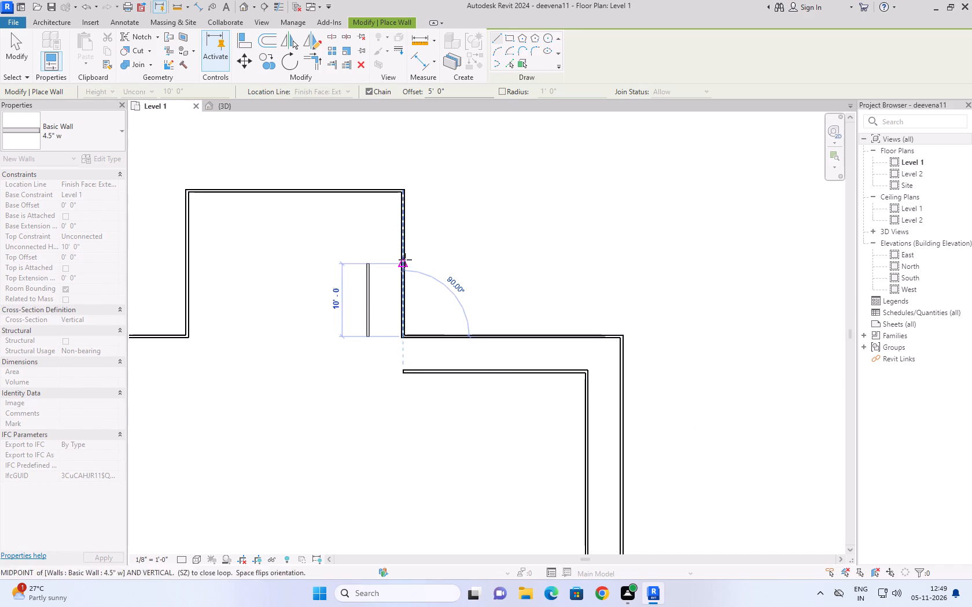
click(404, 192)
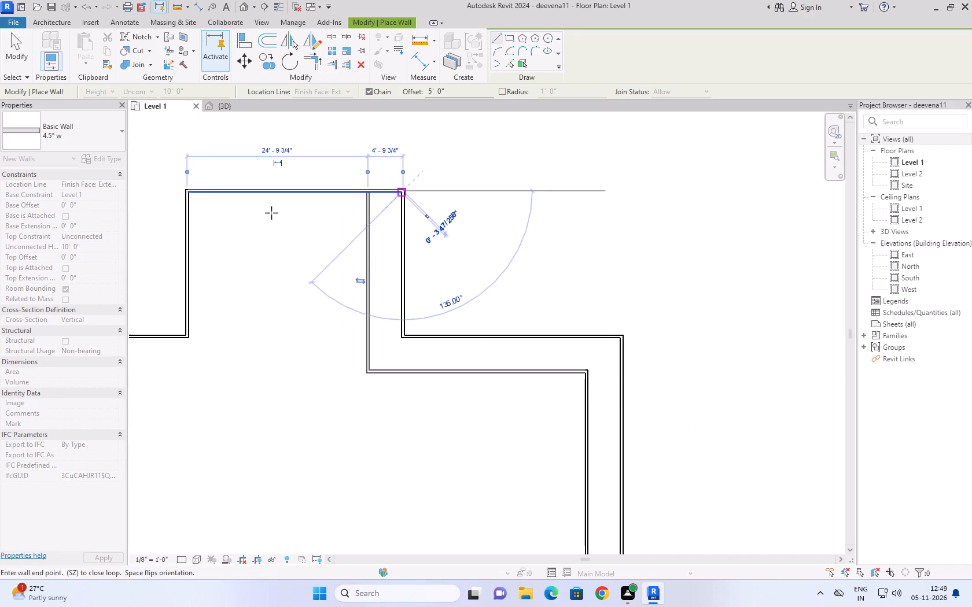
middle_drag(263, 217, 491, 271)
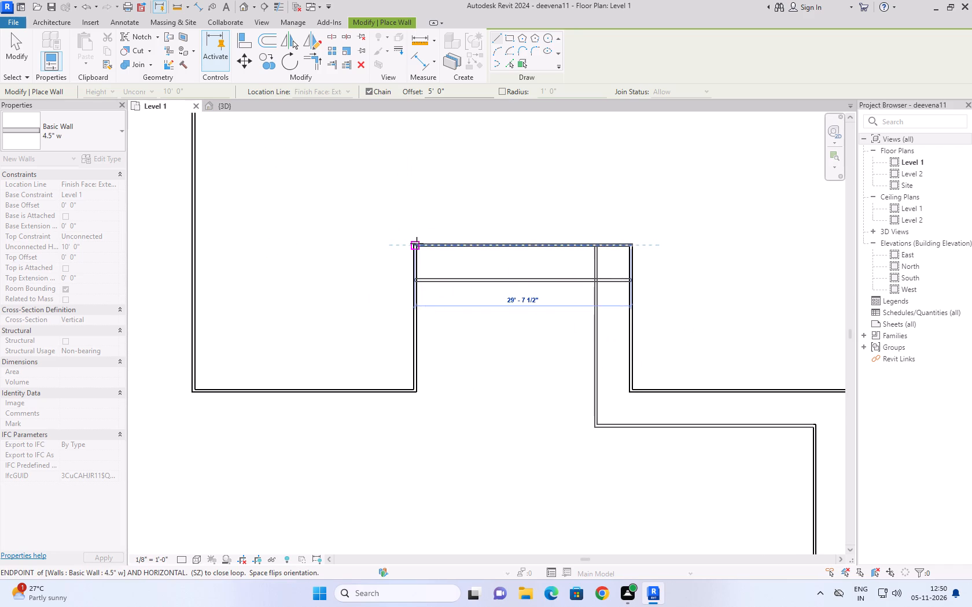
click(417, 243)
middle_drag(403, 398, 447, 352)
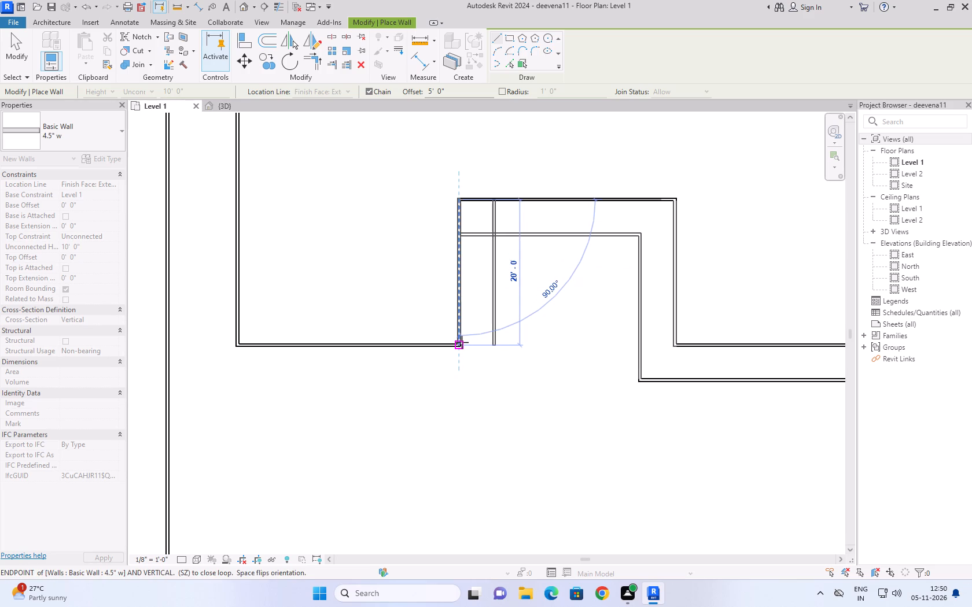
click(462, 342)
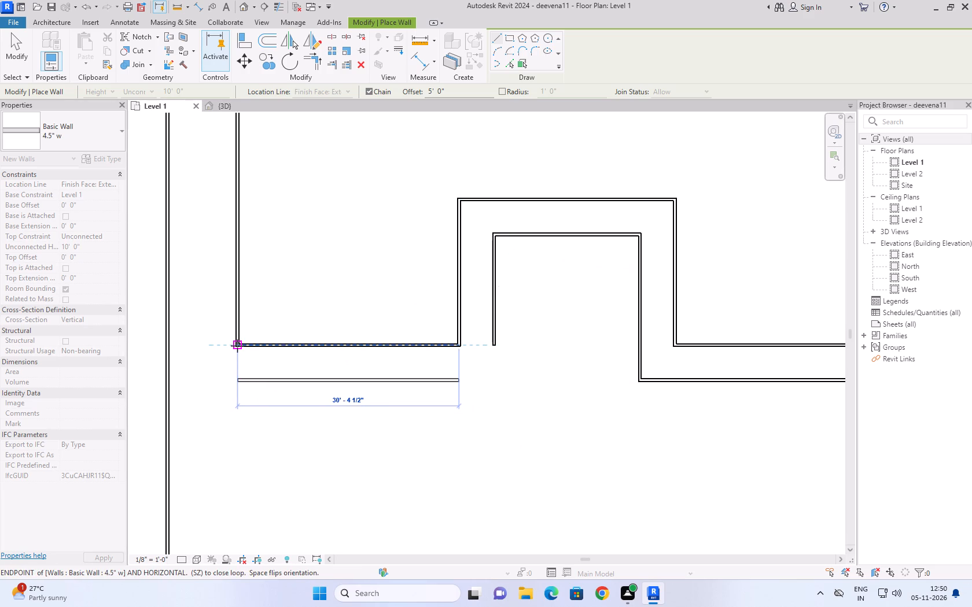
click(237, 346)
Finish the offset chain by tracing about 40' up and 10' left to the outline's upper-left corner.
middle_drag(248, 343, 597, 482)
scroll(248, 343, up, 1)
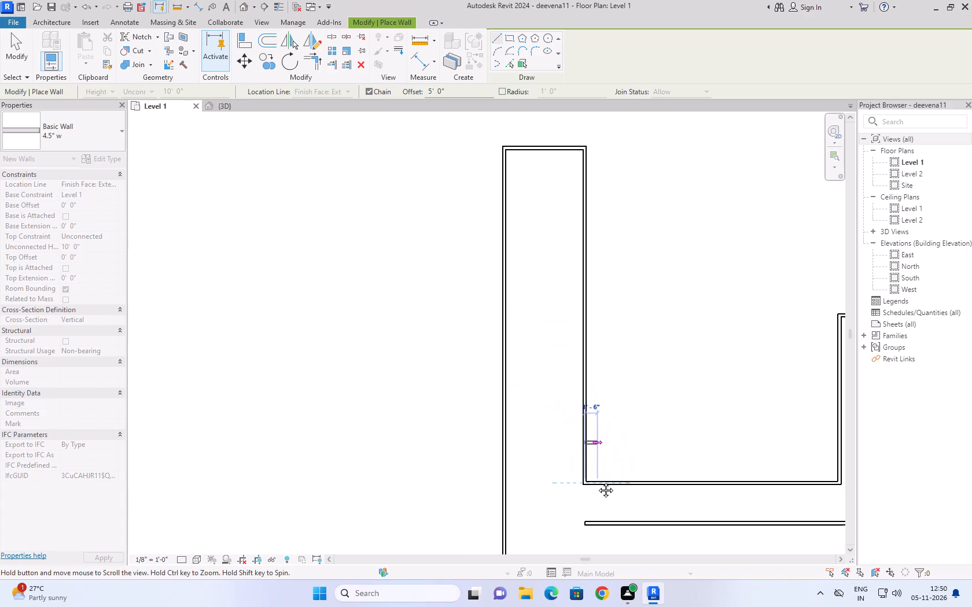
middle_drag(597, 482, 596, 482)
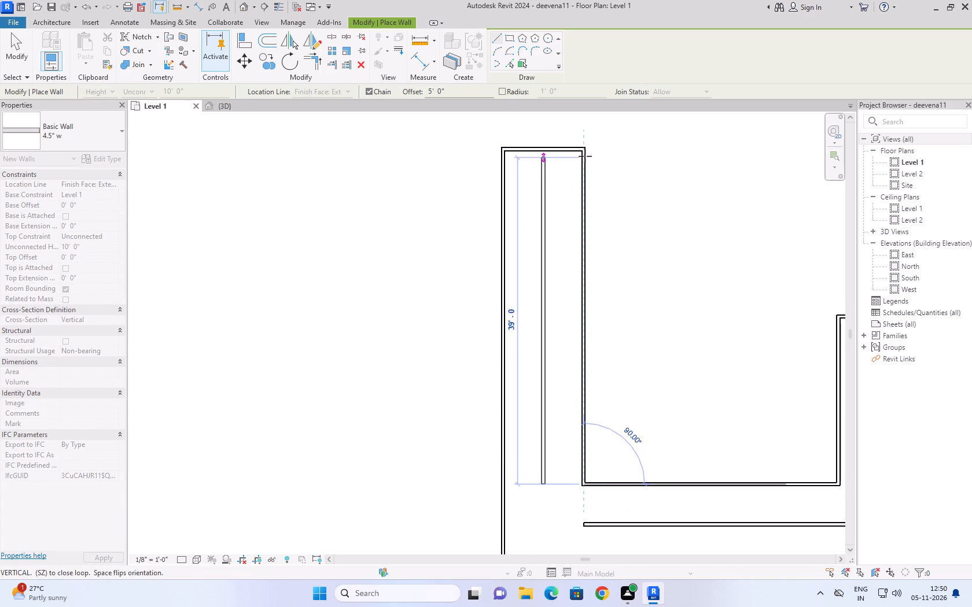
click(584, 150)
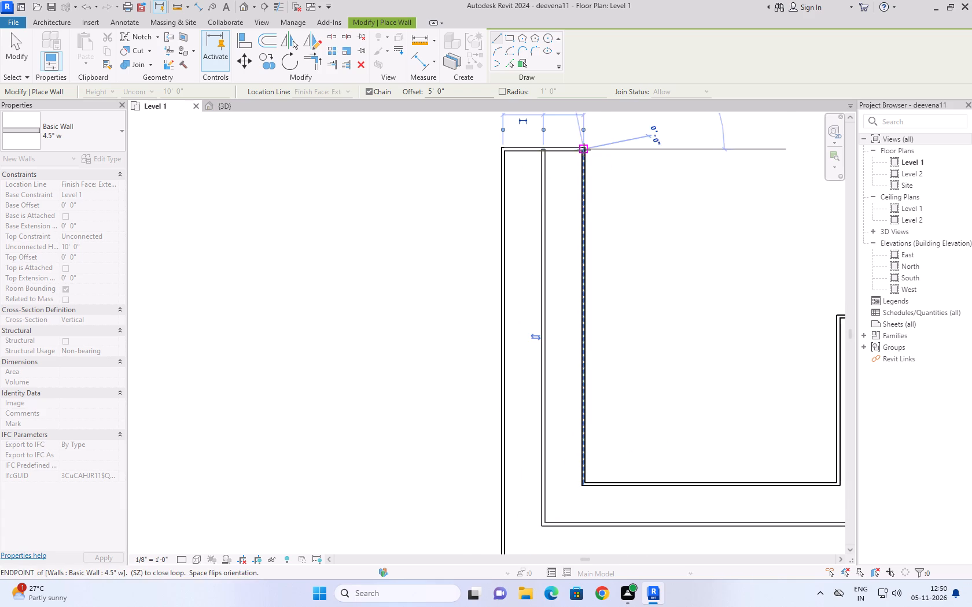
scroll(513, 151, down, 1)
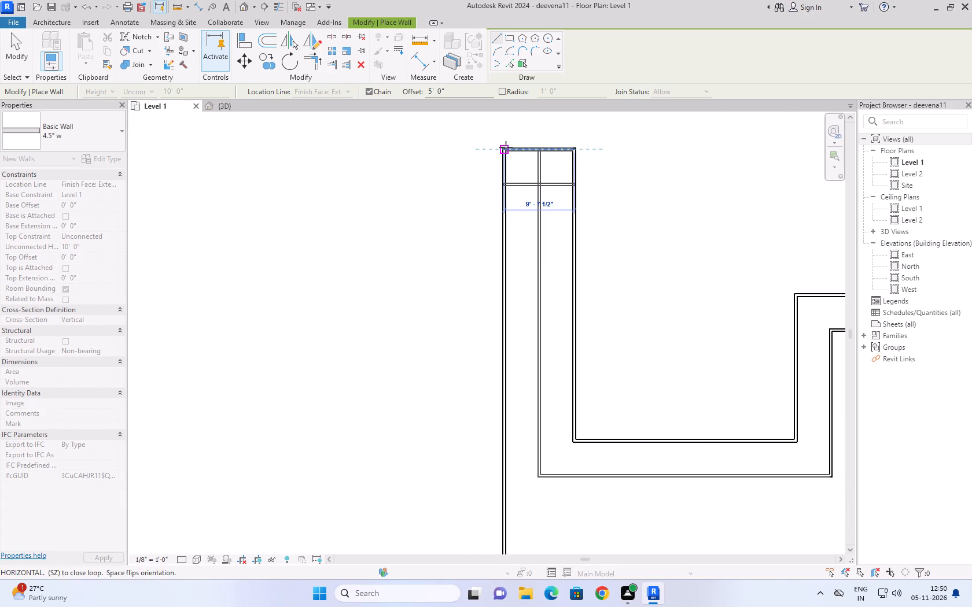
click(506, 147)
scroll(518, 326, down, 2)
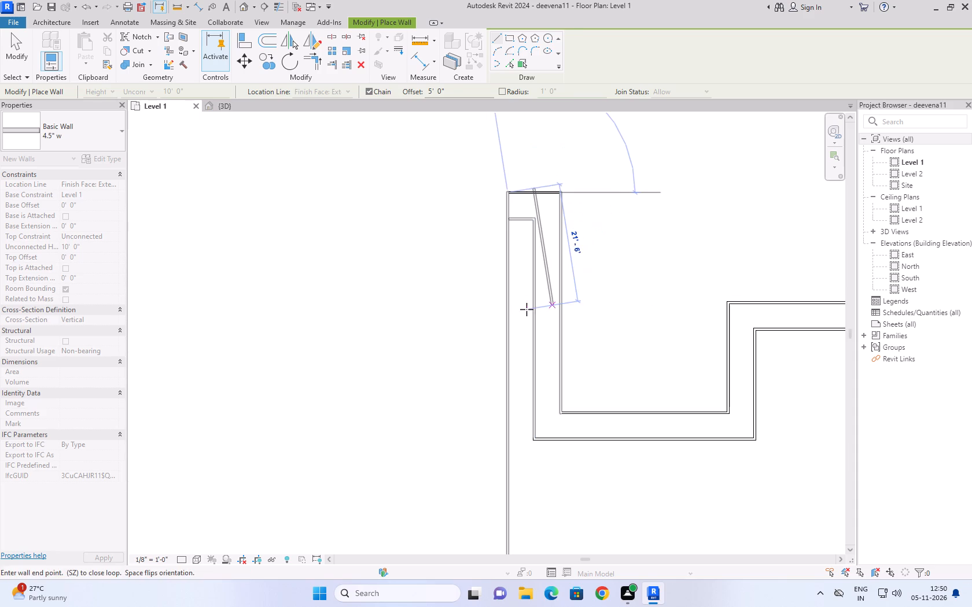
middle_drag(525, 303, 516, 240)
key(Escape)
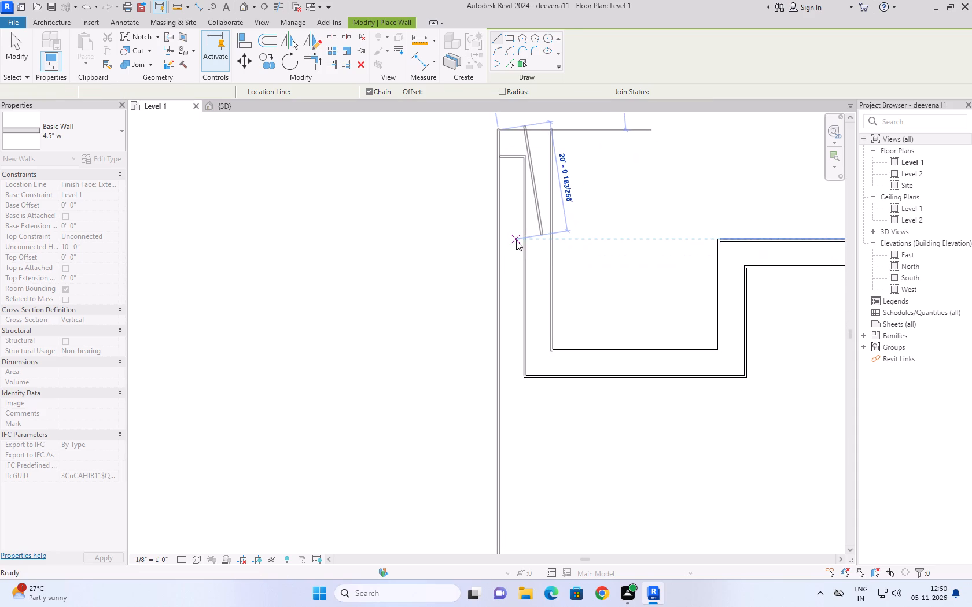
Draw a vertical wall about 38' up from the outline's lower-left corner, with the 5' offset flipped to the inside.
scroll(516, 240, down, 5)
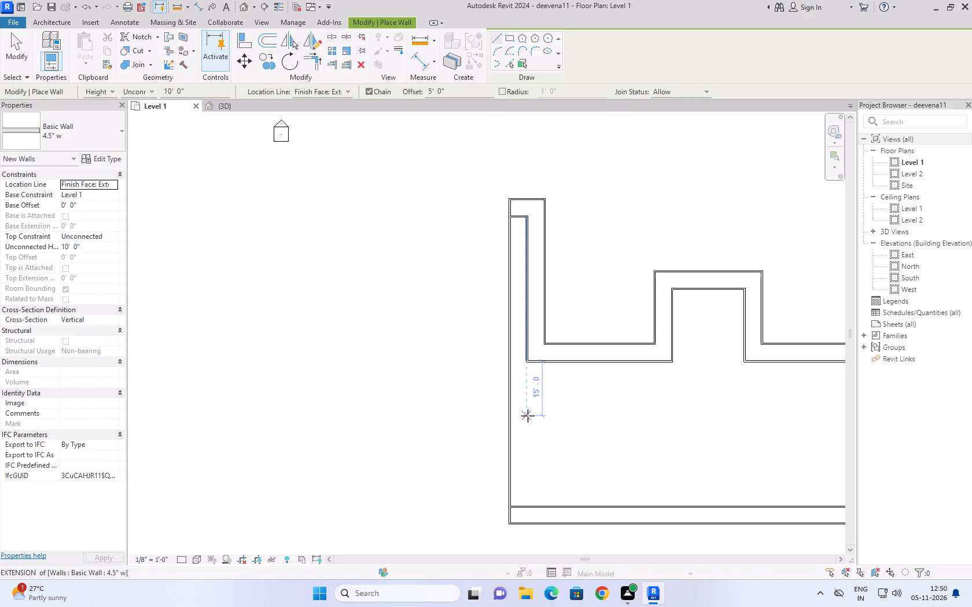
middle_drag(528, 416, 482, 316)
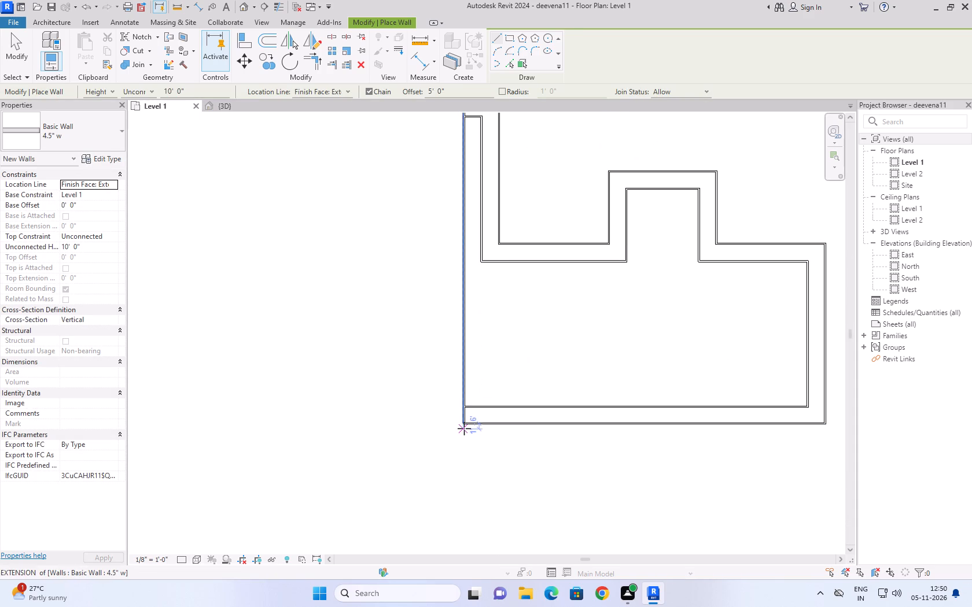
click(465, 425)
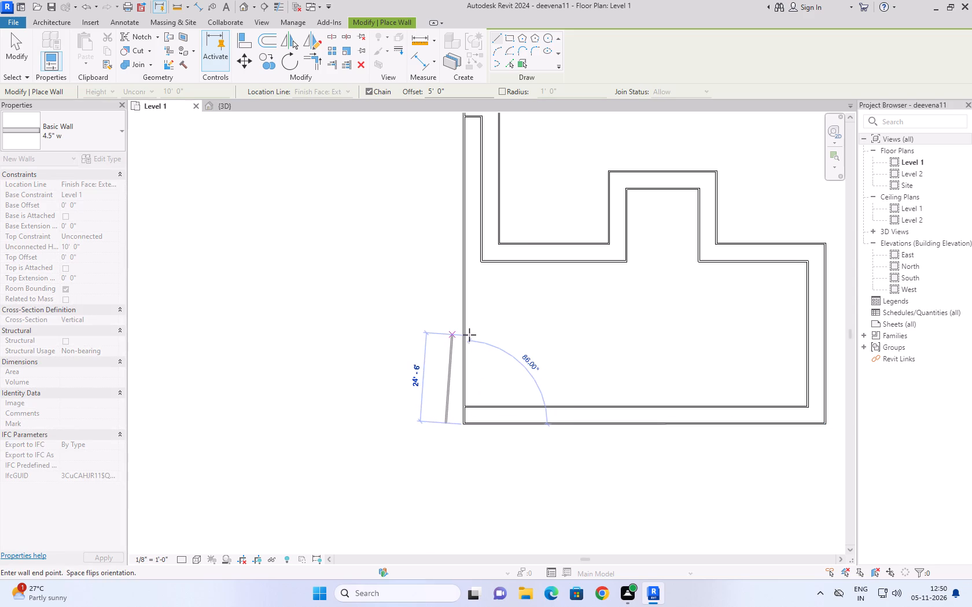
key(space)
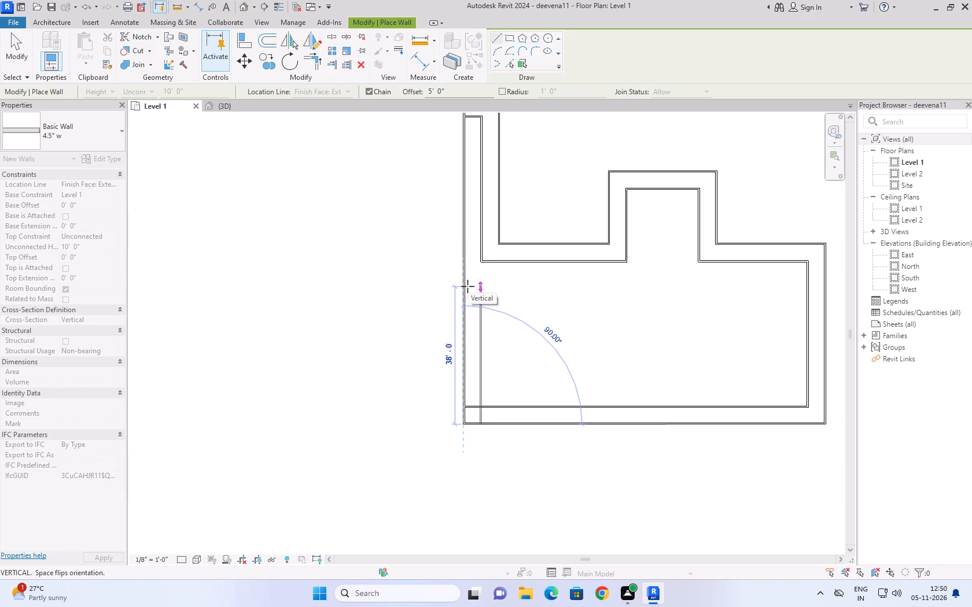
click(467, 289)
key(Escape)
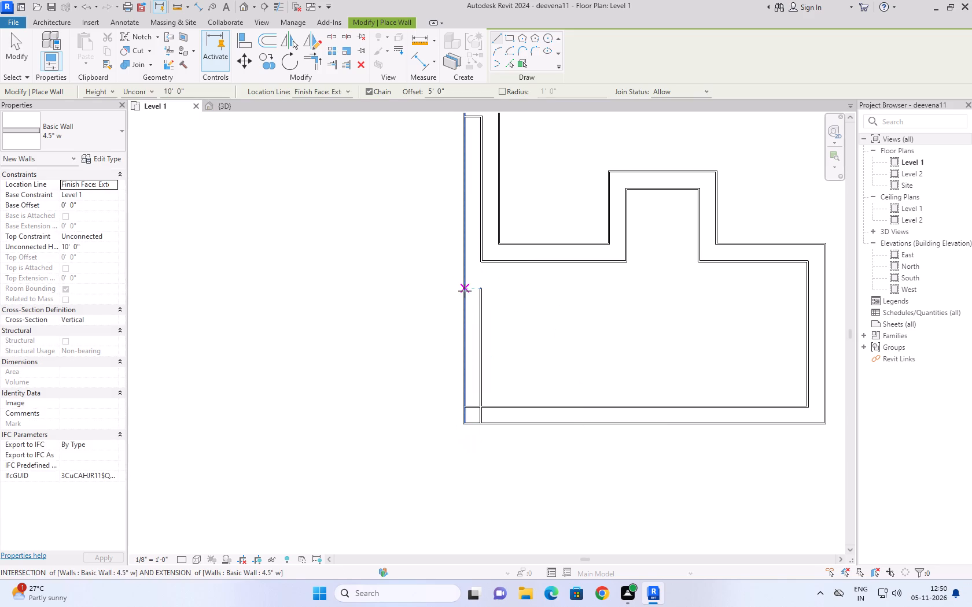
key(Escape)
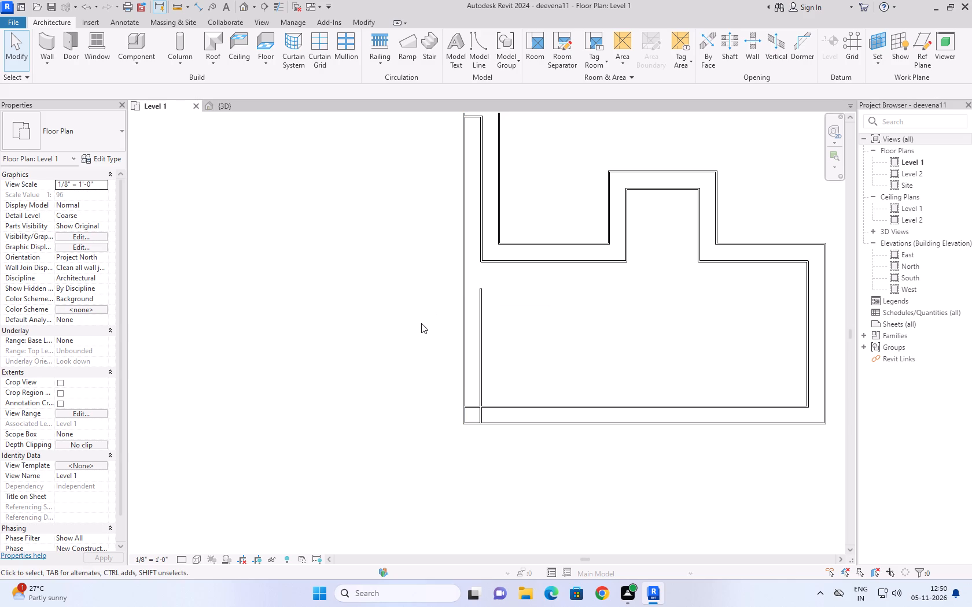
Delete all the practice walls, both the closed outline and the offset walls inside it.
scroll(493, 321, down, 1)
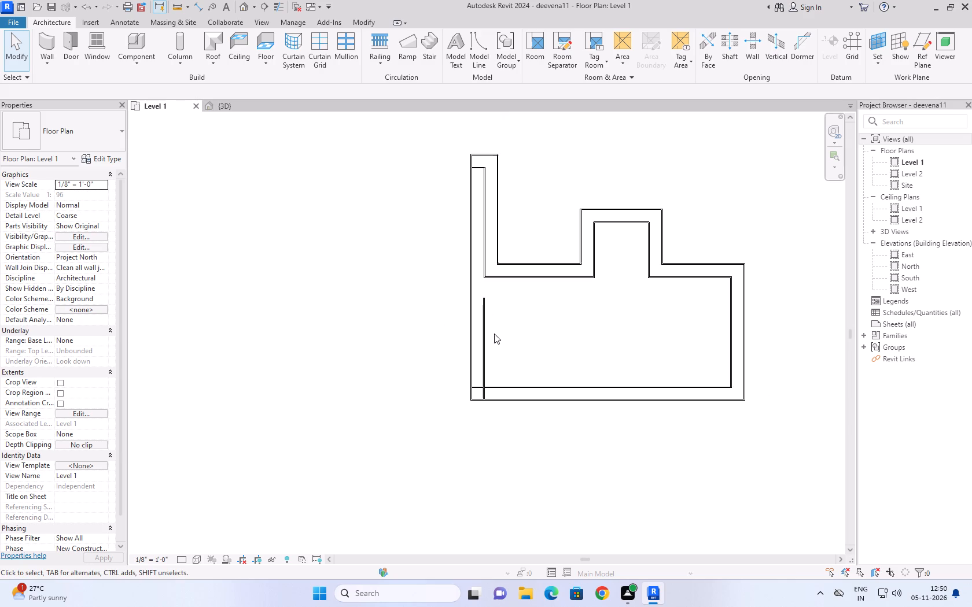
scroll(494, 334, down, 1)
middle_drag(533, 337, 465, 402)
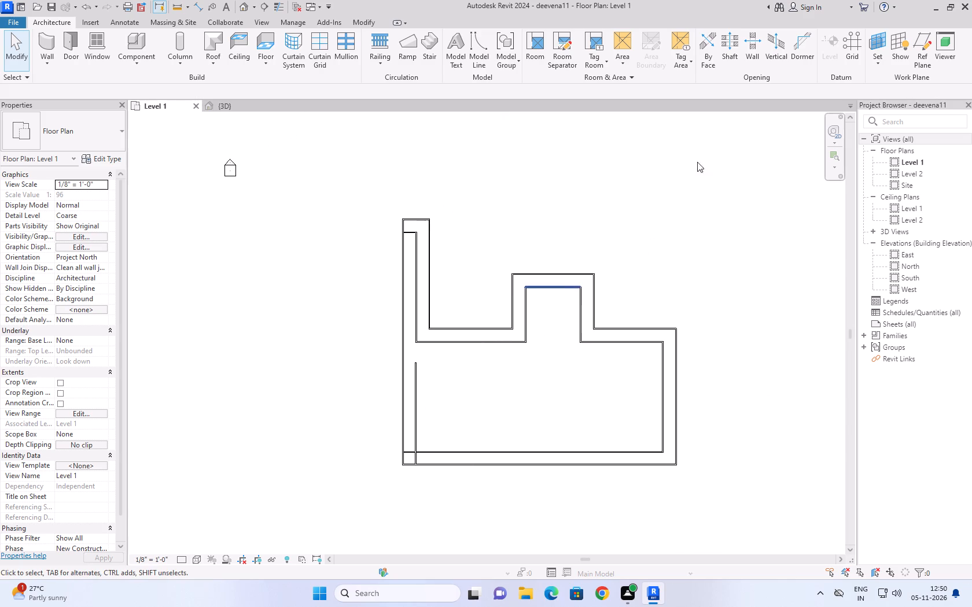
drag(721, 158, 355, 491)
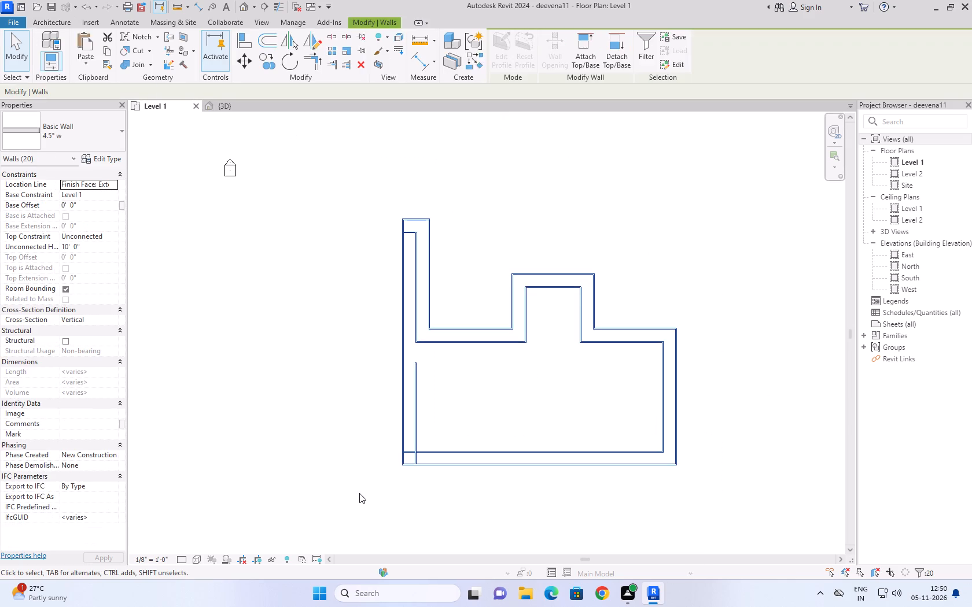
key(Delete)
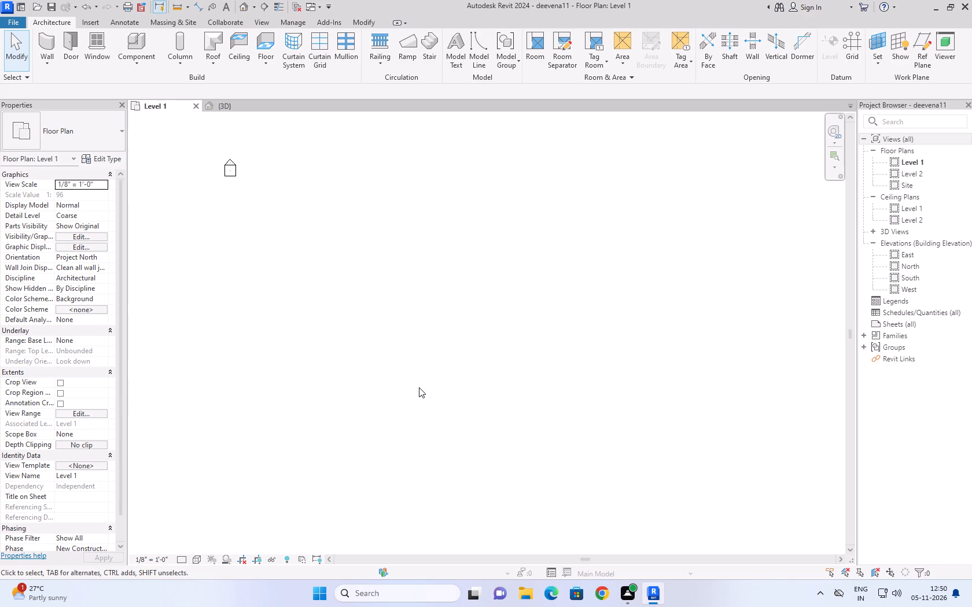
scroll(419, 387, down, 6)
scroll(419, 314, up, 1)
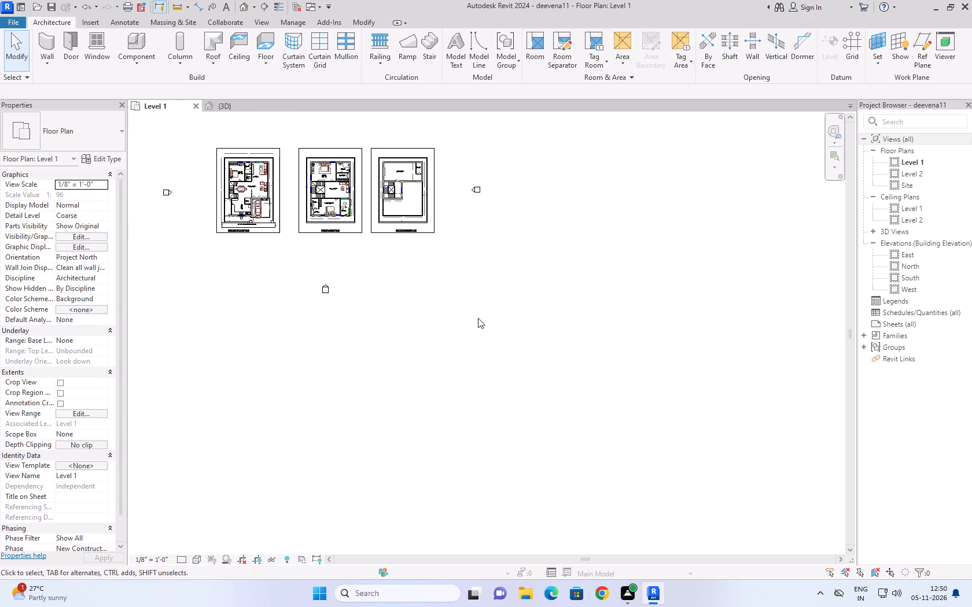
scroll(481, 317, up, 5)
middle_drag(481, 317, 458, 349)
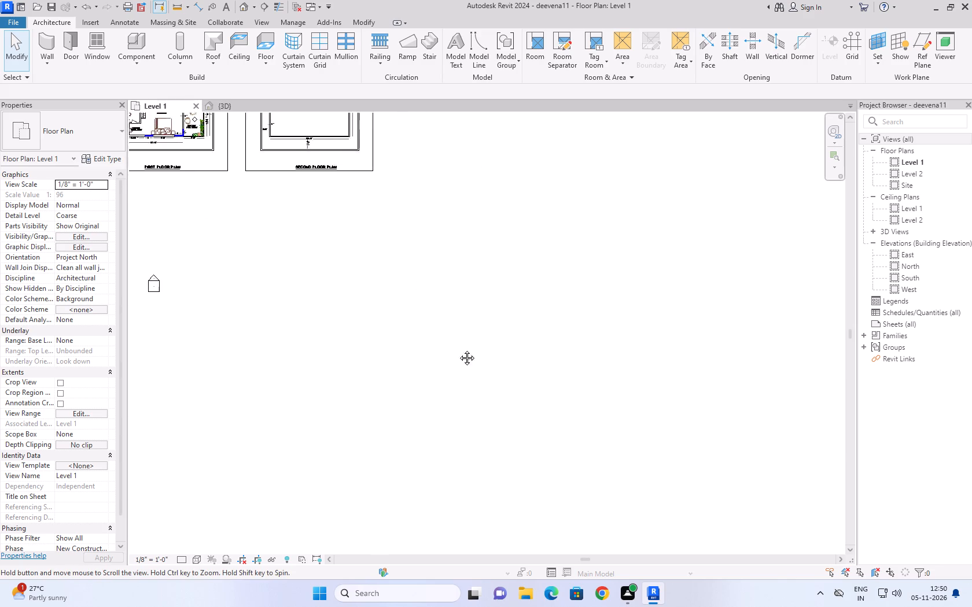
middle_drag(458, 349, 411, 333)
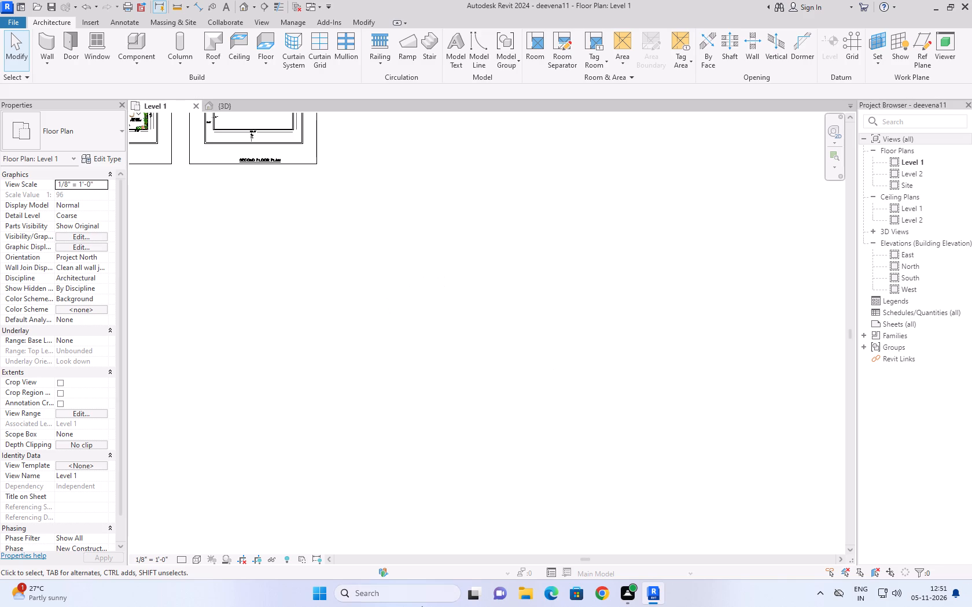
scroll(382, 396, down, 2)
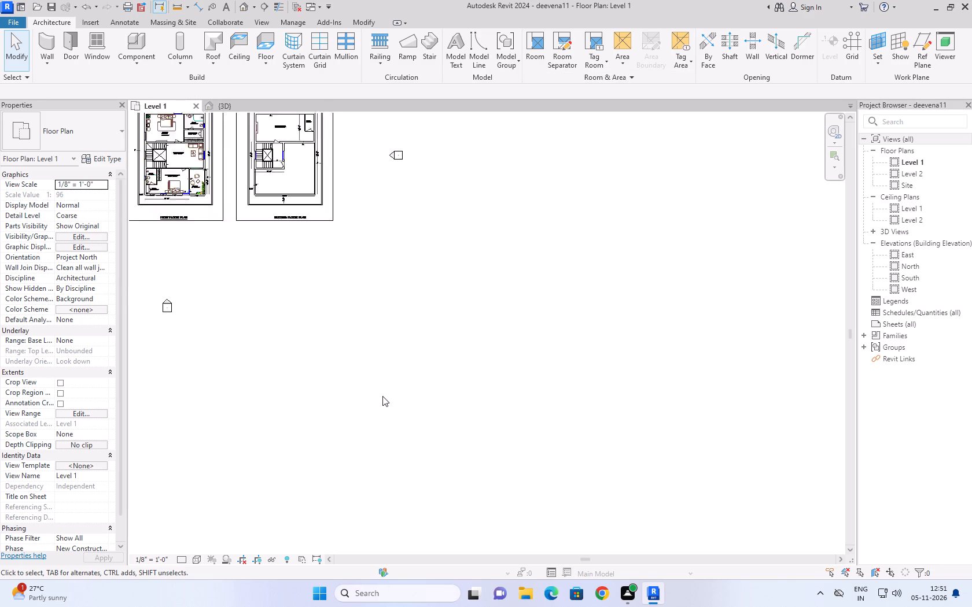
Draw a horizontal 4.5" wall about 50' long in the empty area below and to the right of the second floor plan.
scroll(382, 396, down, 3)
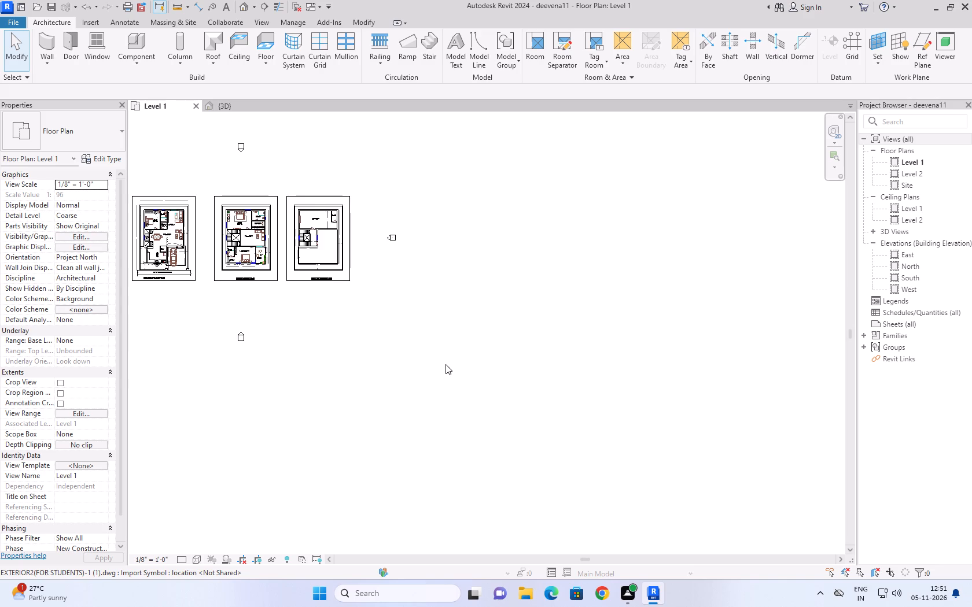
scroll(445, 363, up, 3)
scroll(499, 351, up, 2)
middle_drag(464, 349, 363, 262)
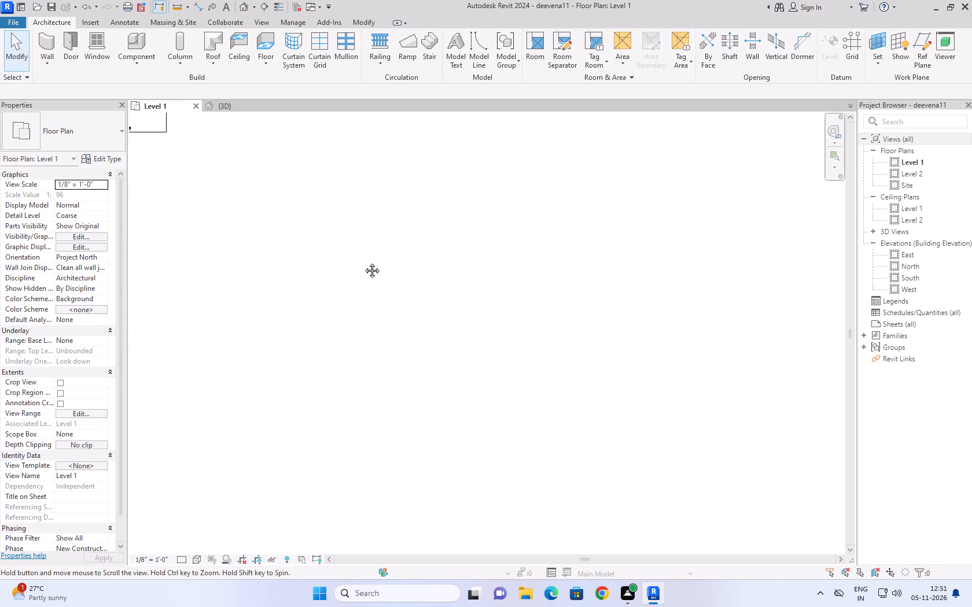
middle_drag(363, 262, 346, 254)
scroll(346, 254, up, 1)
middle_drag(346, 254, 359, 310)
scroll(480, 331, down, 2)
scroll(250, 250, up, 3)
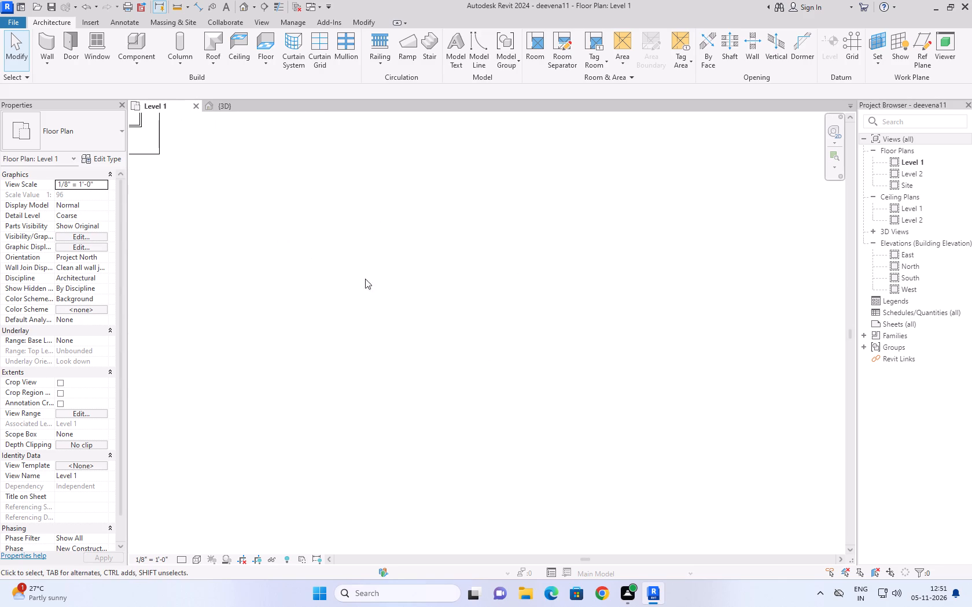
middle_drag(340, 283, 471, 382)
scroll(322, 271, up, 1)
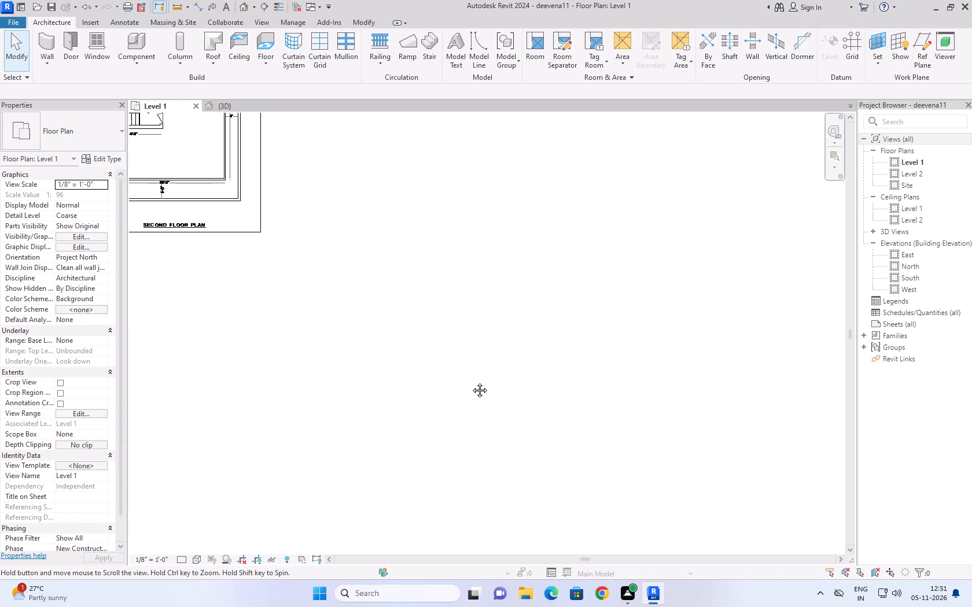
middle_drag(471, 382, 567, 401)
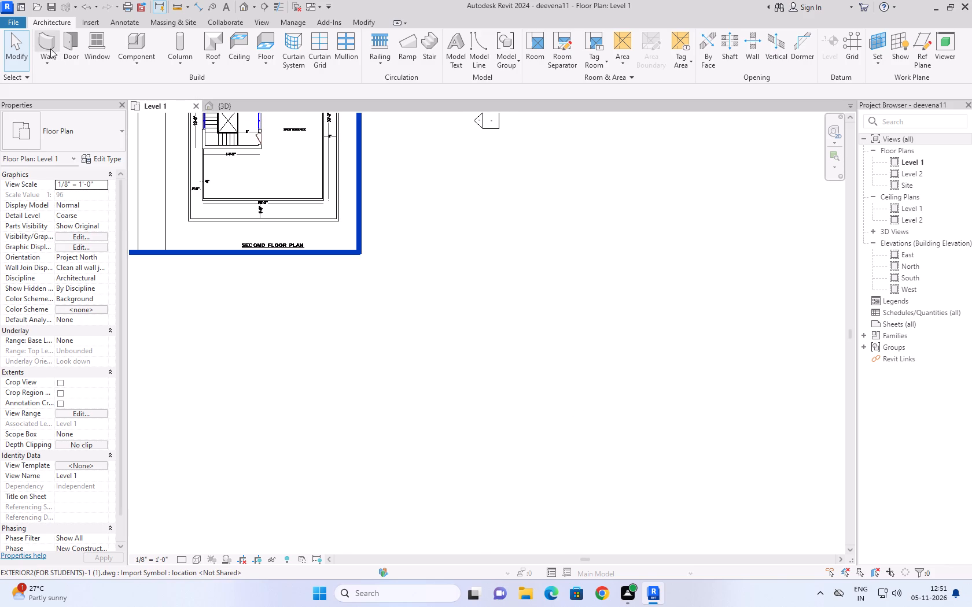
click(47, 63)
click(68, 78)
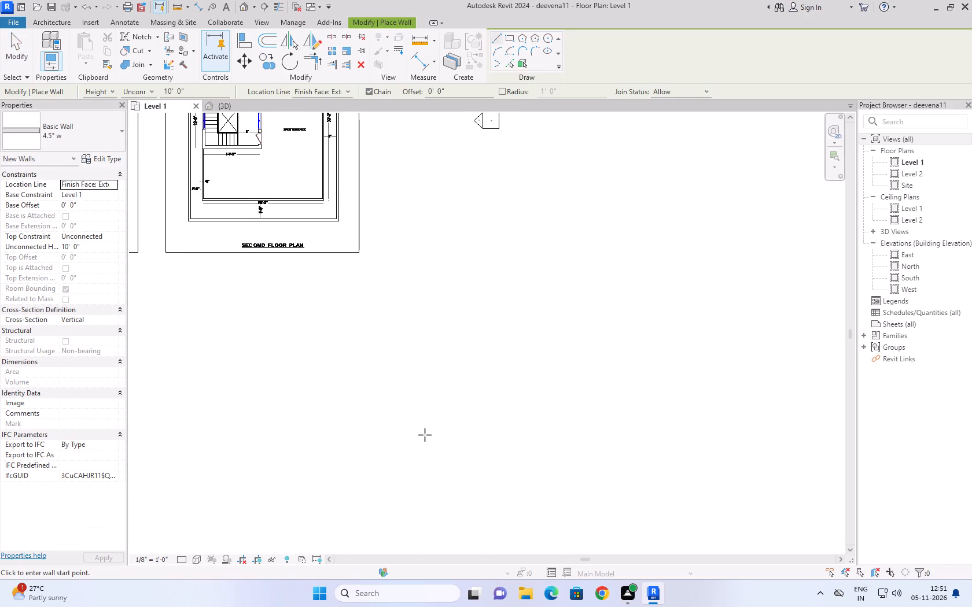
click(363, 445)
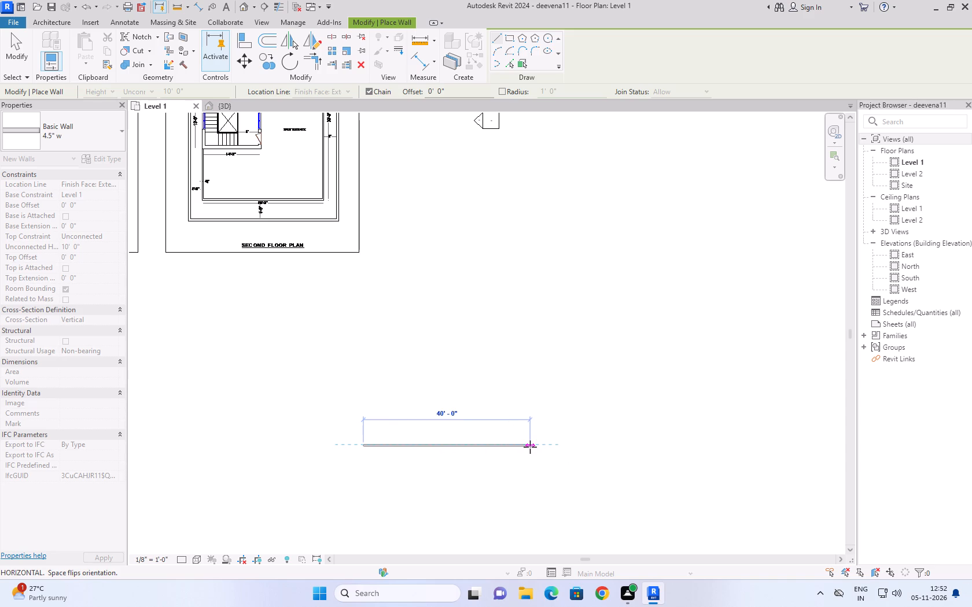
middle_drag(530, 447, 570, 241)
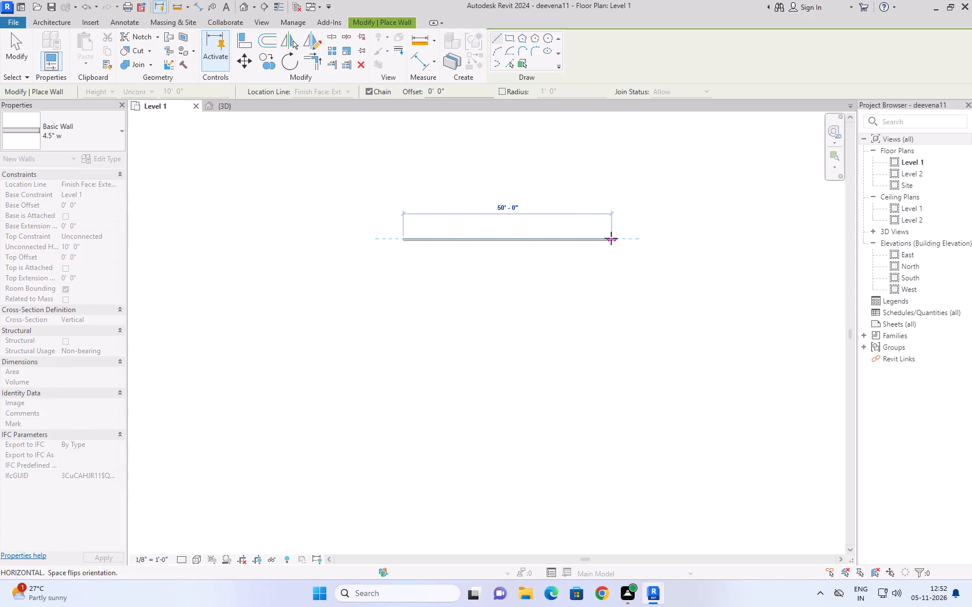
click(611, 238)
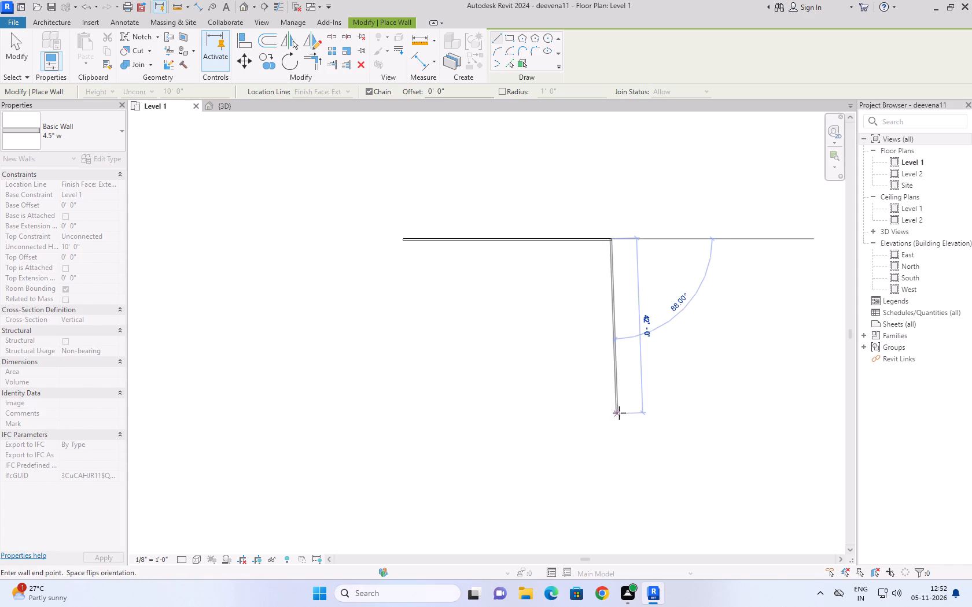
Continue the chain about 50' down, 50' left and 50' back up to close a square of walls.
scroll(619, 410, up, 1)
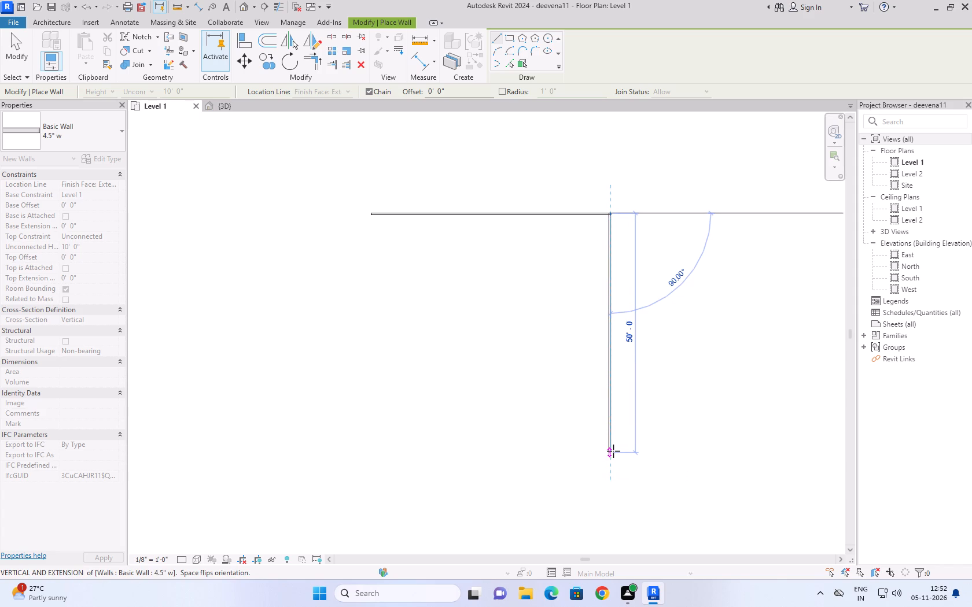
click(614, 453)
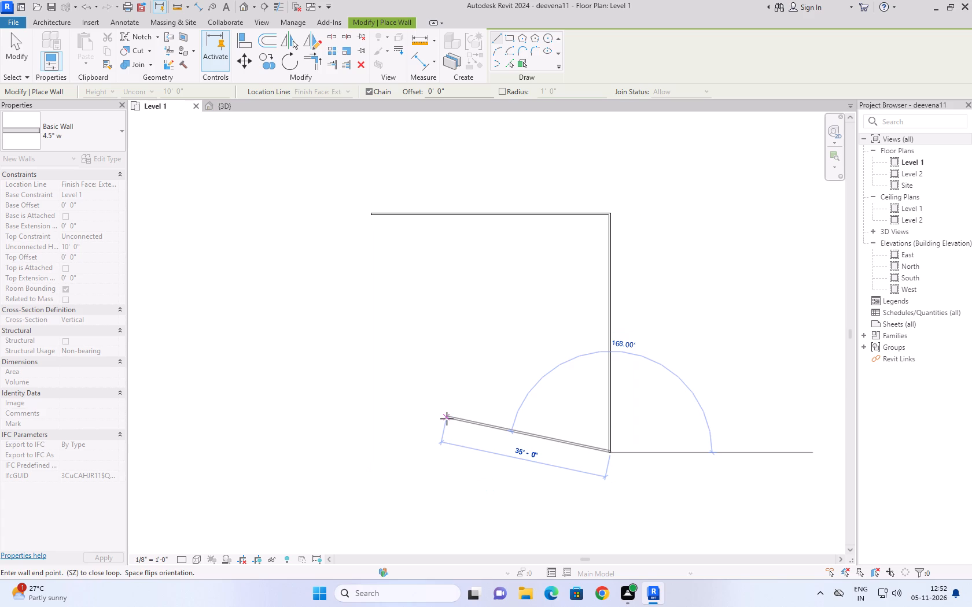
middle_drag(447, 419, 650, 361)
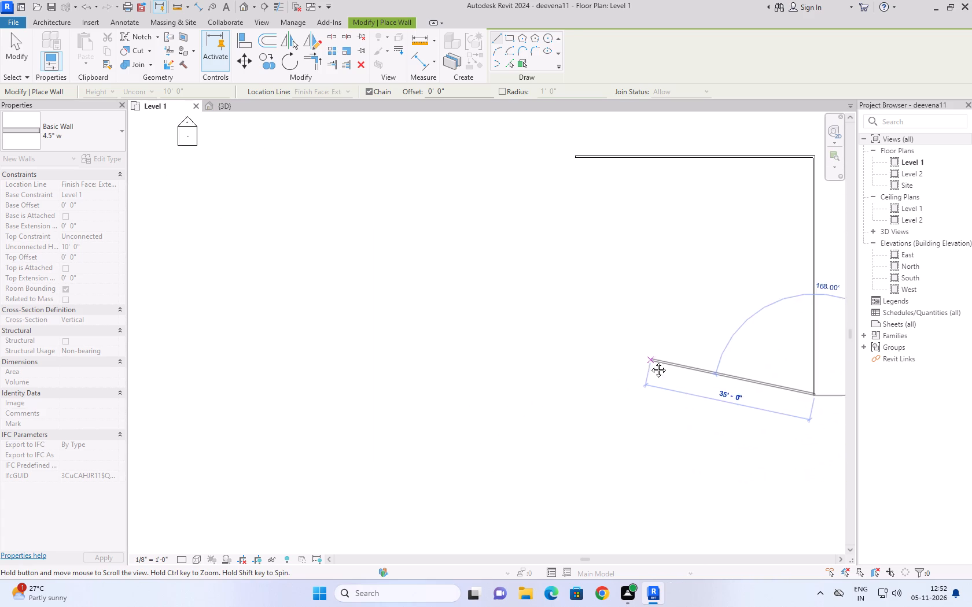
middle_drag(650, 361, 631, 342)
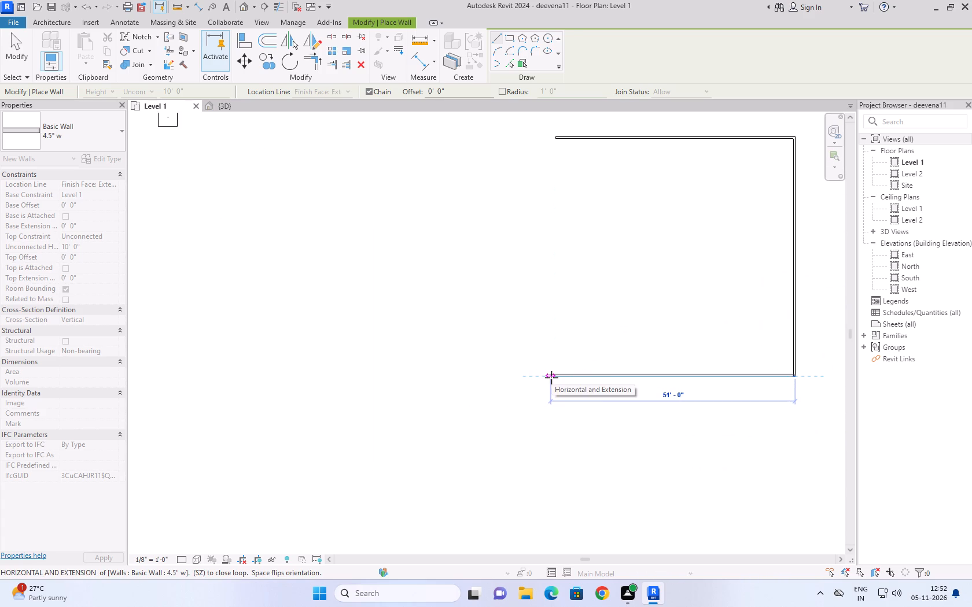
click(554, 377)
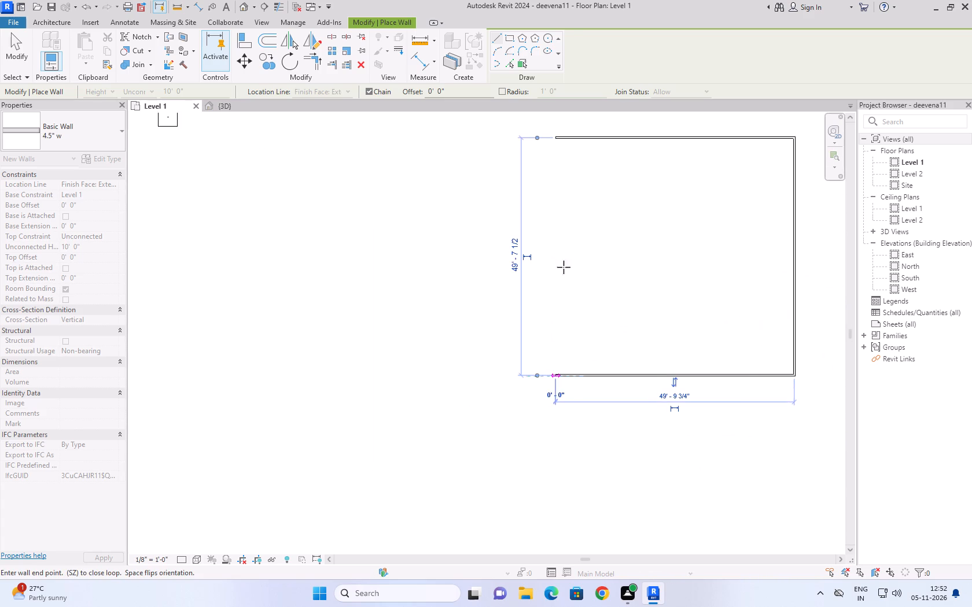
click(555, 135)
Draw an inner ring of walls with a 2' offset, flipped to the inside, by tracing the square's four corners clockwise.
scroll(668, 346, down, 3)
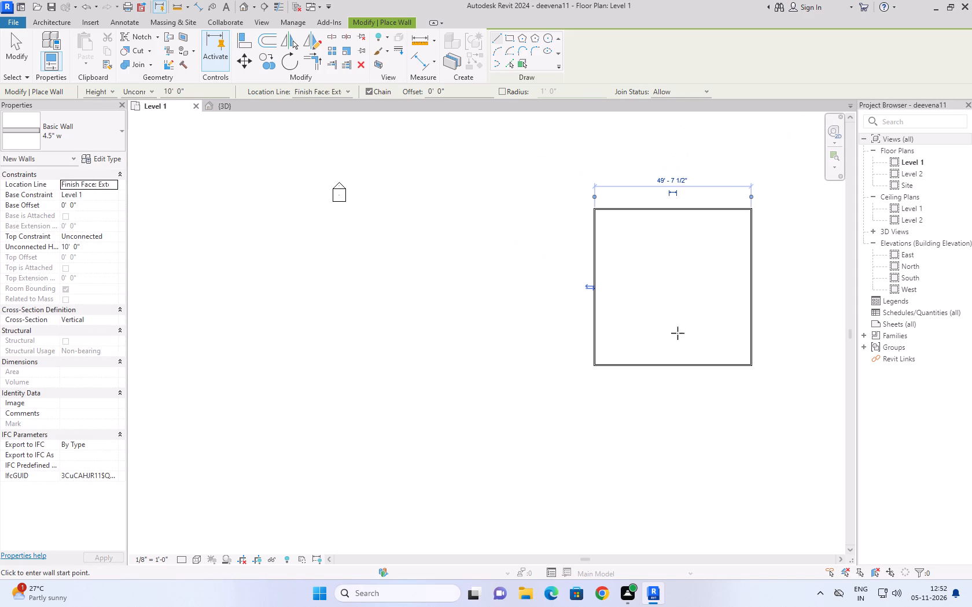
middle_drag(697, 291, 603, 303)
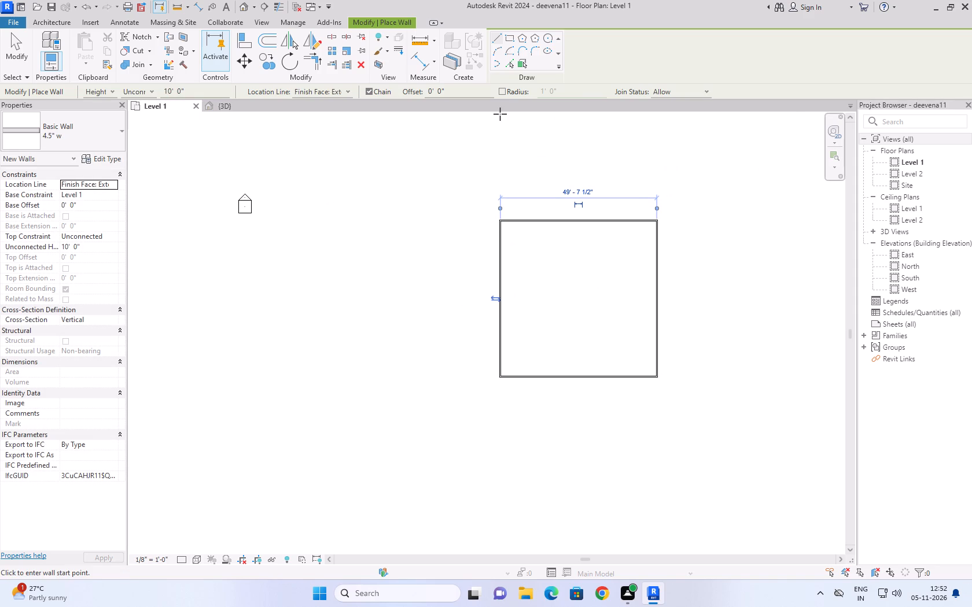
drag(456, 92, 419, 92)
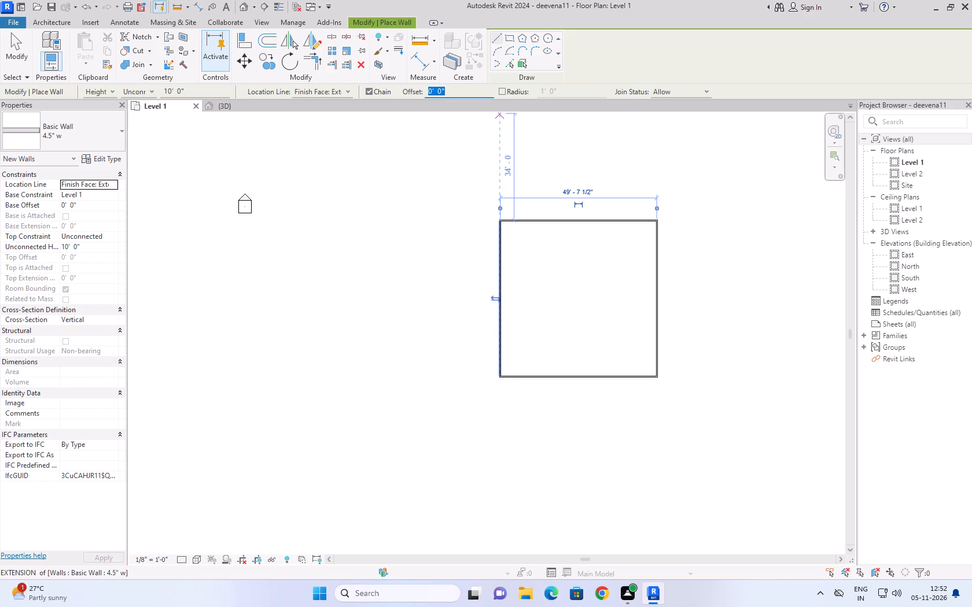
key(2)
key(apostrophe)
key(Return)
click(496, 217)
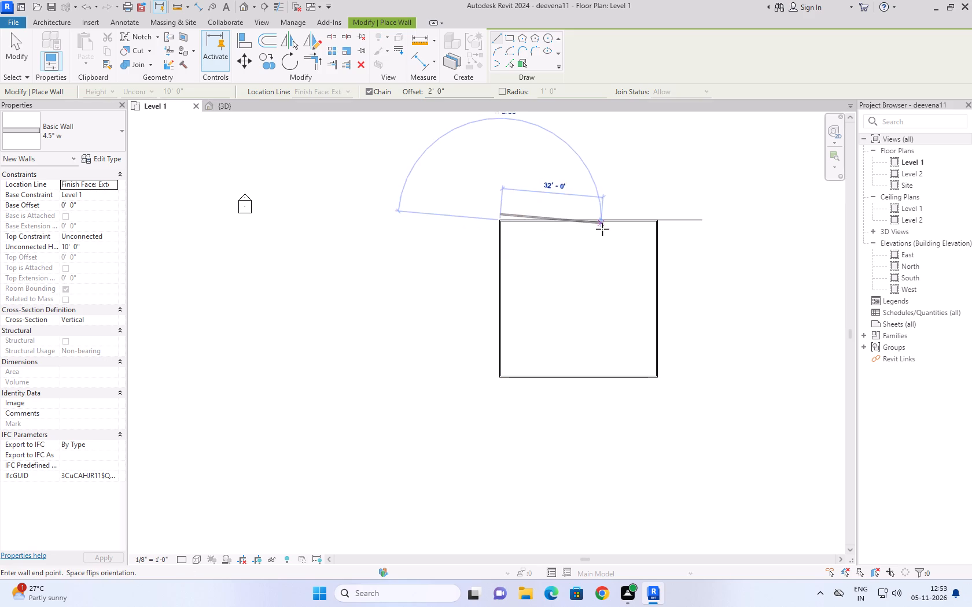
key(space)
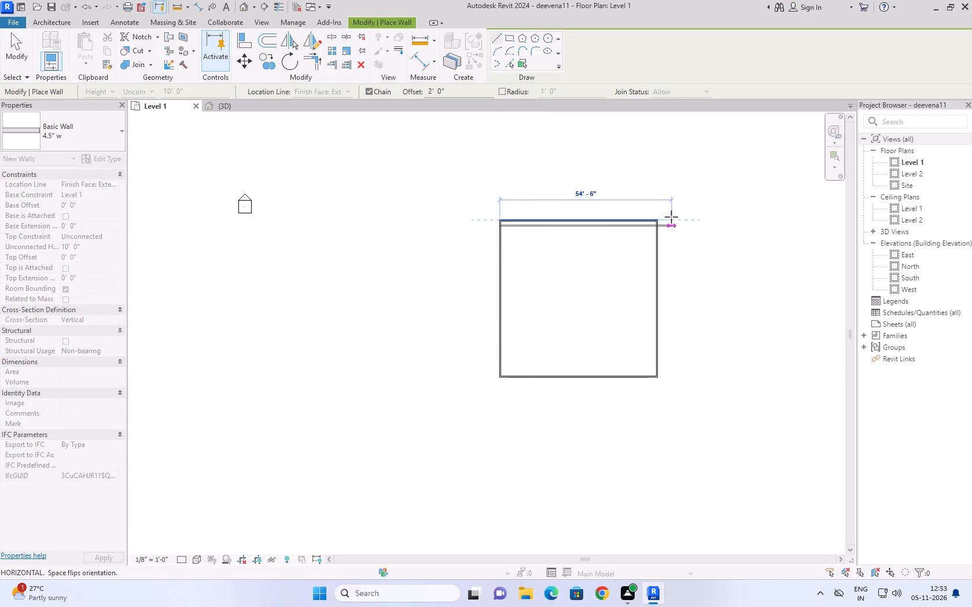
click(658, 218)
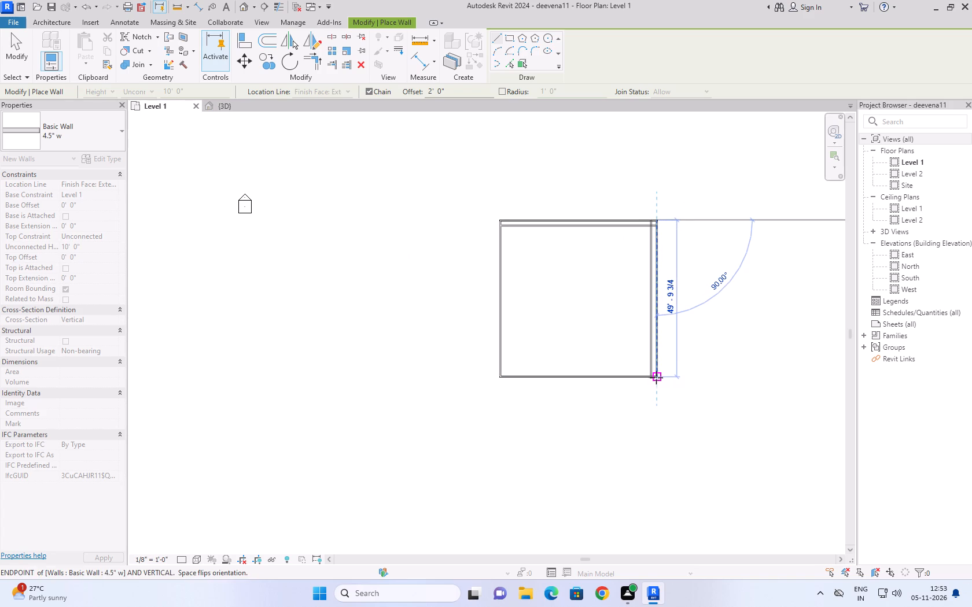
click(656, 377)
scroll(500, 373, up, 1)
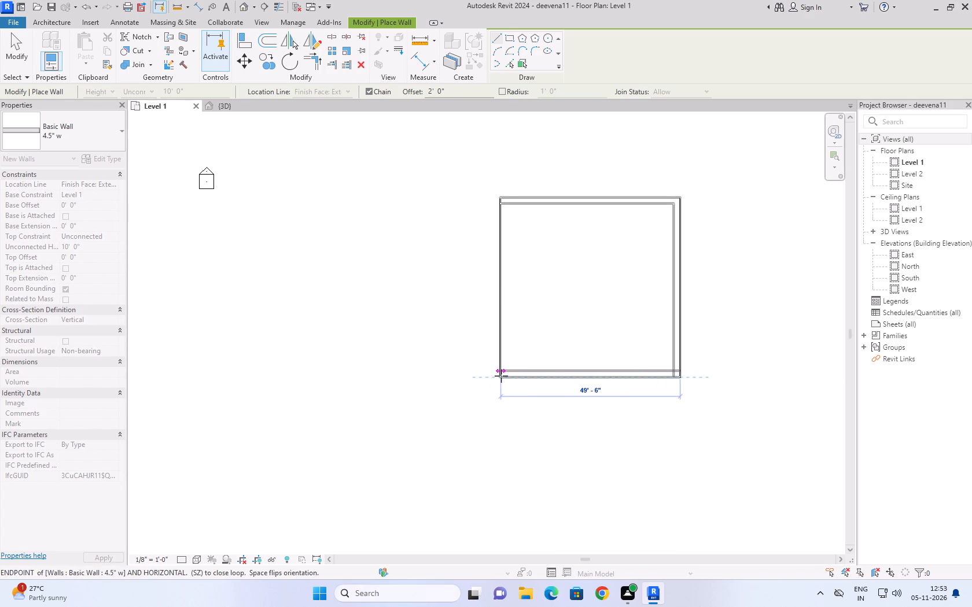
click(499, 376)
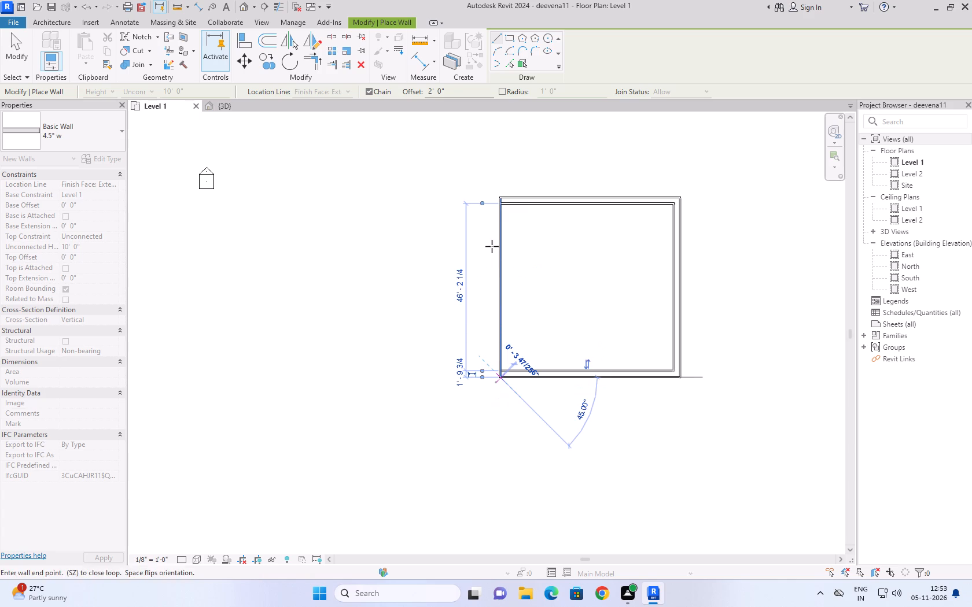
click(498, 194)
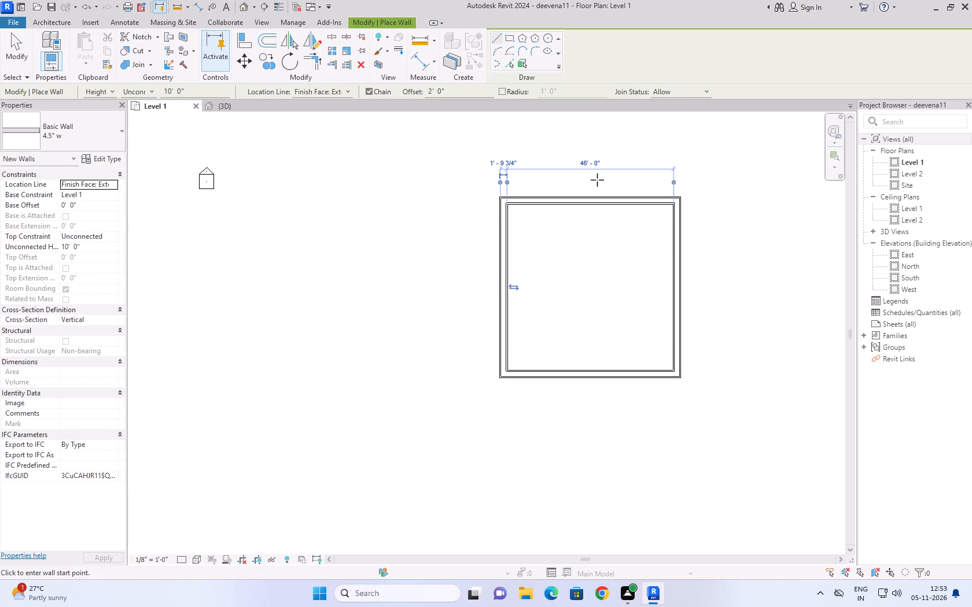
key(Escape)
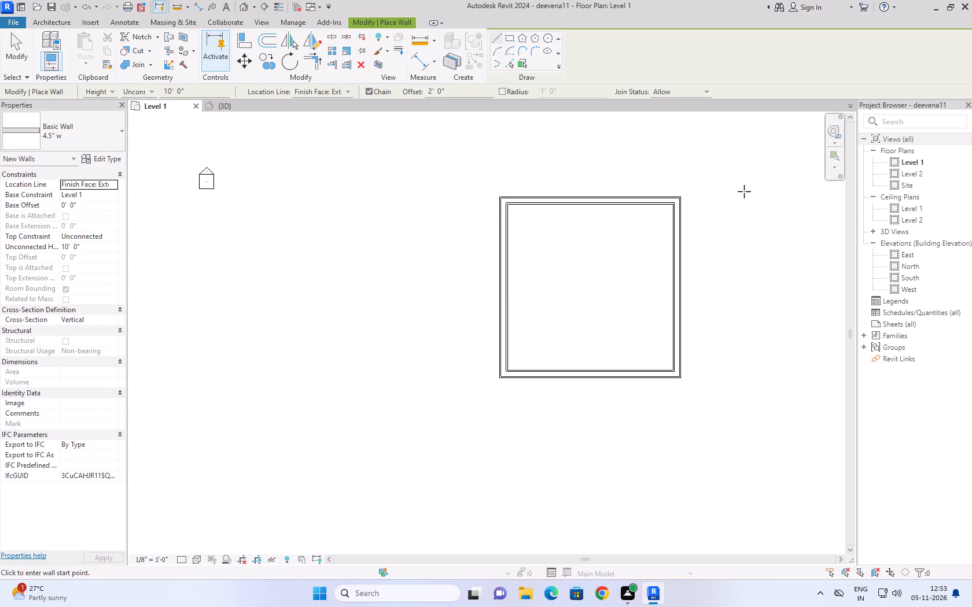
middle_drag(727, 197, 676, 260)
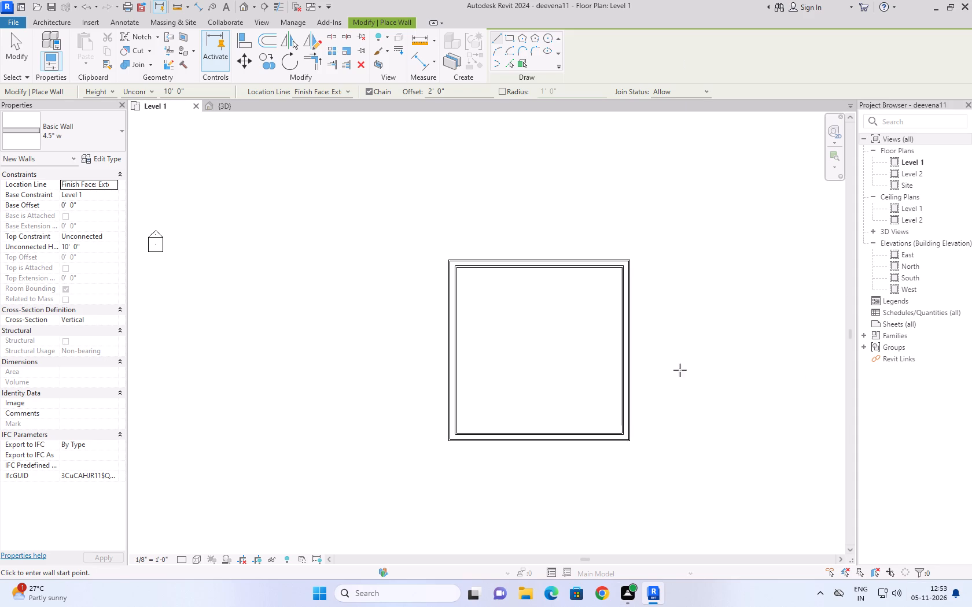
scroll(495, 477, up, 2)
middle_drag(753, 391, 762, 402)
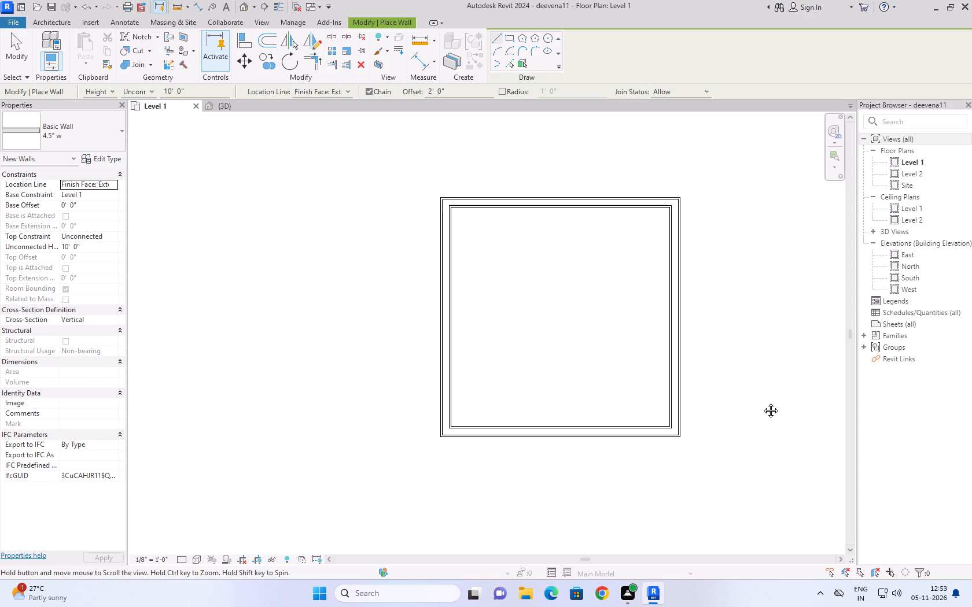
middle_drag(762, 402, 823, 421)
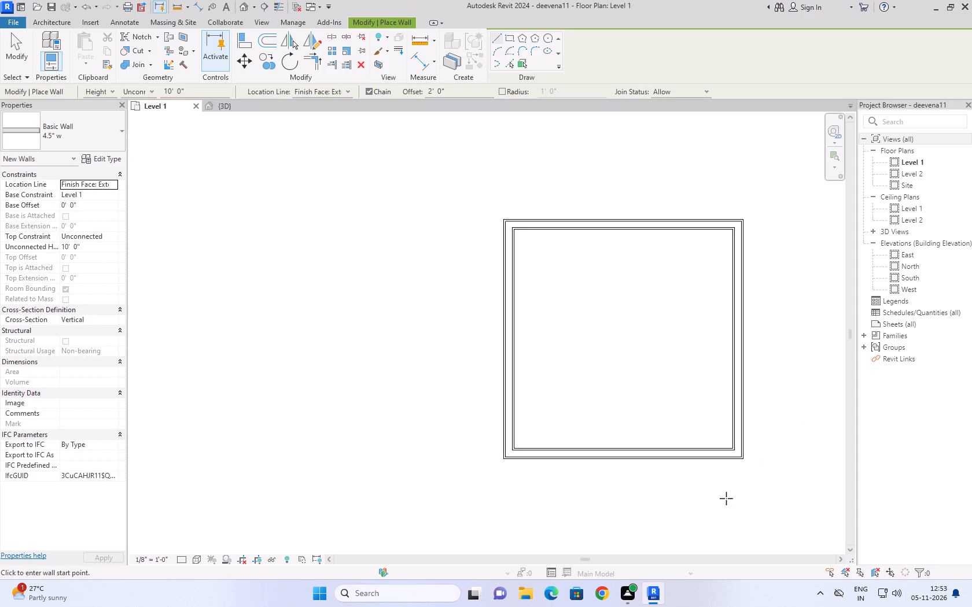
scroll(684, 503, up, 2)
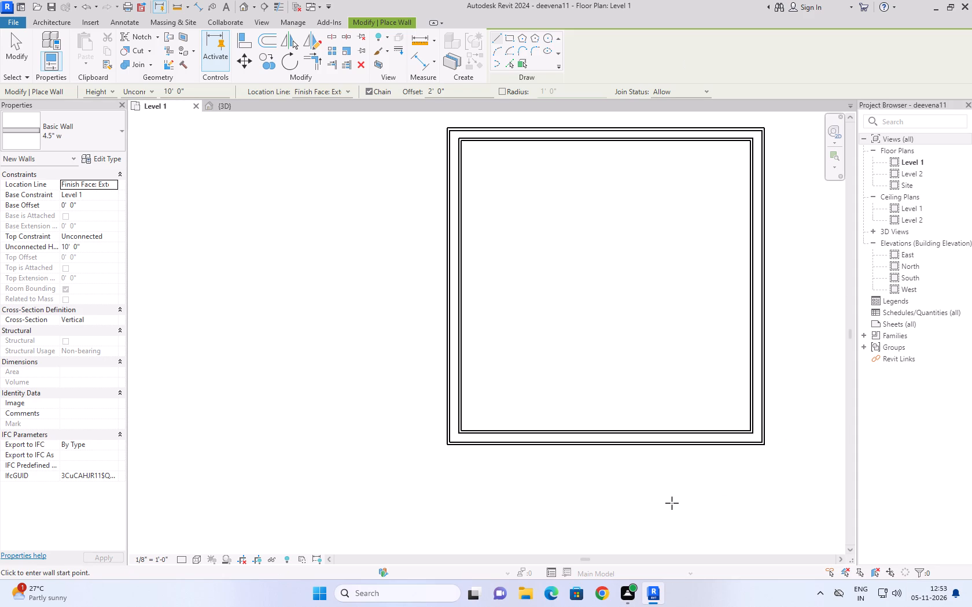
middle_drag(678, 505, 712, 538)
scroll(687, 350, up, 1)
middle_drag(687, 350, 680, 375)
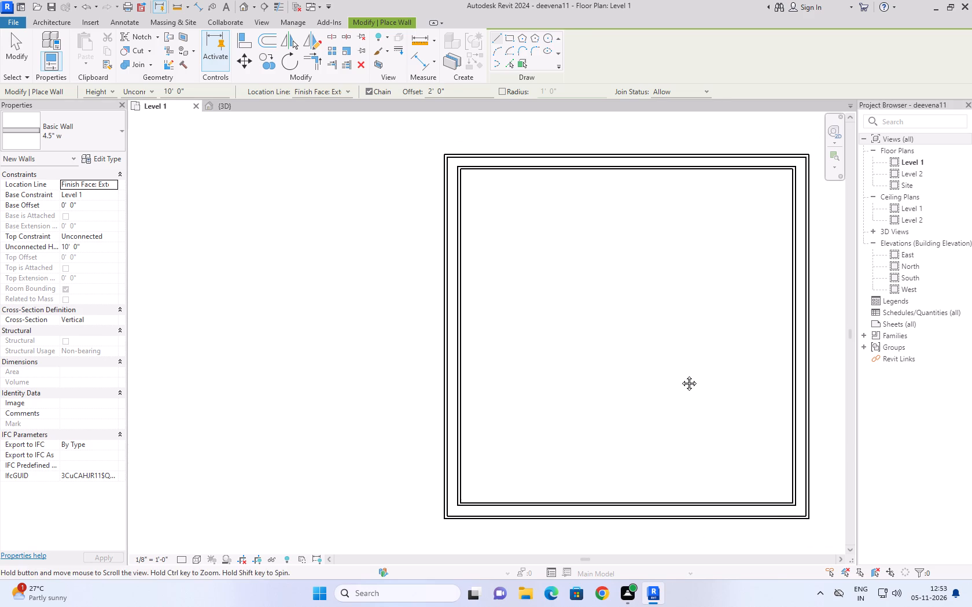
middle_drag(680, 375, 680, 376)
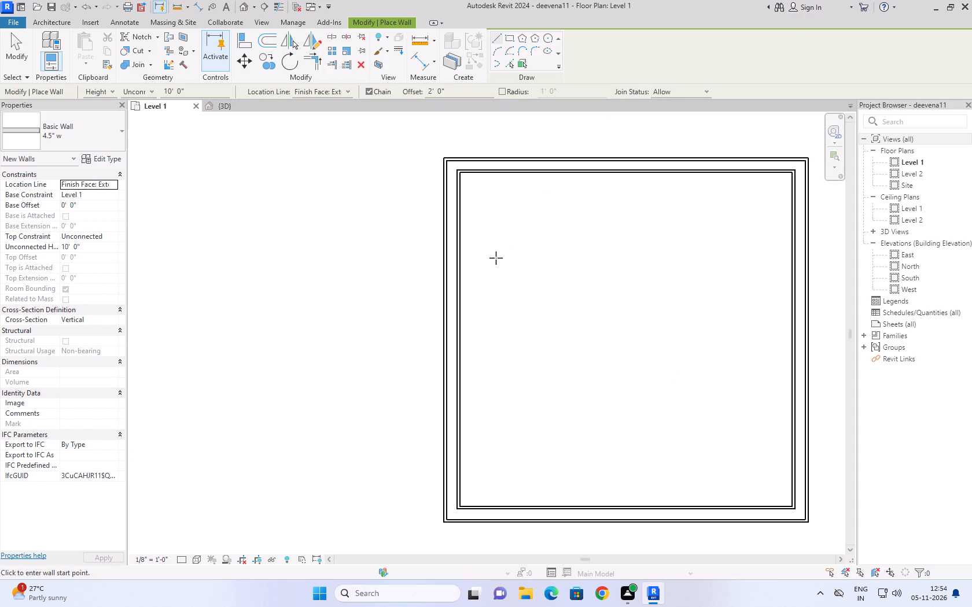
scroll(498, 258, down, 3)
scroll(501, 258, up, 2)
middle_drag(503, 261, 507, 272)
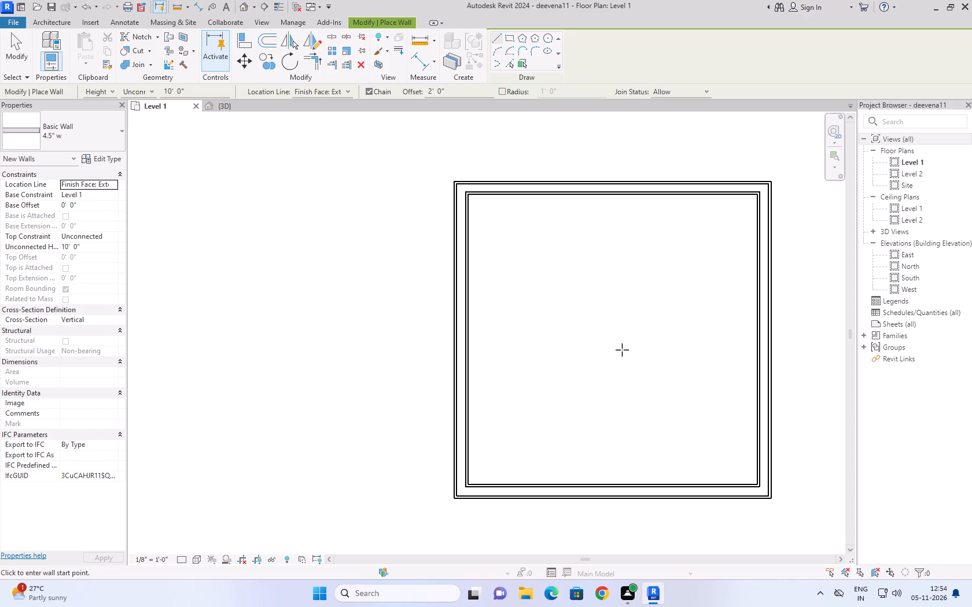
Start a third ring by tracing about 46' along the inner square's bottom edge, with the 2' offset flipped to the inside.
click(466, 488)
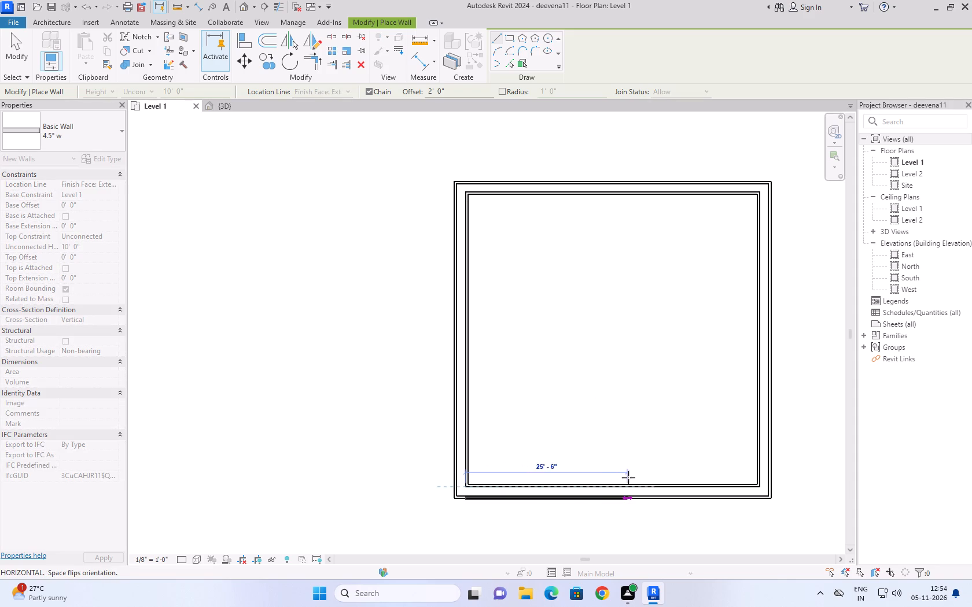
key(space)
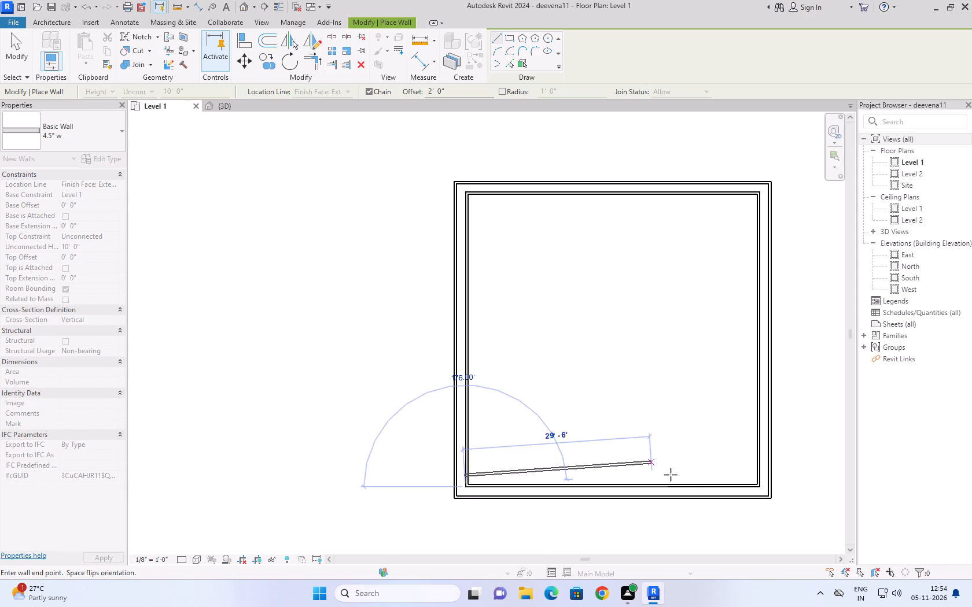
scroll(746, 489, up, 3)
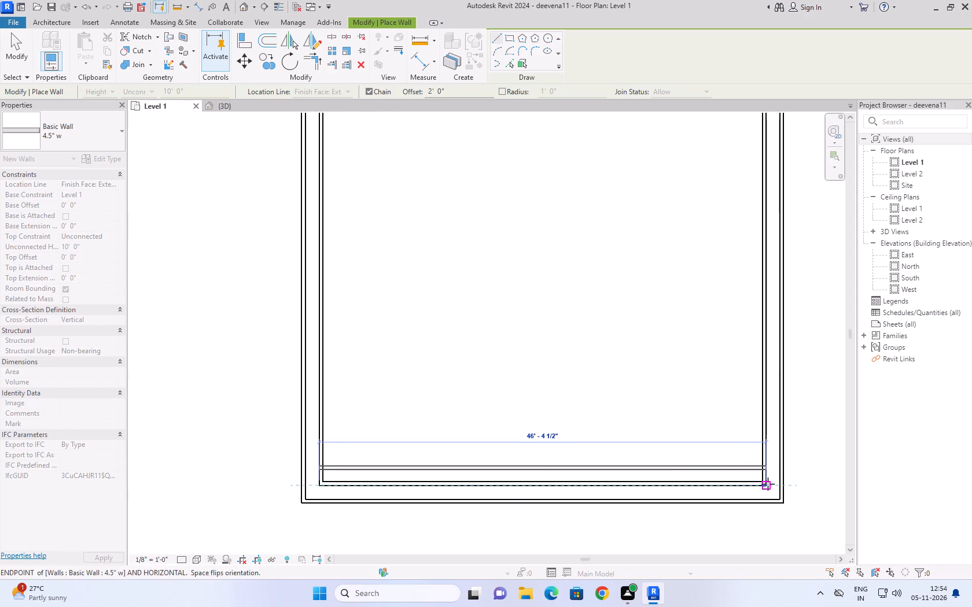
click(768, 484)
middle_drag(757, 347, 669, 556)
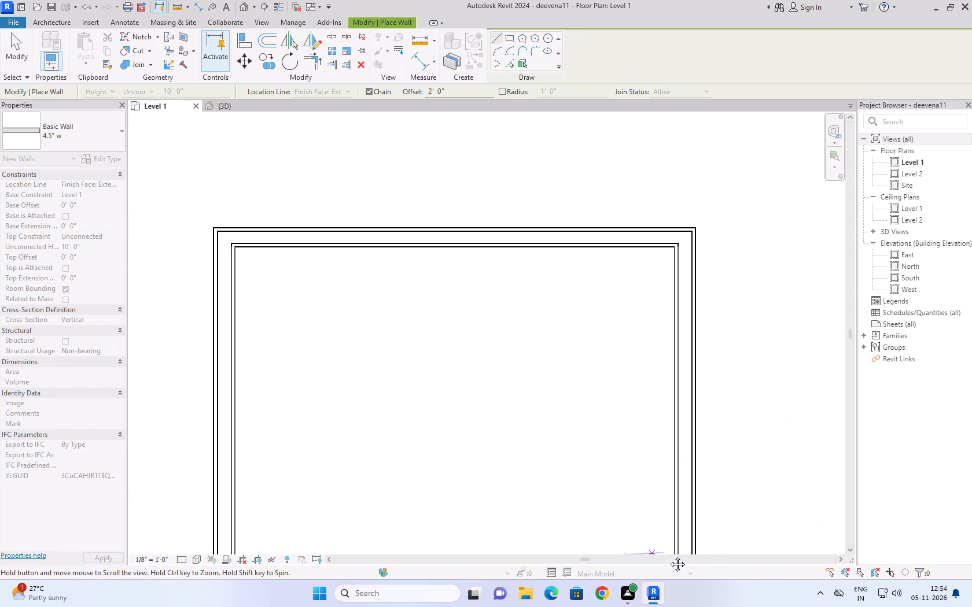
middle_drag(669, 556, 669, 557)
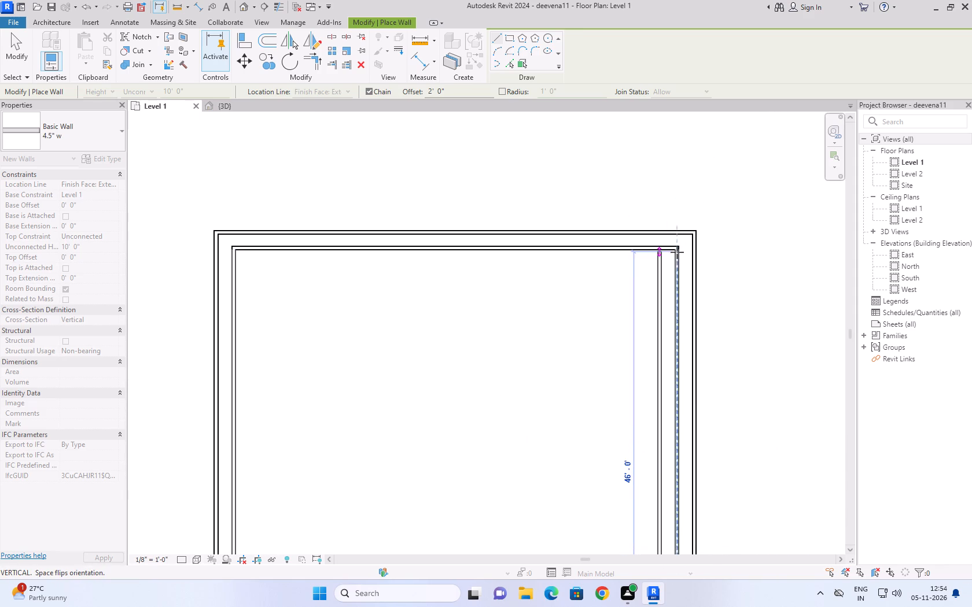
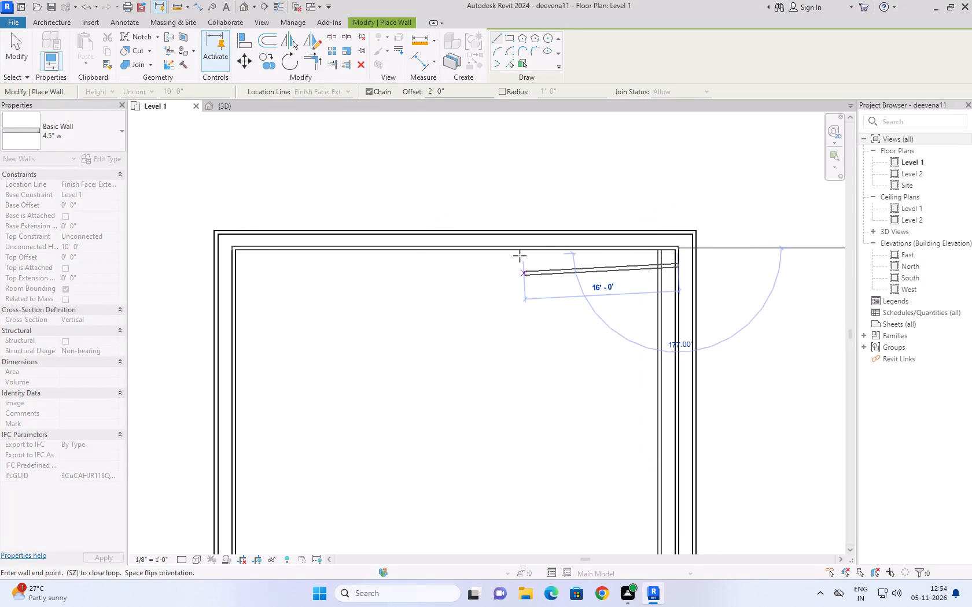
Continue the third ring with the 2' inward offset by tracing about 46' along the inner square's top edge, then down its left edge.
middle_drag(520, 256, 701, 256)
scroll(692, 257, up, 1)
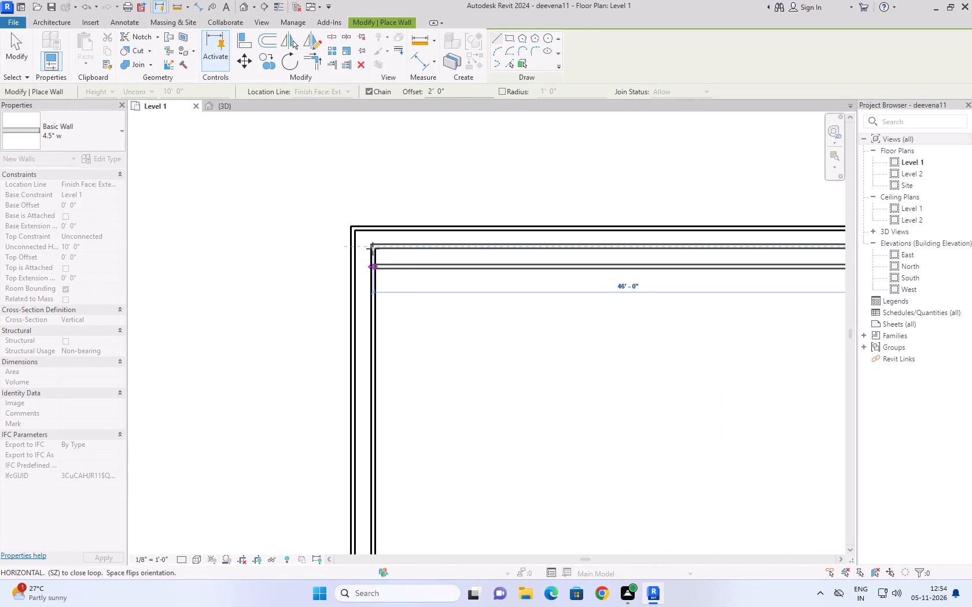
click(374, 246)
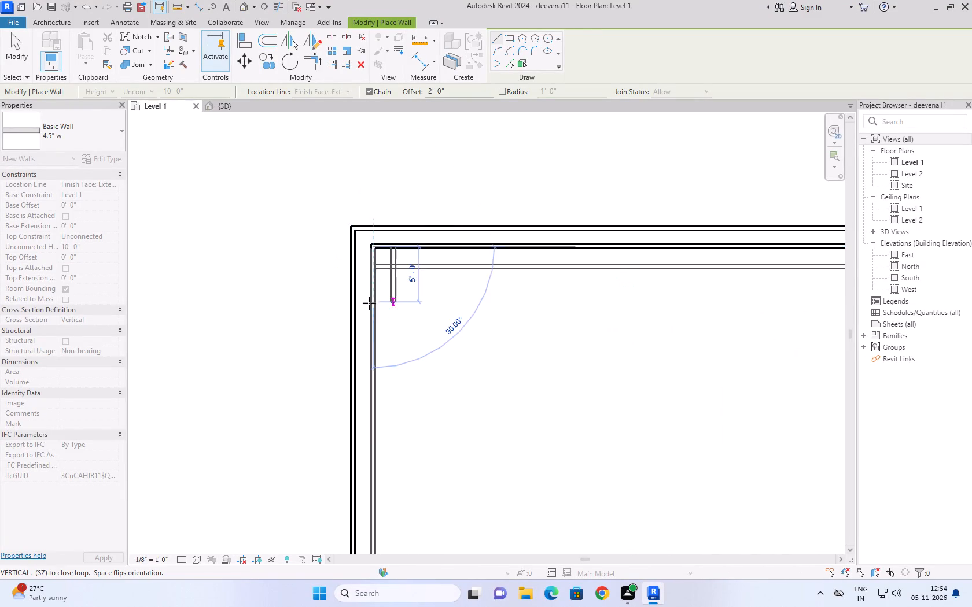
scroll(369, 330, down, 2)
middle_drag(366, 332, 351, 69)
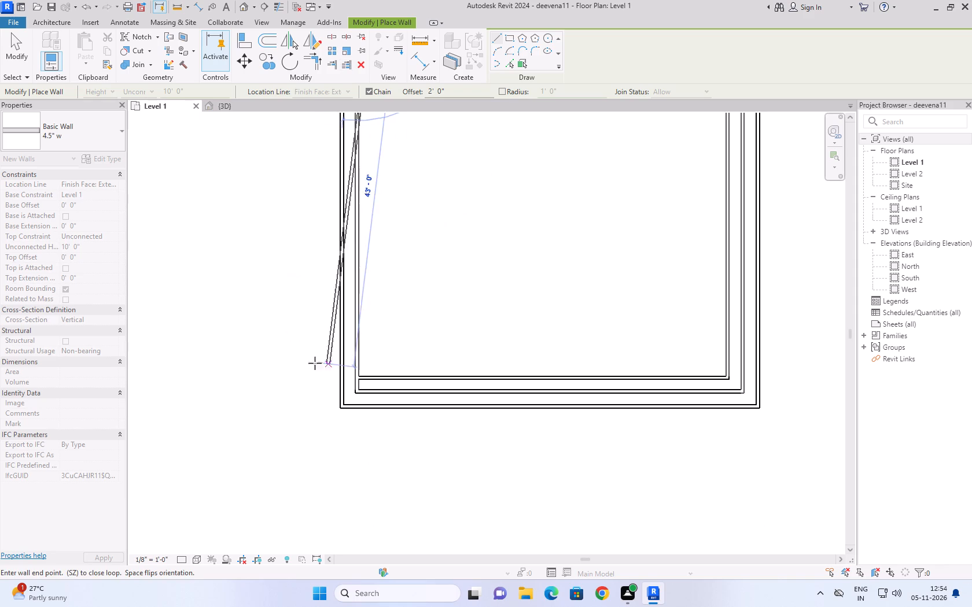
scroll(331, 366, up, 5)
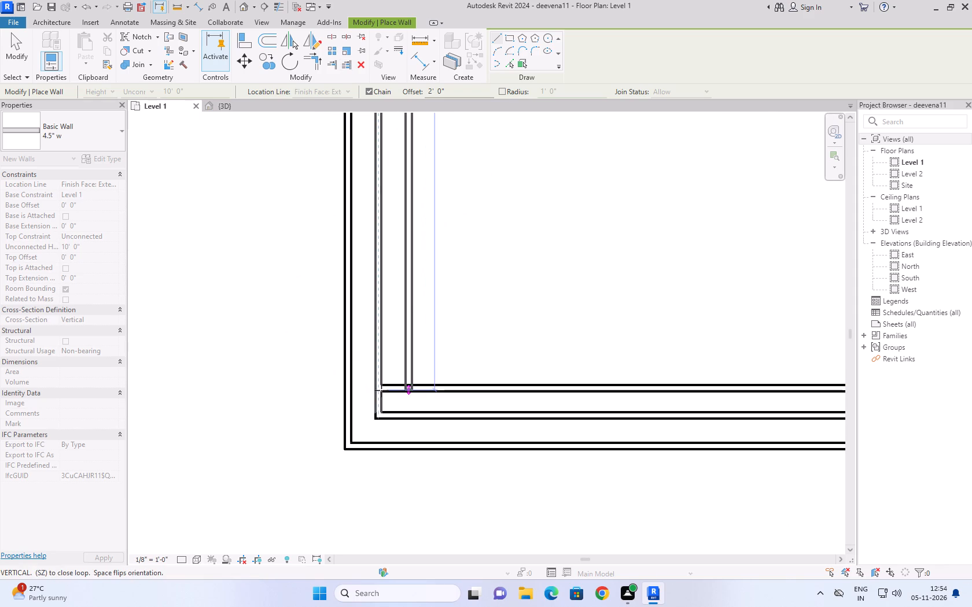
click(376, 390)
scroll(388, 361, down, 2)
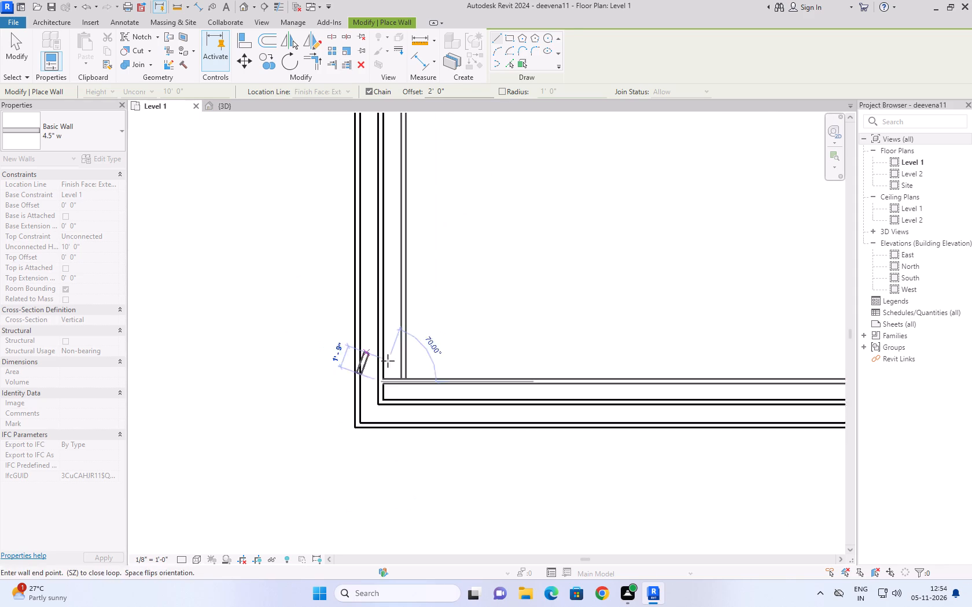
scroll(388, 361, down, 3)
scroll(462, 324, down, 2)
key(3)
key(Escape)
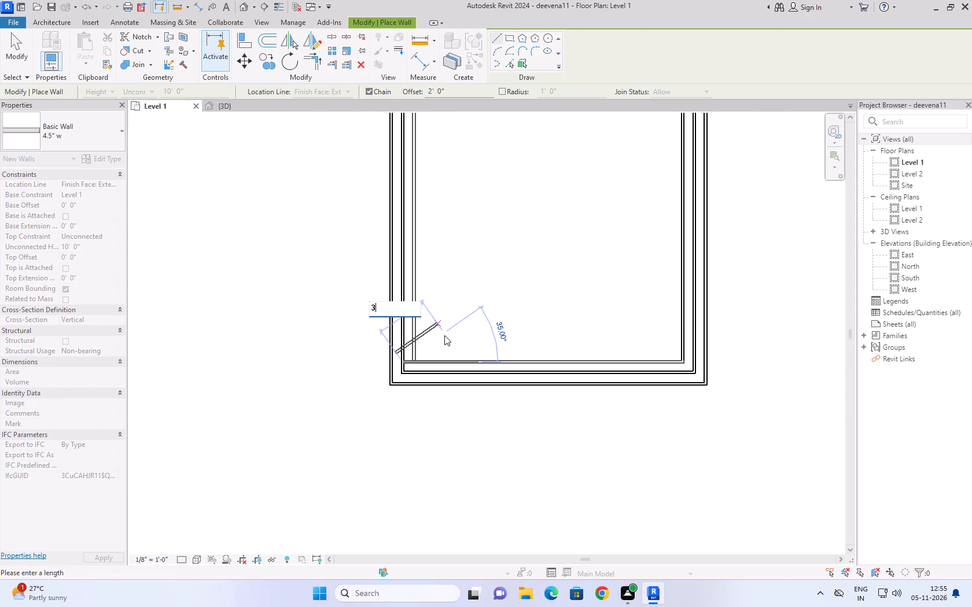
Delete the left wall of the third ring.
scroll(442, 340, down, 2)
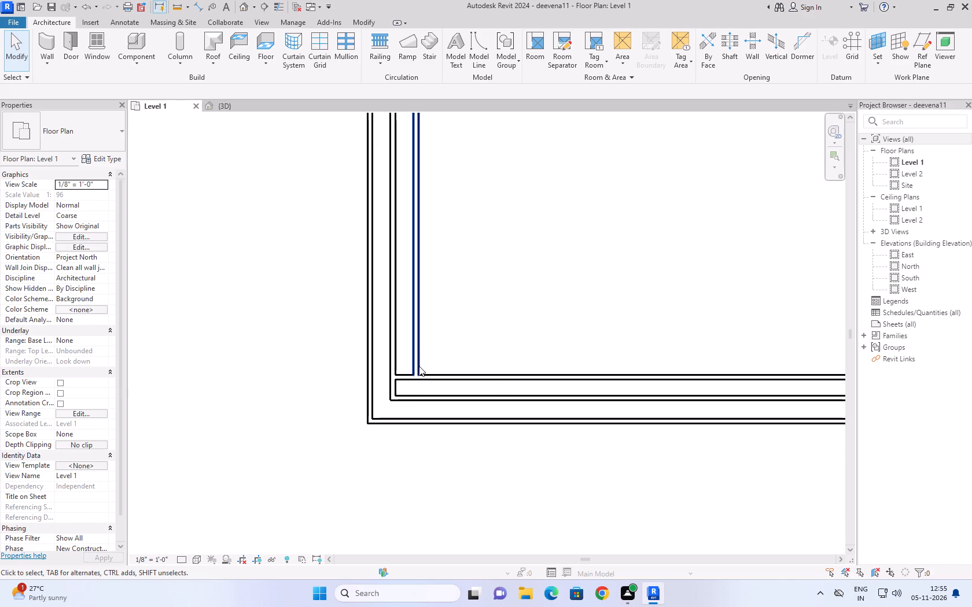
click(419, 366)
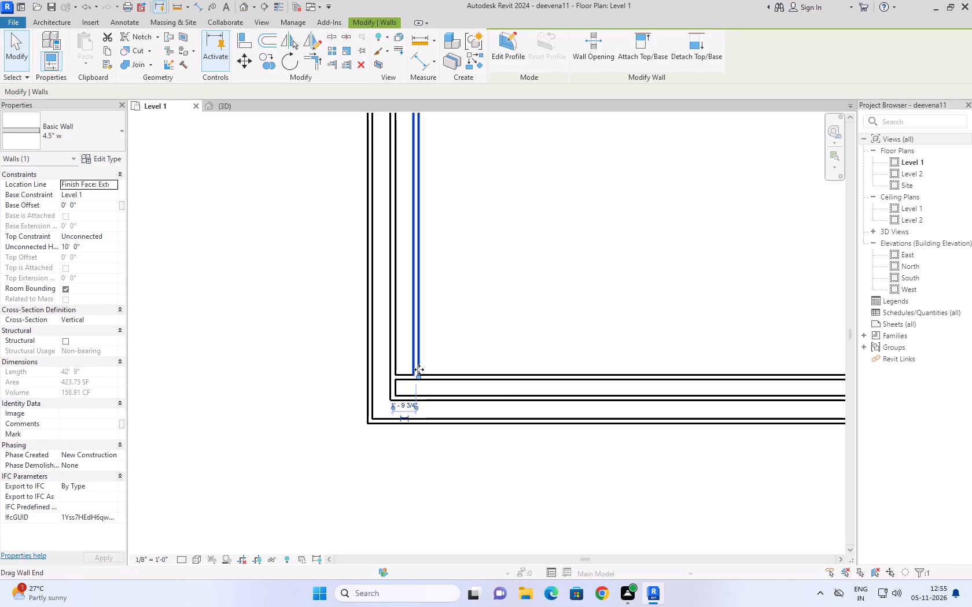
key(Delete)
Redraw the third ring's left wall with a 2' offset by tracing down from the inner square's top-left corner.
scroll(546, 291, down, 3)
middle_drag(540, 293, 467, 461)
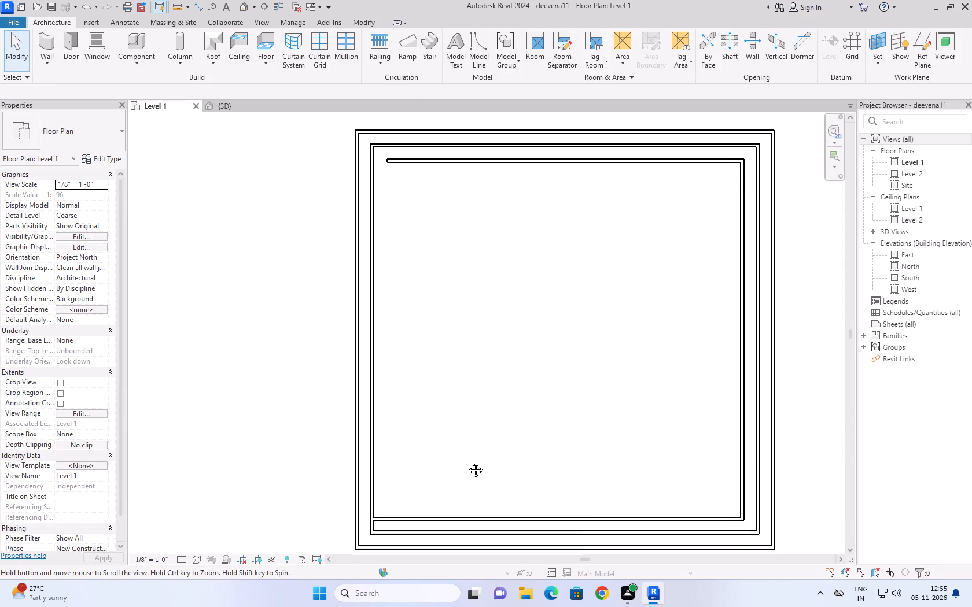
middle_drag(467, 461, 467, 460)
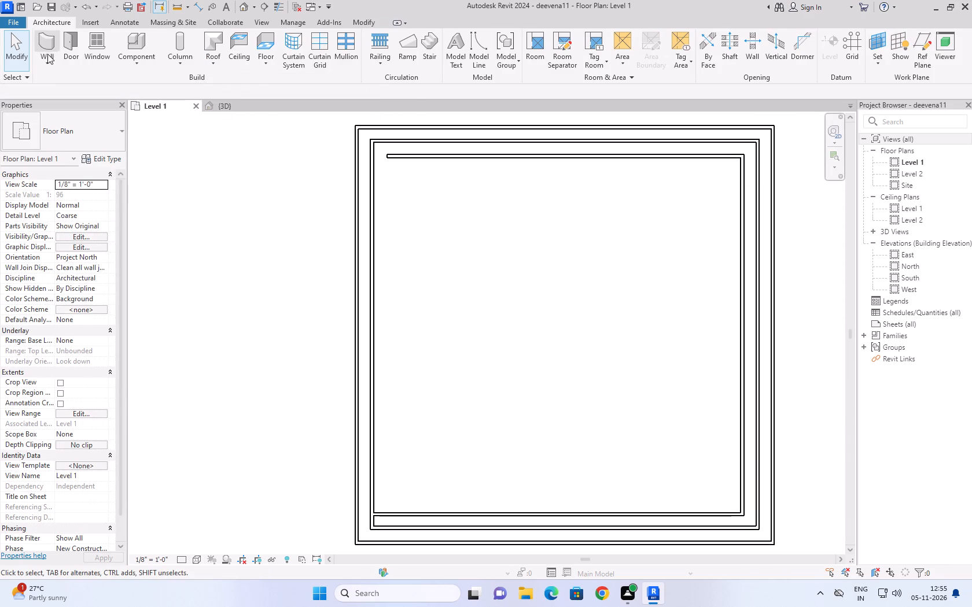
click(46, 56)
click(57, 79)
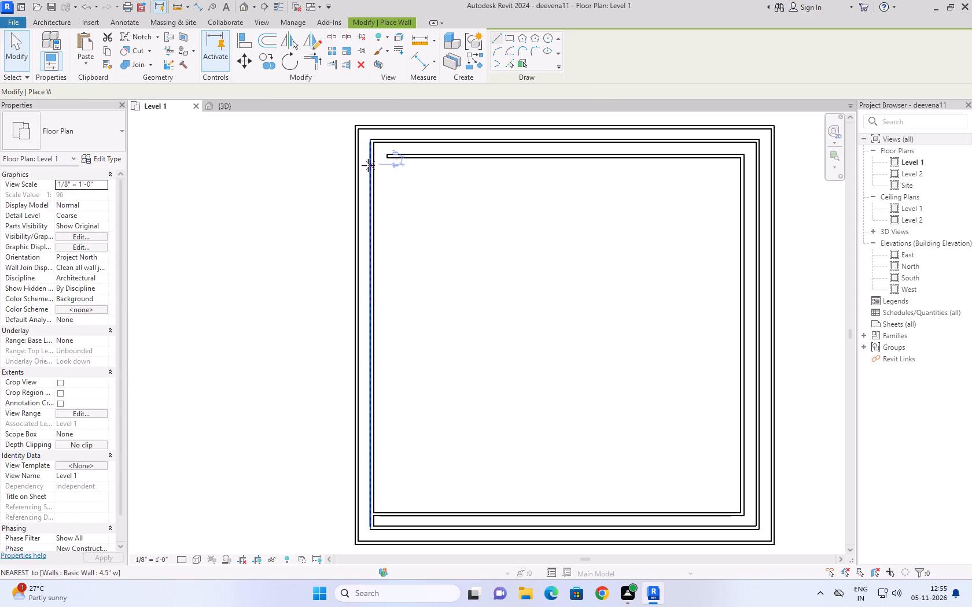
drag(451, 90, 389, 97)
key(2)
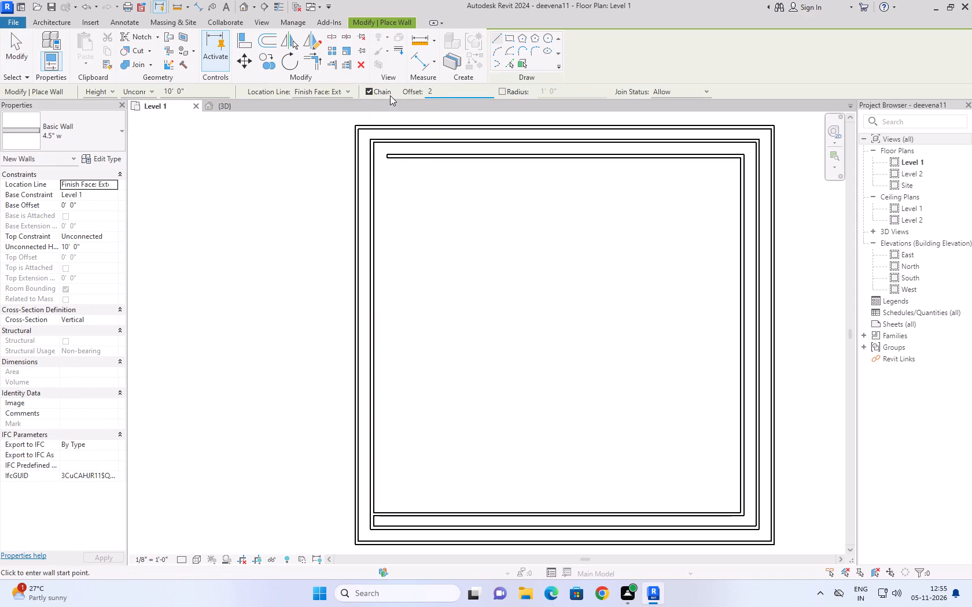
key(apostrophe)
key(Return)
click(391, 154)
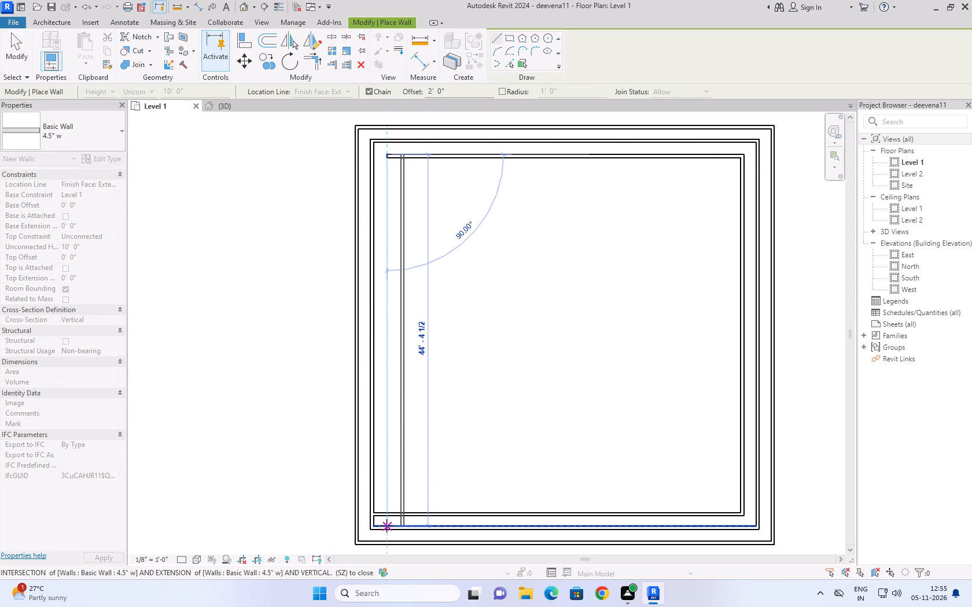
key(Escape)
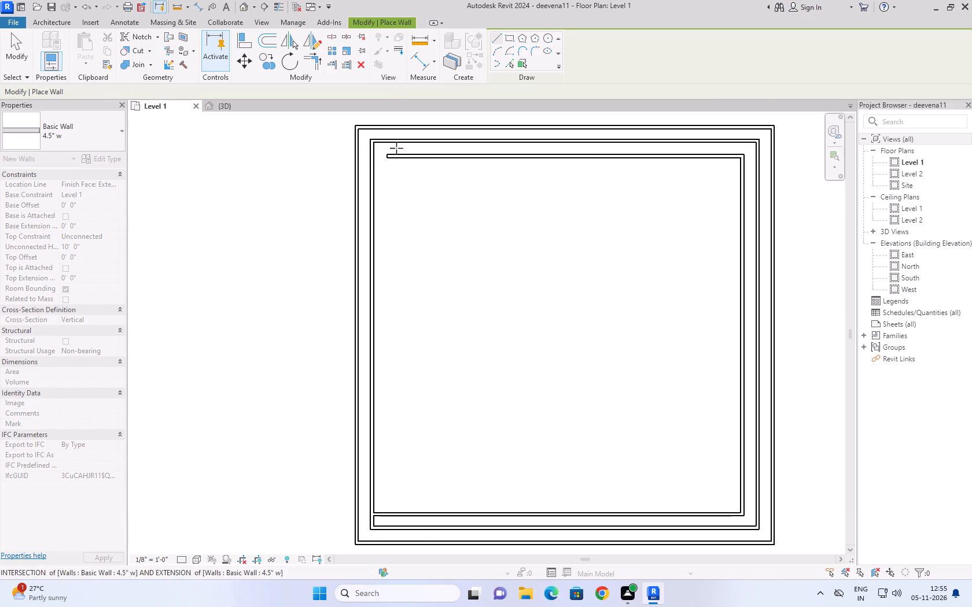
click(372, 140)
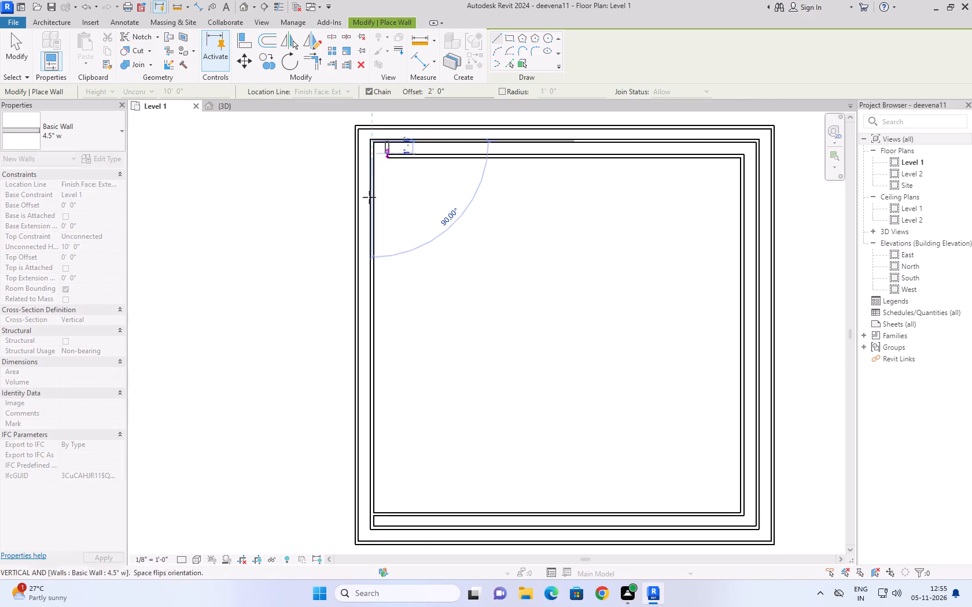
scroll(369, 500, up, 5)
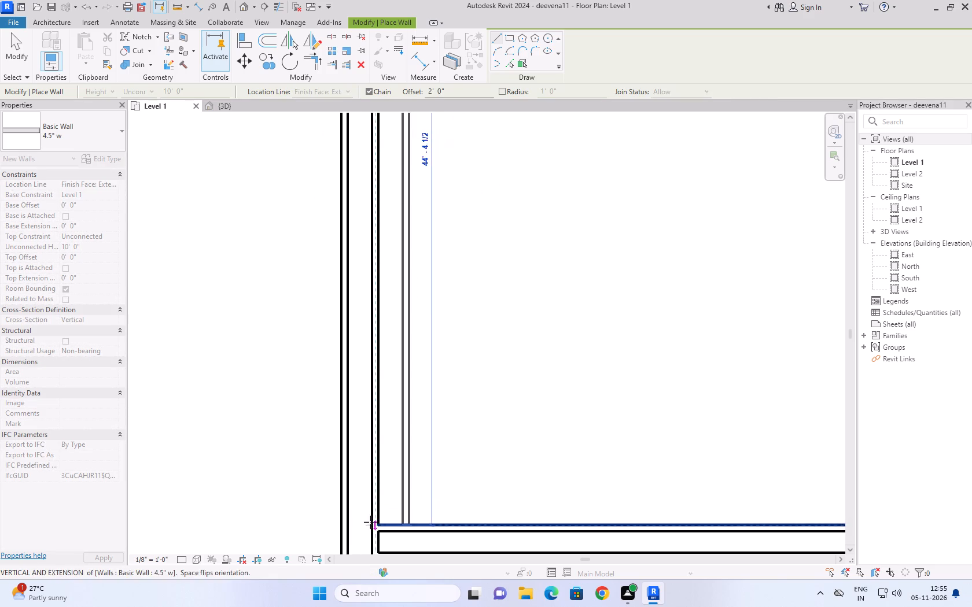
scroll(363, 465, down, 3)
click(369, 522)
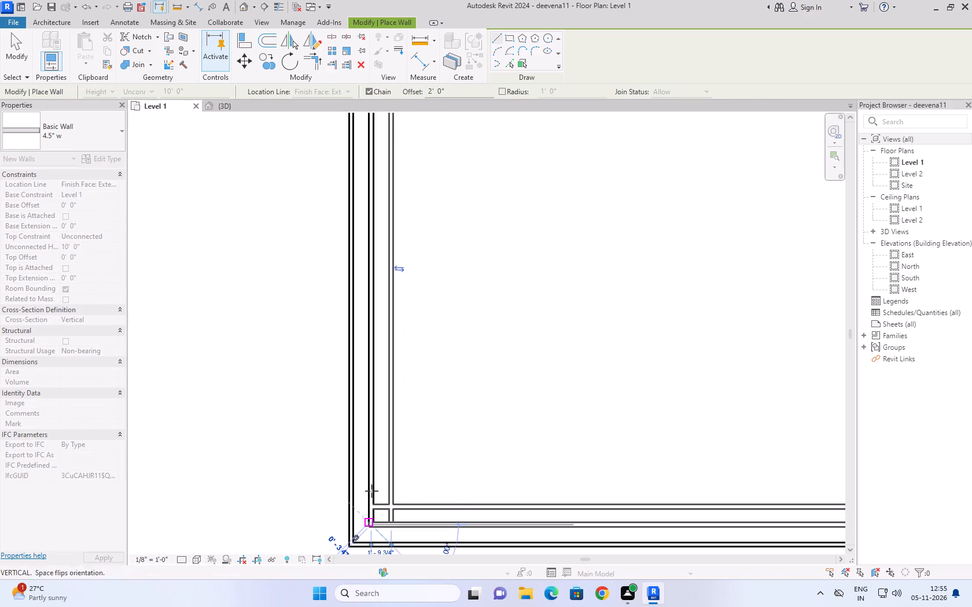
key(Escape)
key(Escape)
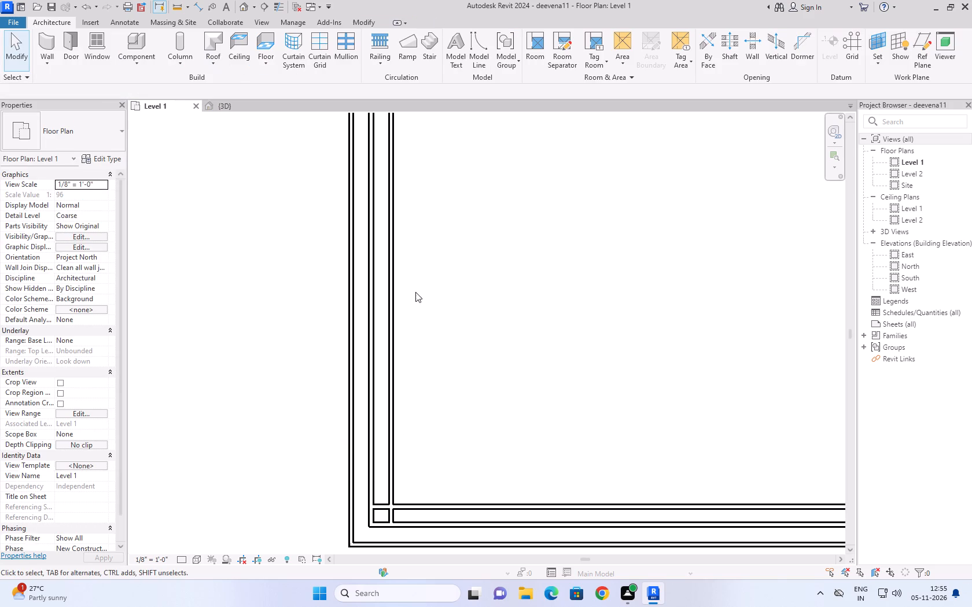
Delete the four walls of the third ring one by one, keeping the two outer squares.
scroll(423, 496, up, 2)
middle_drag(393, 515, 385, 413)
scroll(385, 412, up, 4)
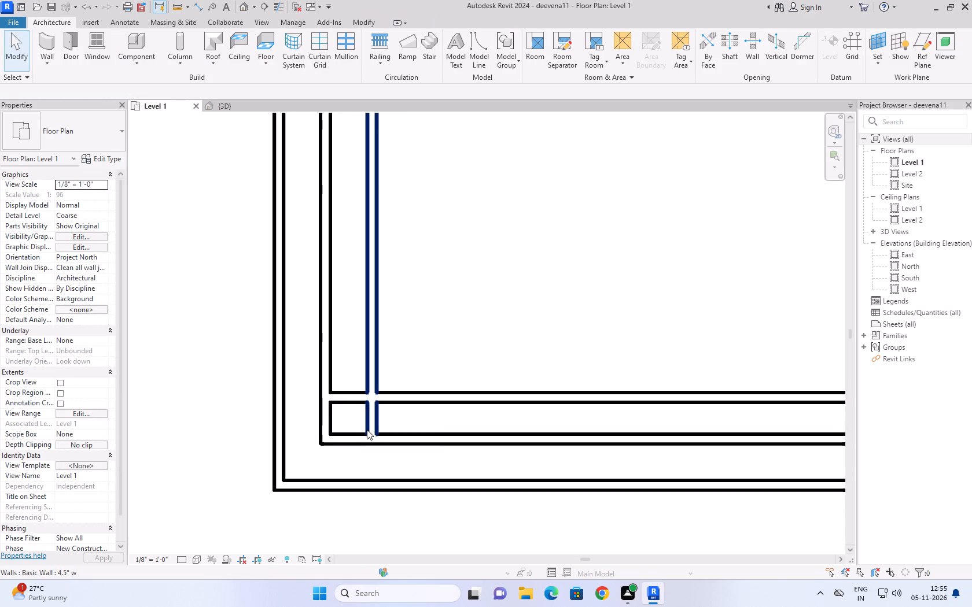
click(371, 423)
key(Delete)
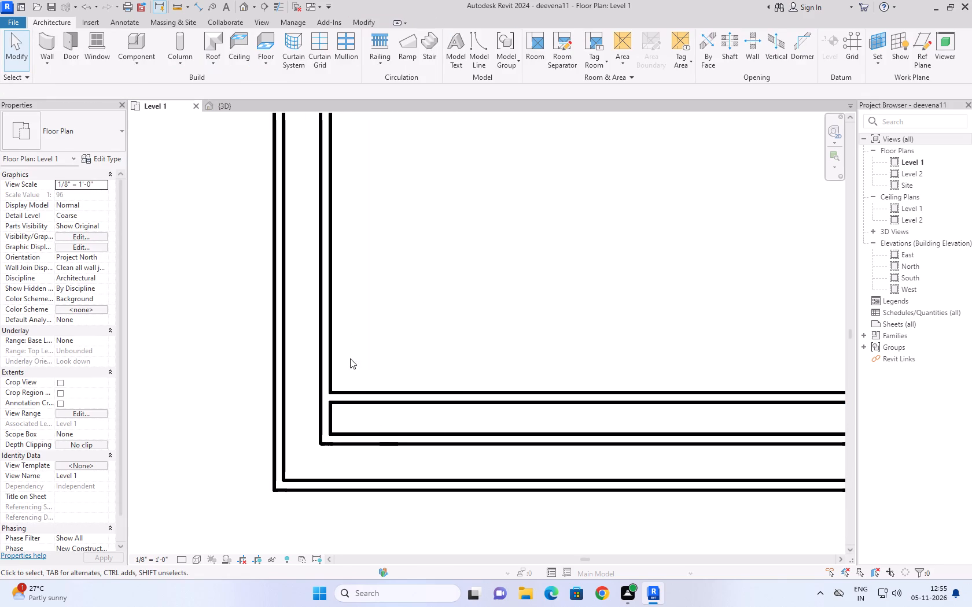
click(366, 399)
key(Delete)
scroll(372, 354, down, 11)
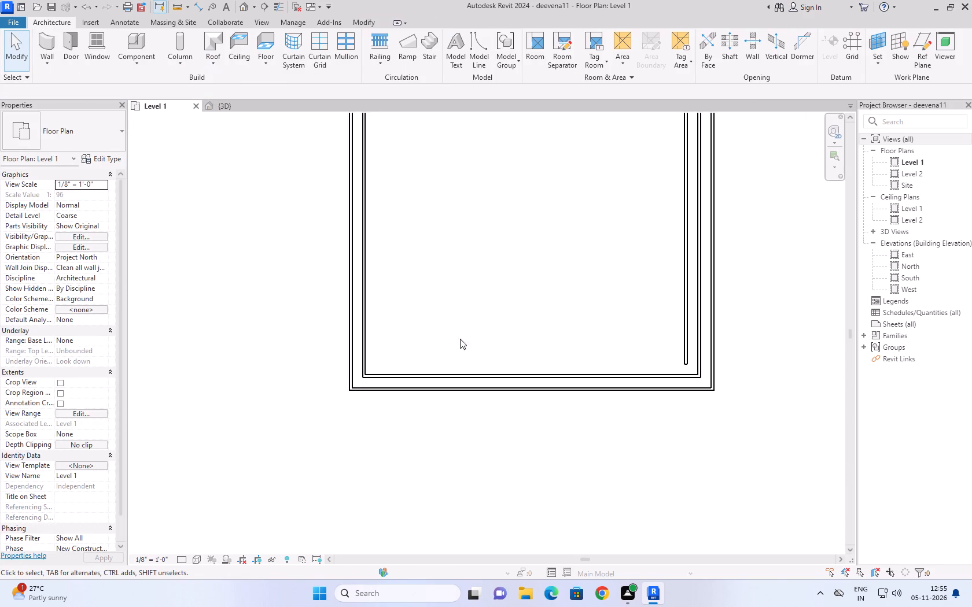
middle_drag(595, 309, 608, 382)
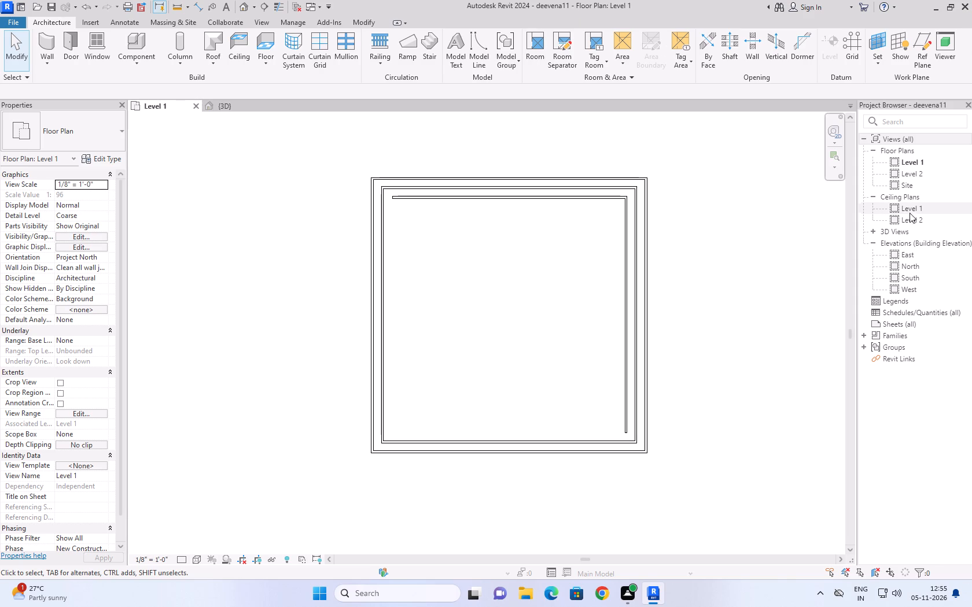
click(628, 198)
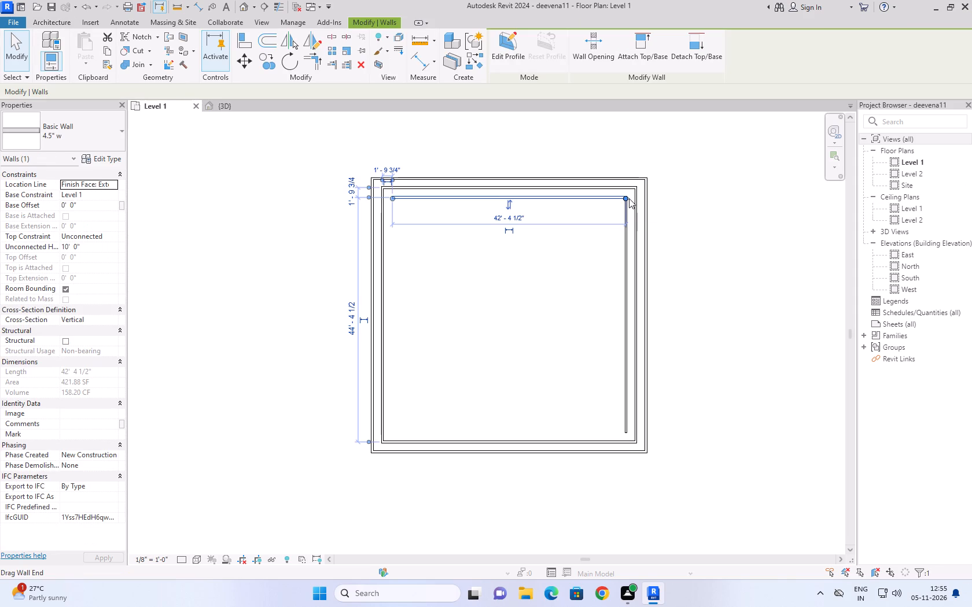
key(Delete)
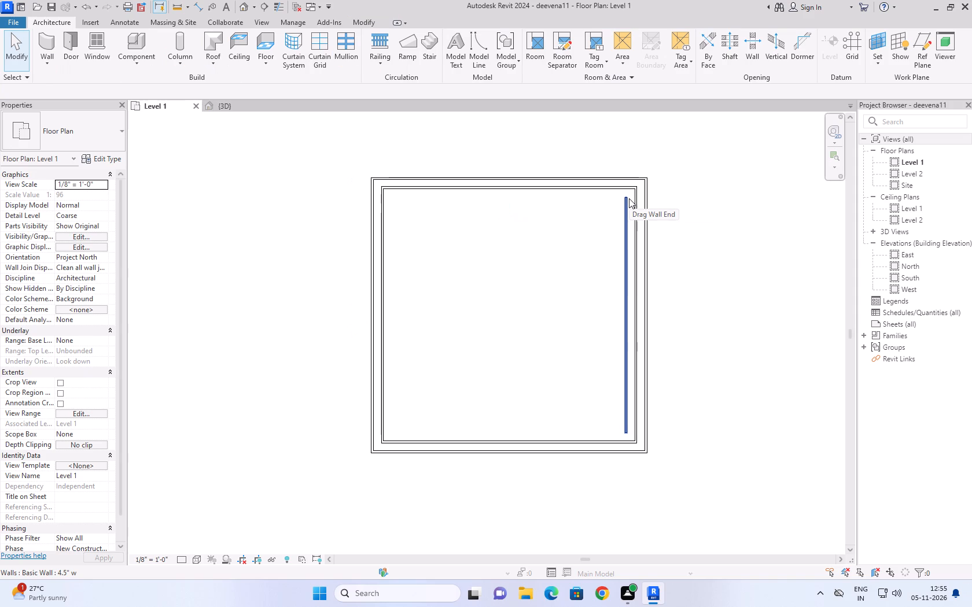
click(629, 198)
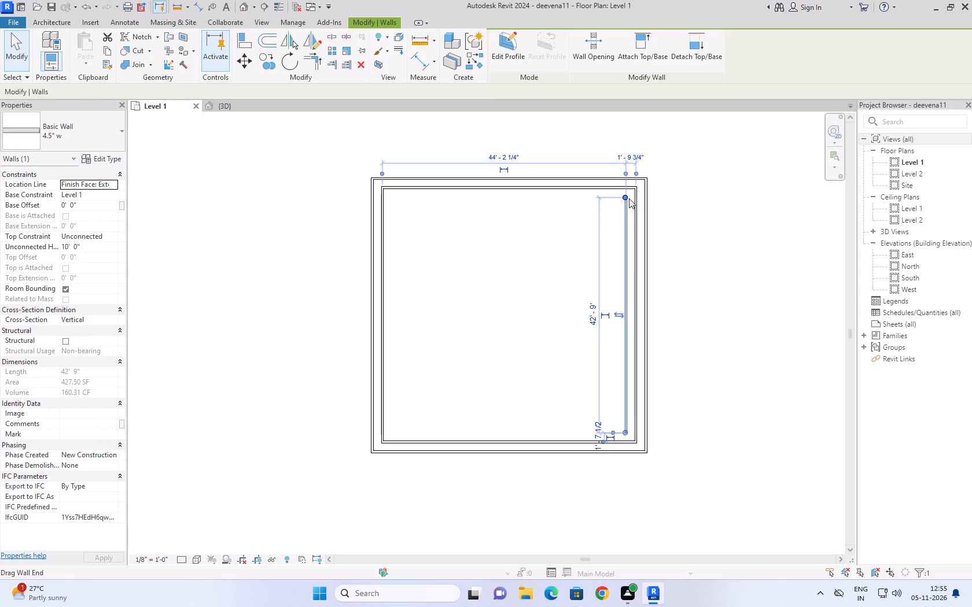
key(Delete)
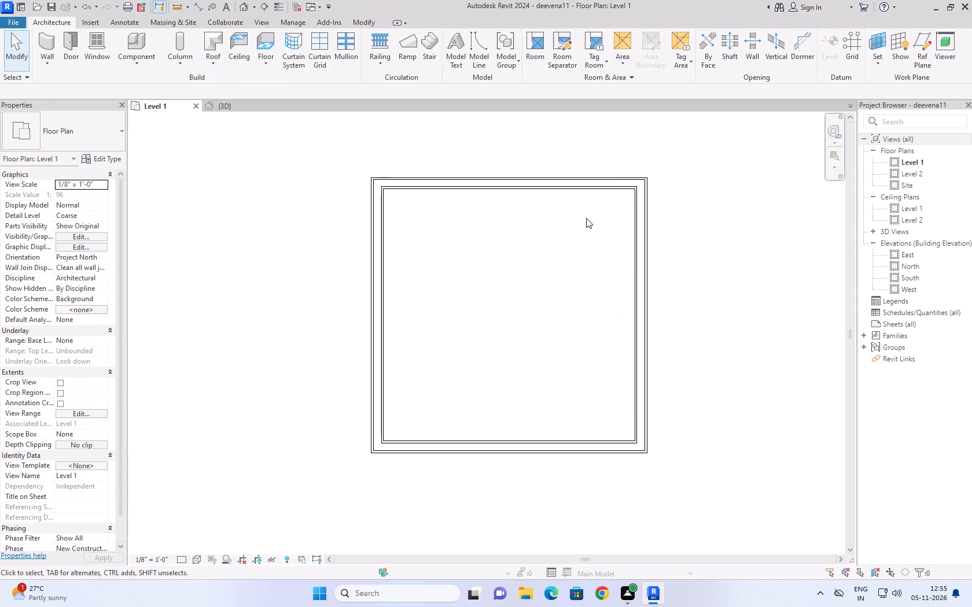
Delete all walls of the two remaining nested practice squares together.
drag(683, 158, 245, 512)
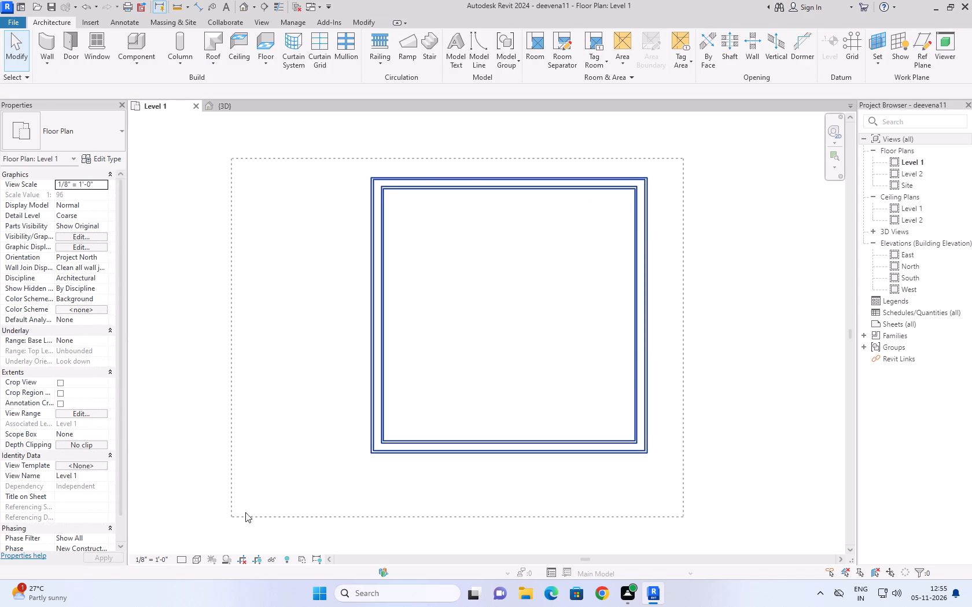
drag(245, 512, 310, 487)
key(Delete)
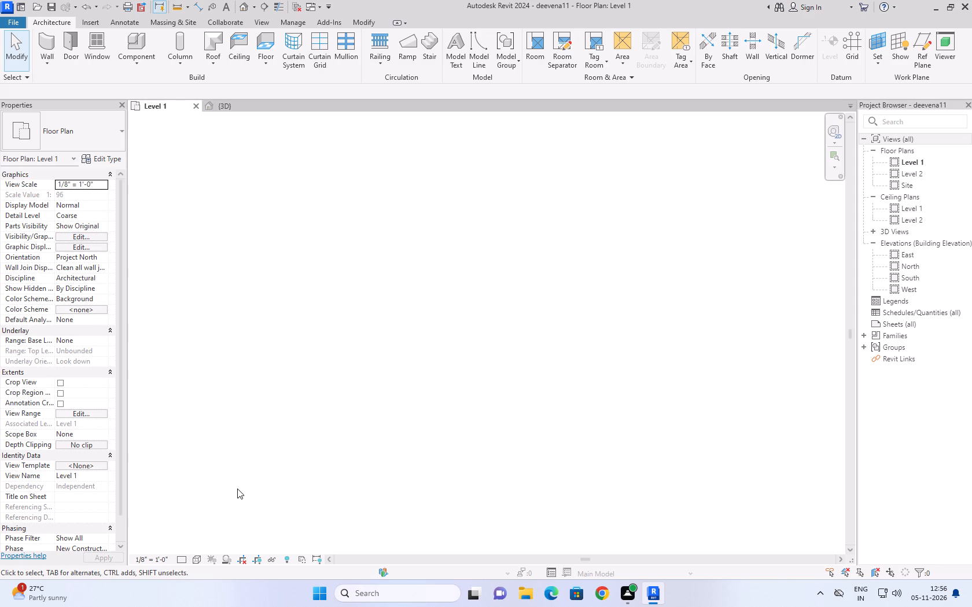
Draw three chained 4.5" walls forming an open-topped U, each about 50' long, in the empty area below and right of the second floor plan.
scroll(634, 348, down, 10)
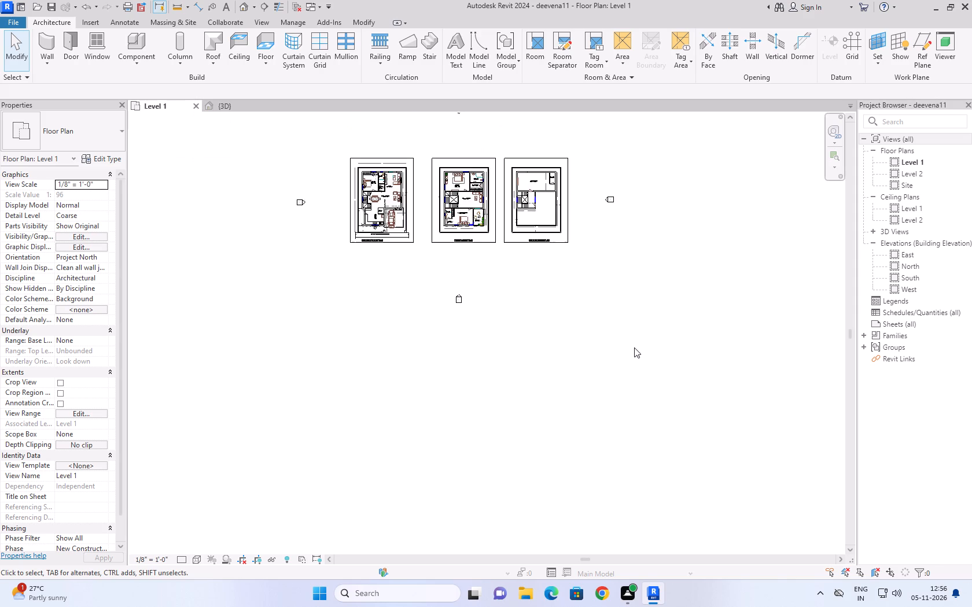
scroll(630, 335, up, 4)
middle_drag(614, 299, 511, 351)
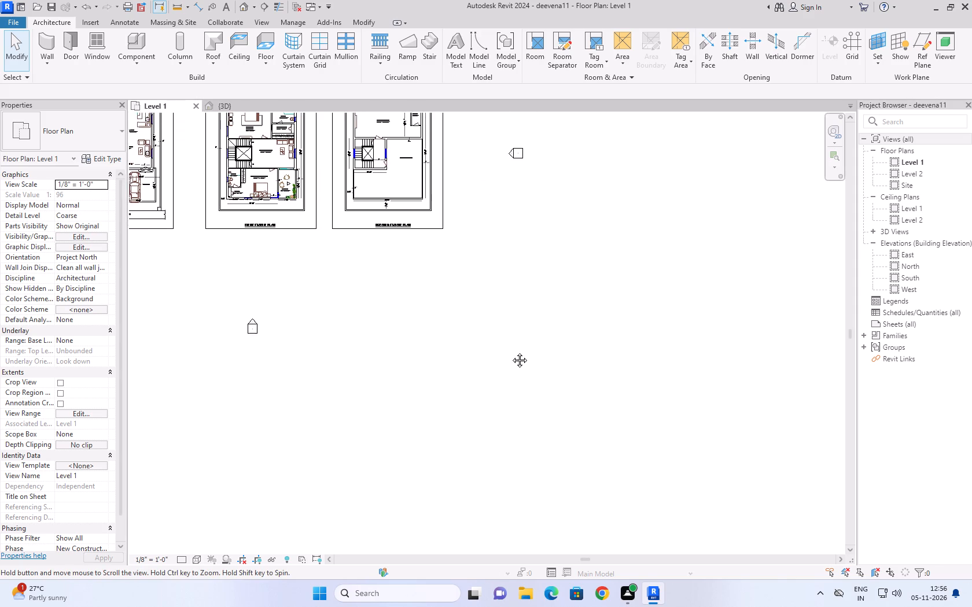
middle_drag(511, 351, 492, 377)
scroll(492, 377, up, 1)
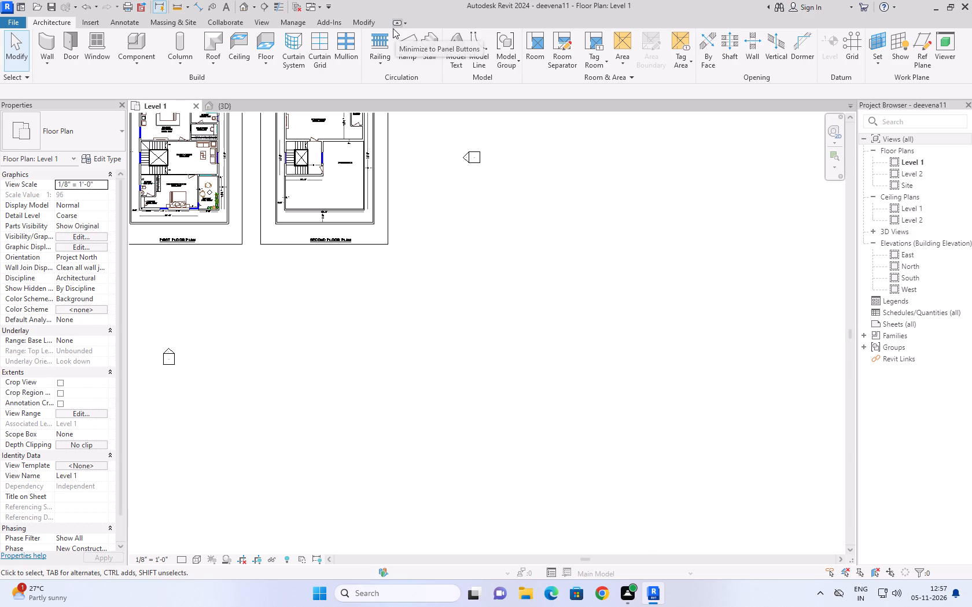
middle_drag(573, 385, 510, 335)
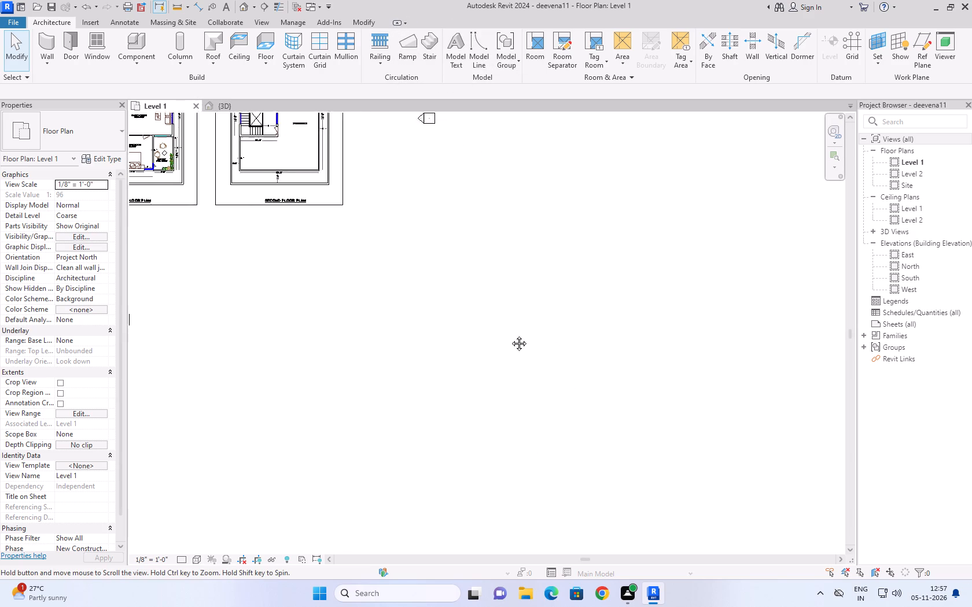
middle_drag(510, 335, 492, 317)
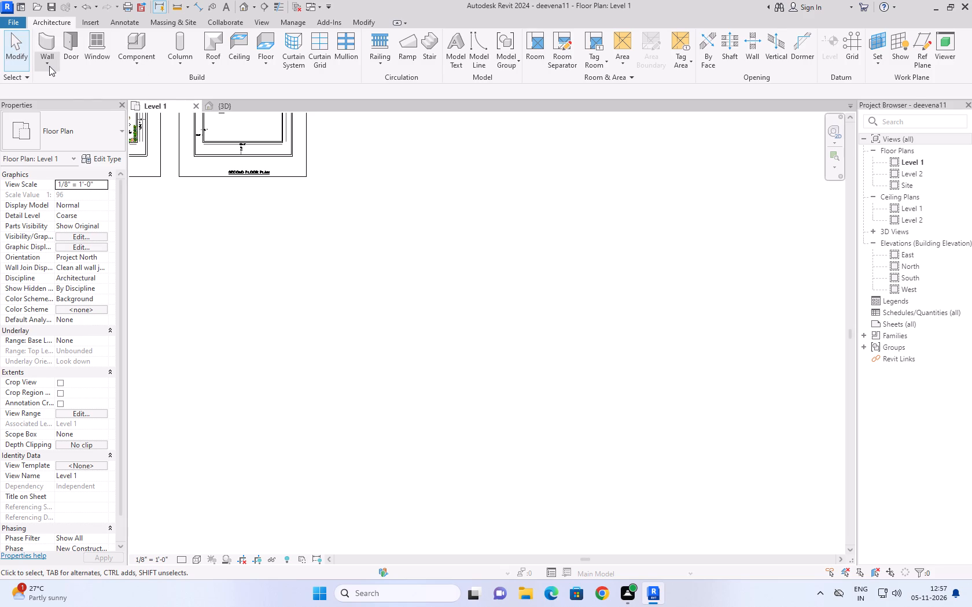
click(51, 64)
click(89, 80)
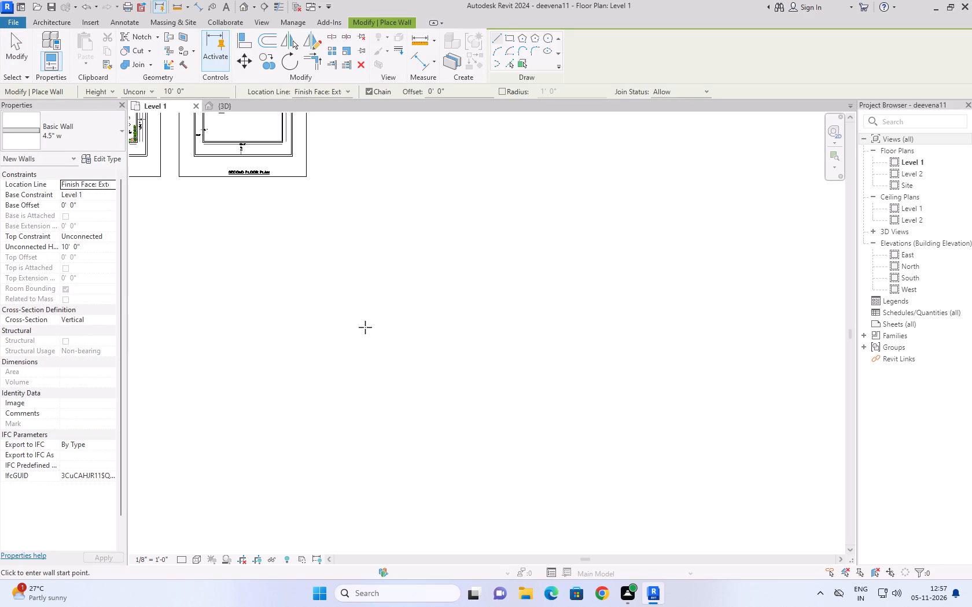
click(393, 271)
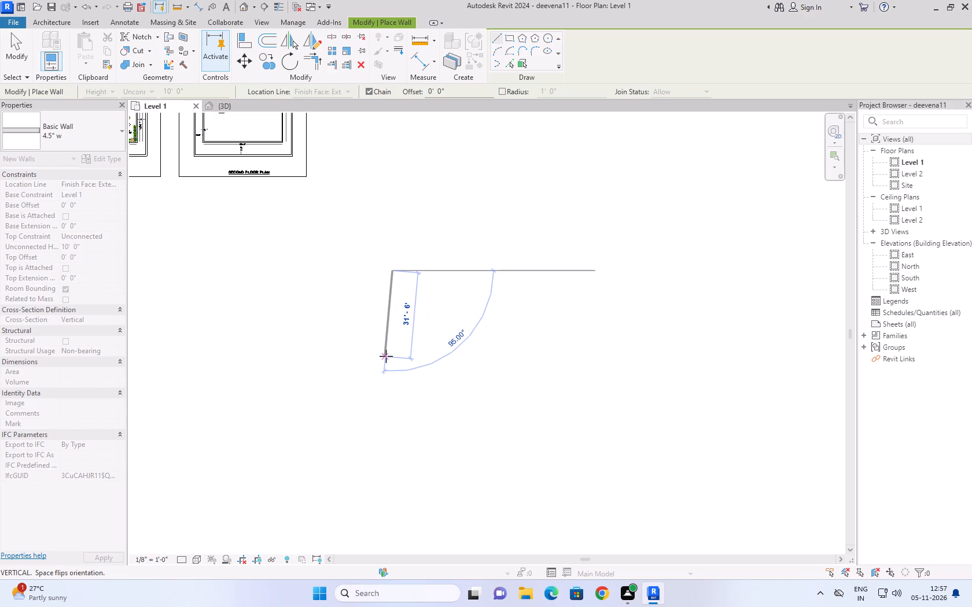
scroll(391, 325, up, 2)
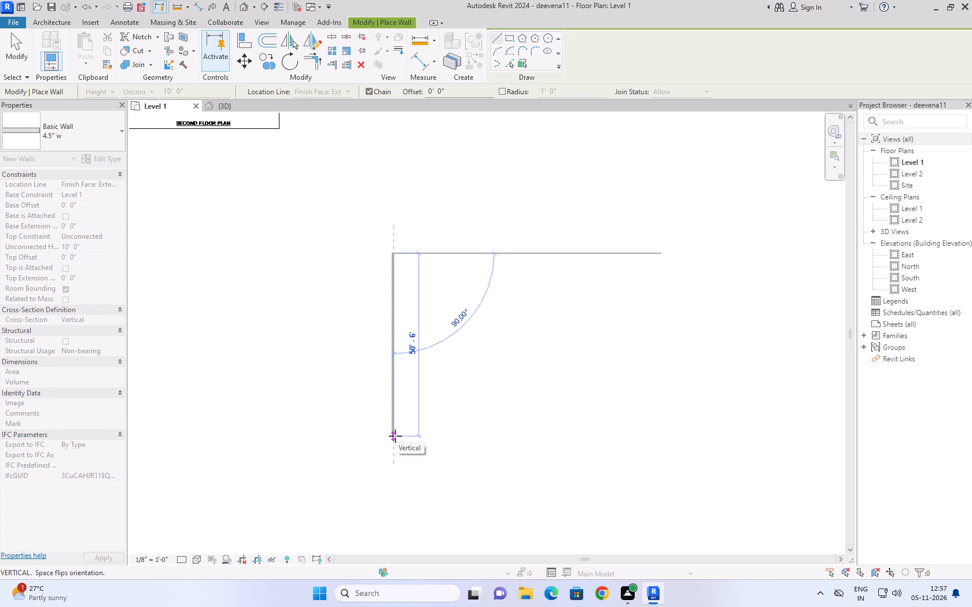
click(395, 434)
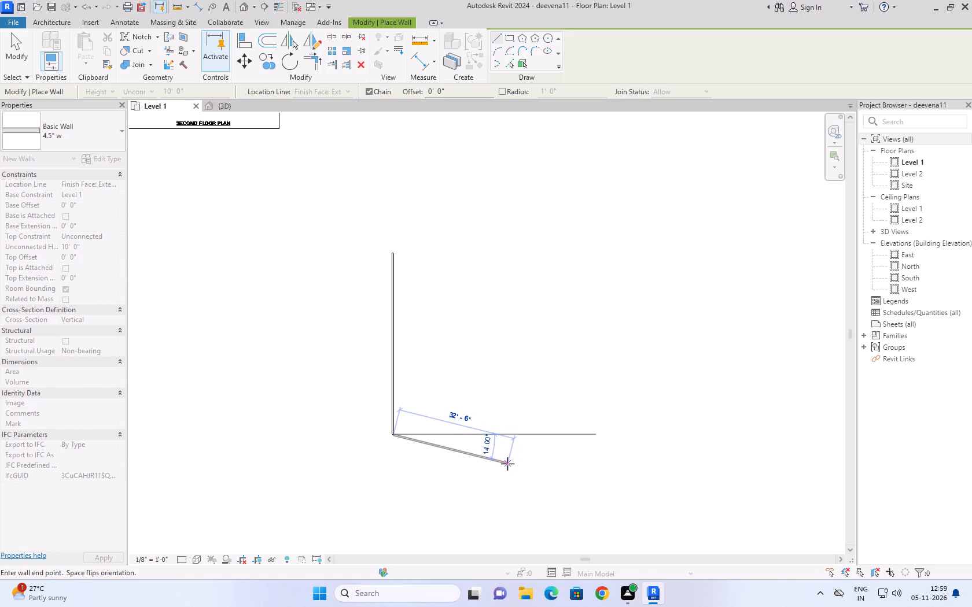
click(574, 431)
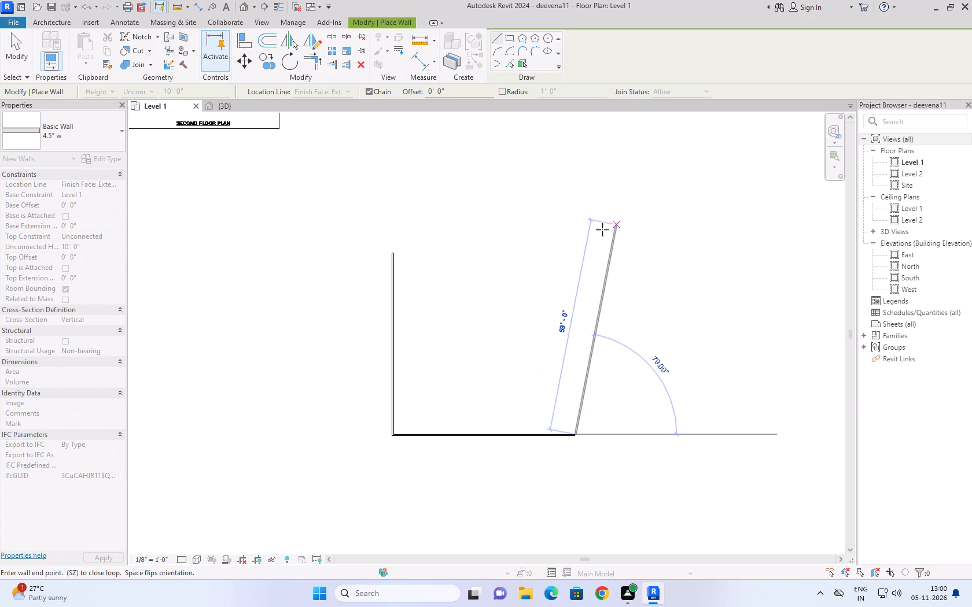
click(572, 255)
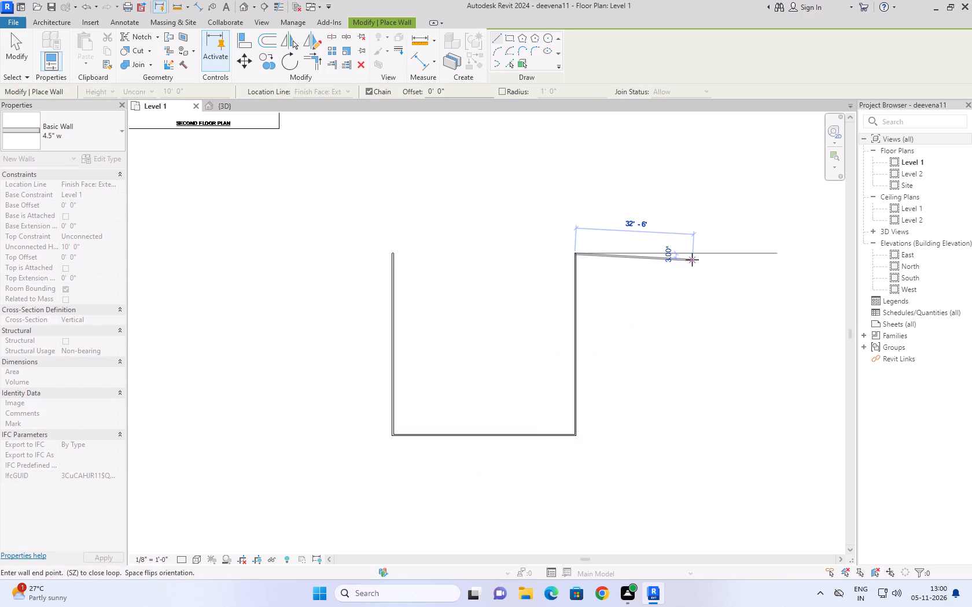
Continue the wall chain from the U's top-right end about 50' to the right, turning down for about 100'.
middle_drag(691, 260, 568, 236)
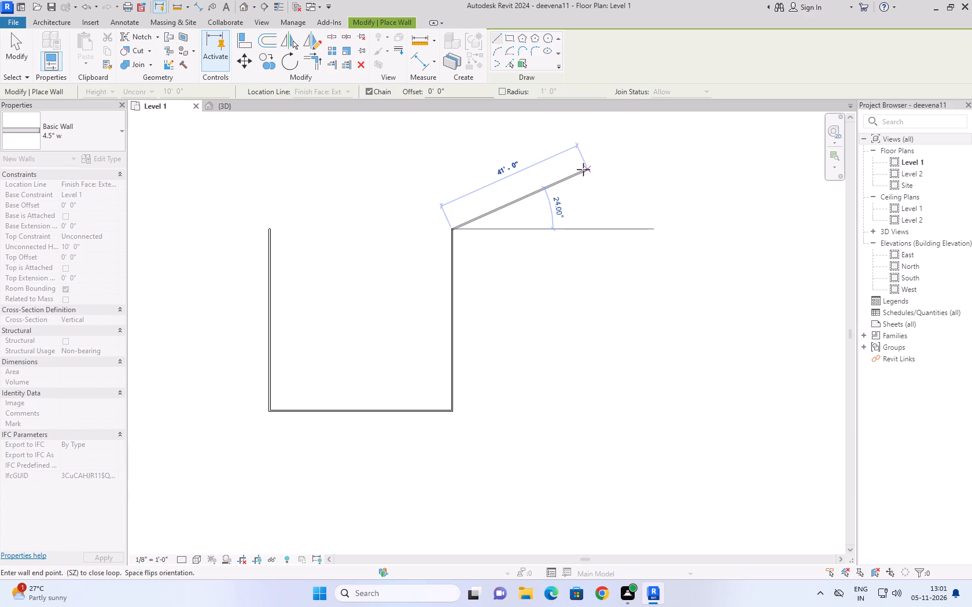
click(633, 229)
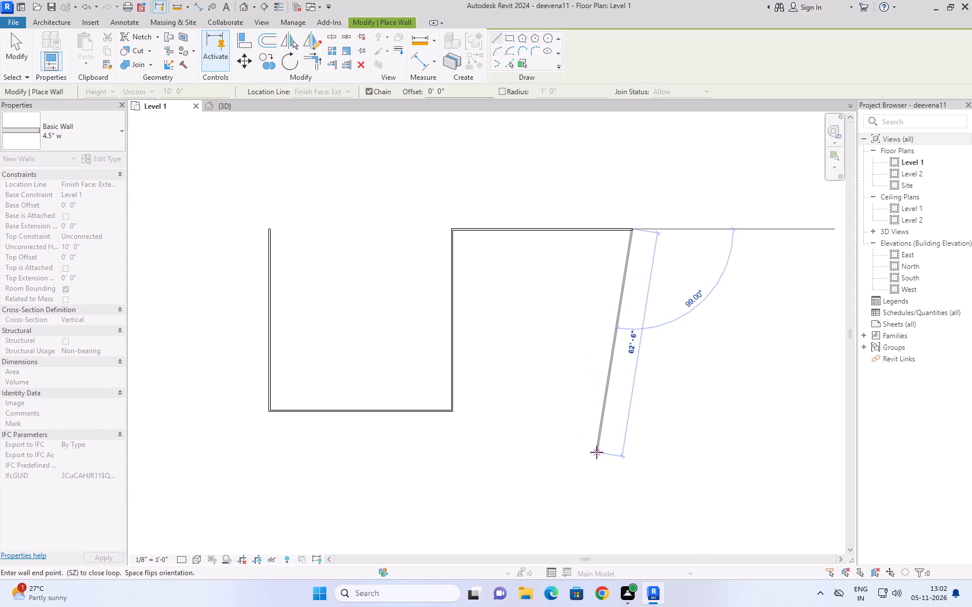
scroll(601, 449, down, 2)
middle_drag(601, 449, 614, 357)
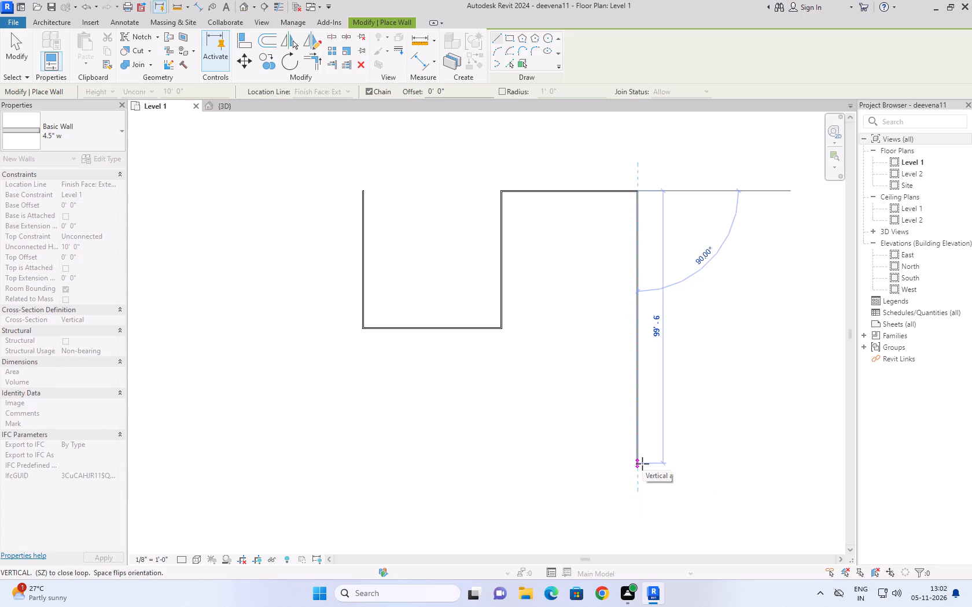
click(642, 465)
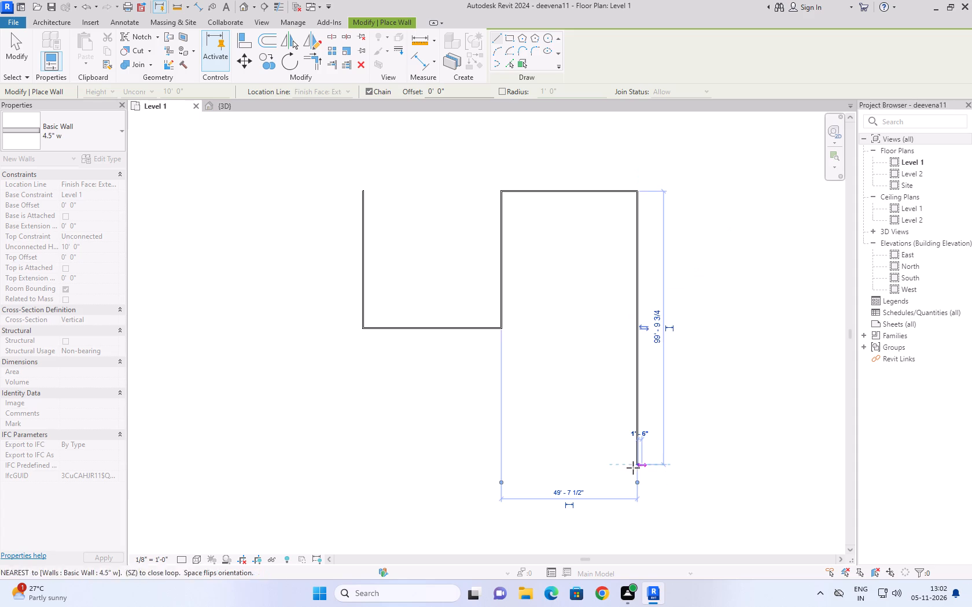
Continue the wall chain from the long wall's lower end about 20' to the left, turning up for about 10'.
middle_drag(592, 471, 569, 404)
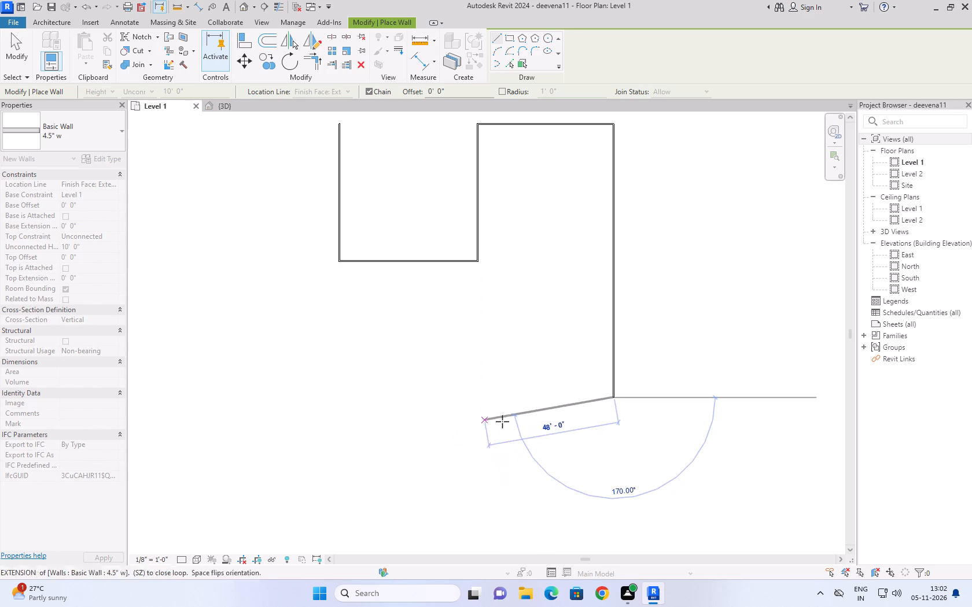
click(559, 398)
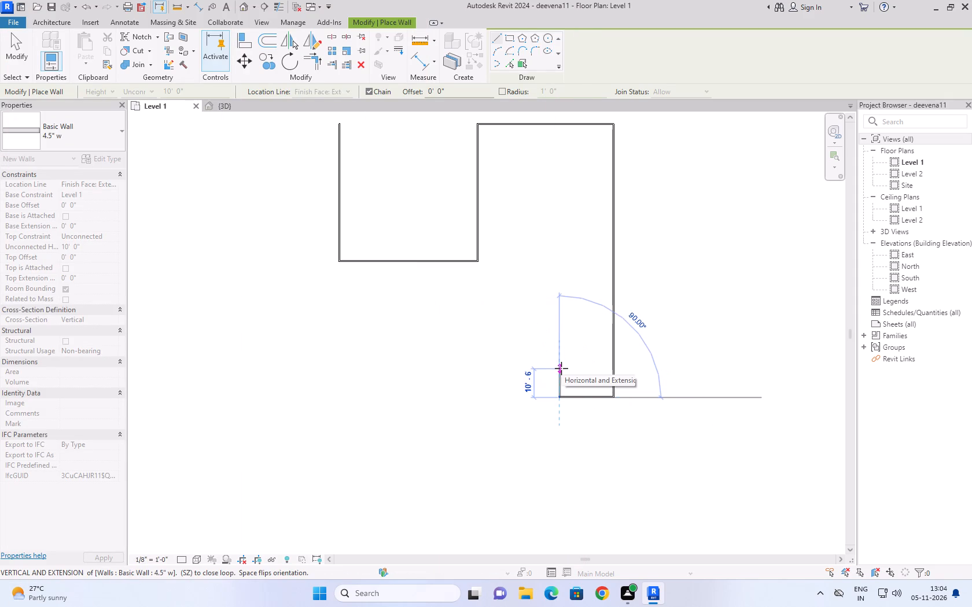
click(561, 370)
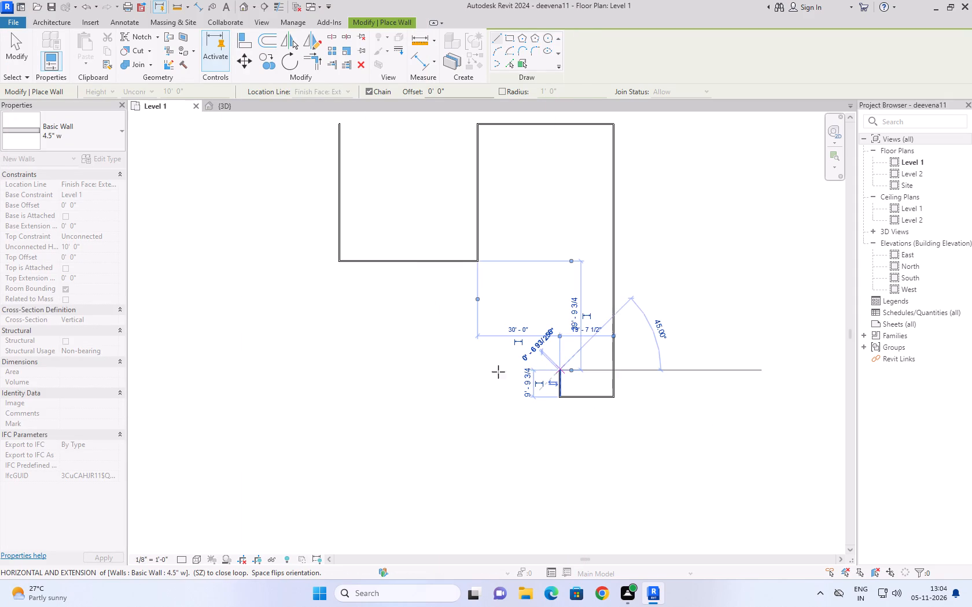
middle_drag(485, 373, 802, 430)
middle_drag(667, 413, 546, 415)
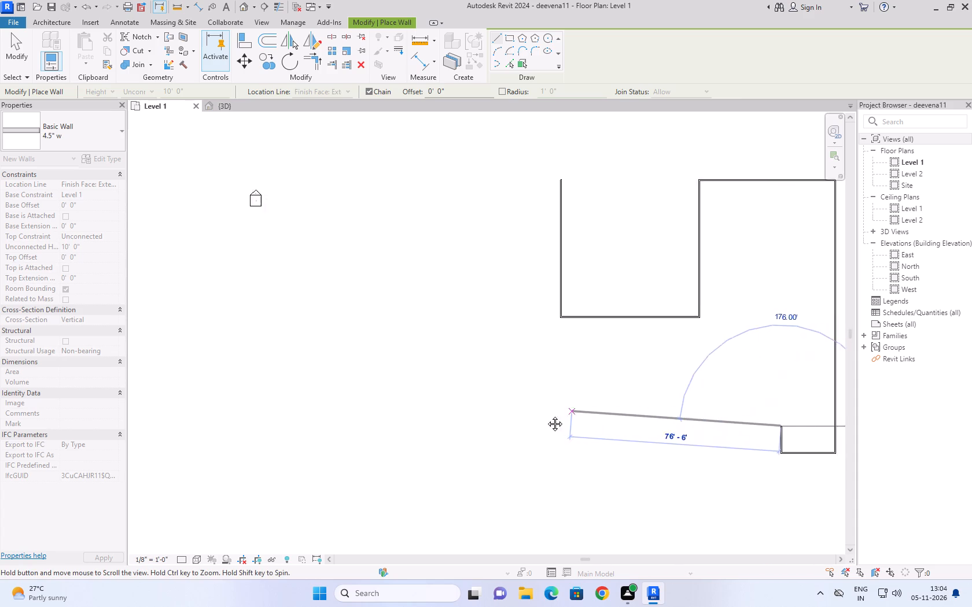
middle_drag(546, 415, 488, 420)
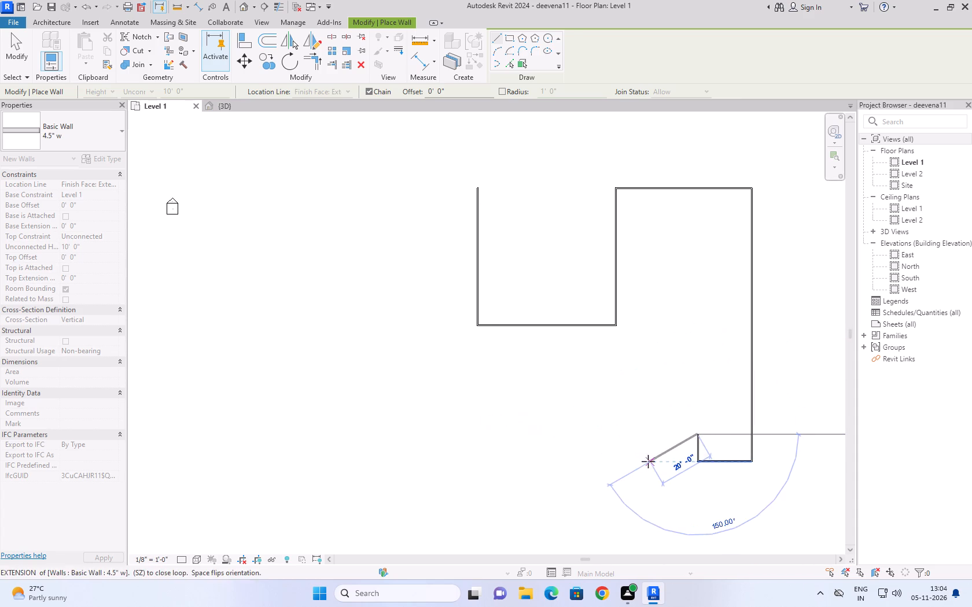
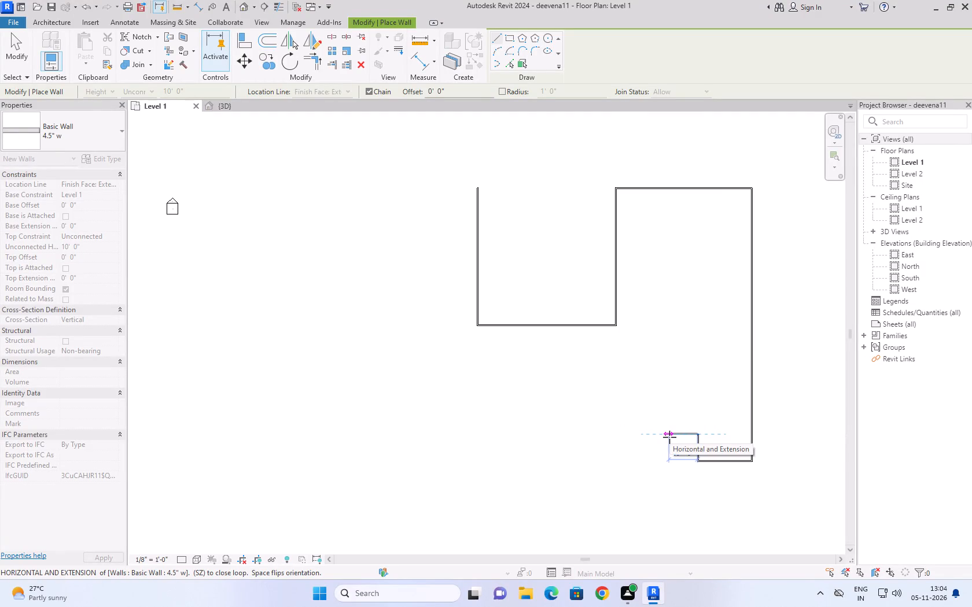
Continue the 4.5" wall chain as two stair steps rising to the left, each about 10' left and 10' up.
scroll(668, 436, down, 2)
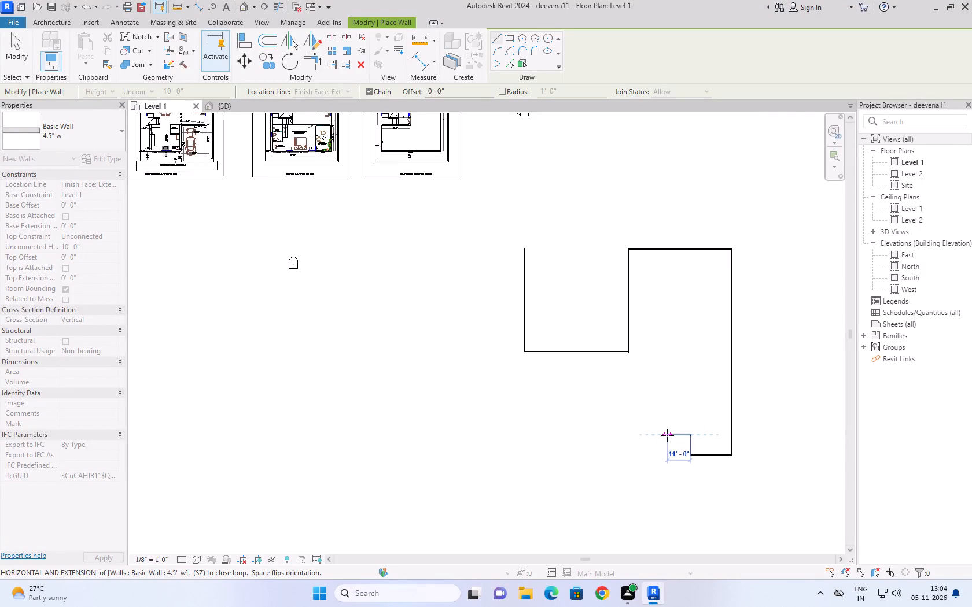
scroll(667, 435, up, 7)
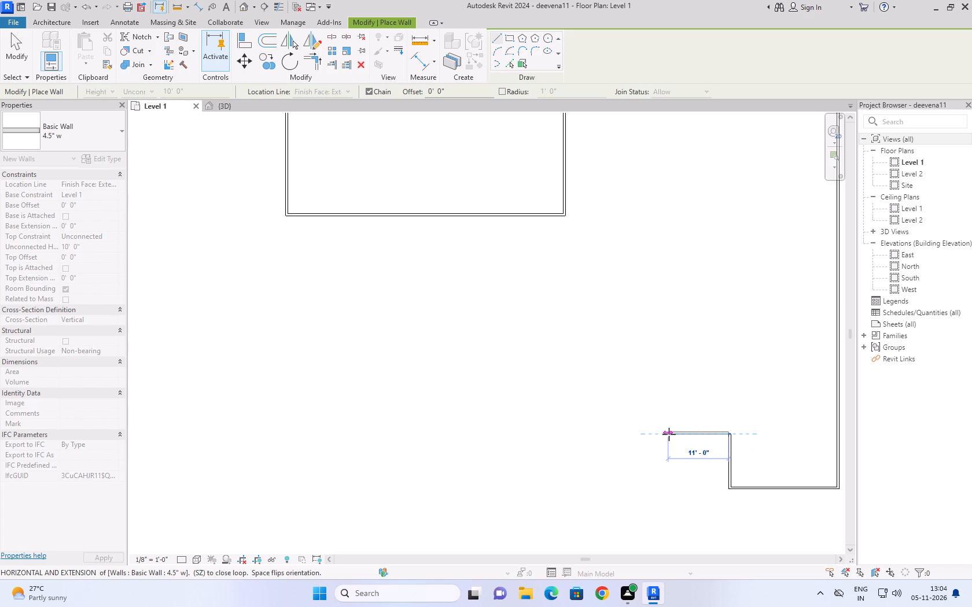
click(673, 432)
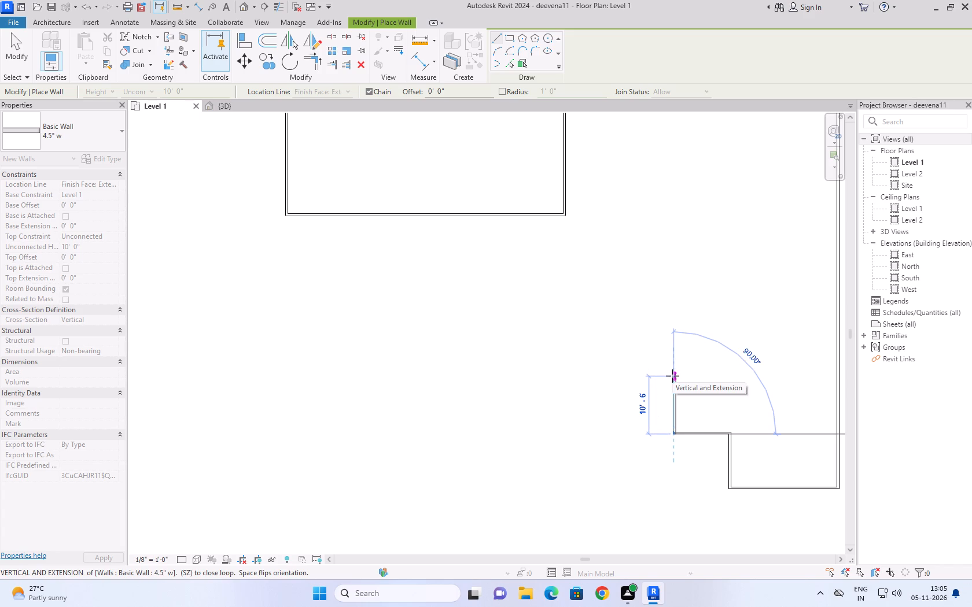
click(673, 379)
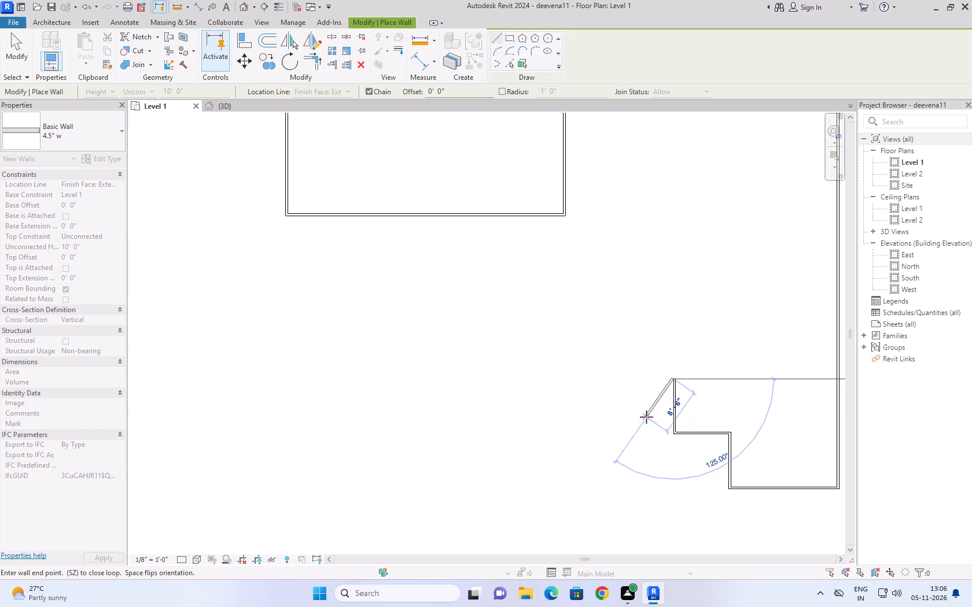
middle_drag(639, 405, 650, 460)
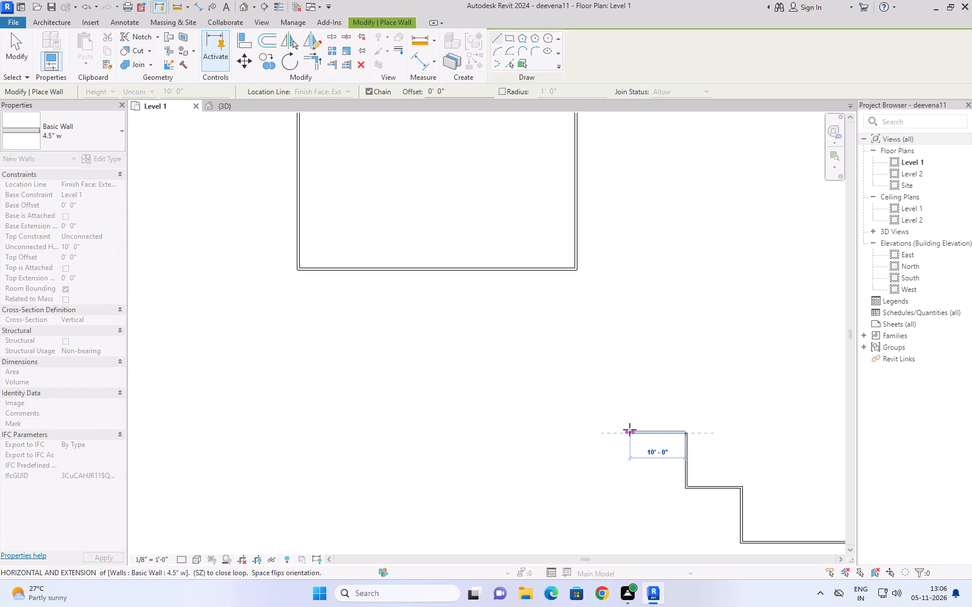
click(629, 430)
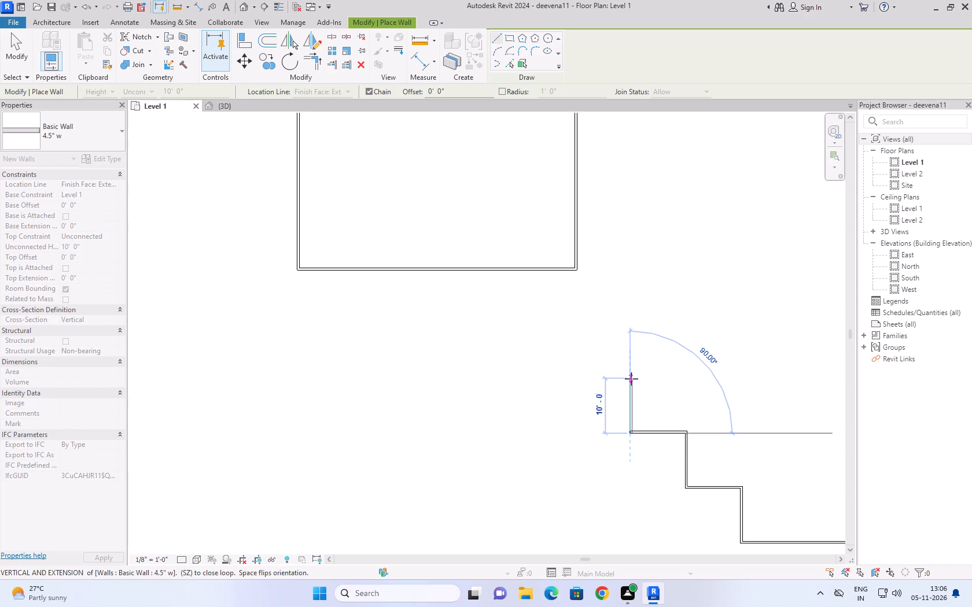
click(631, 379)
Add two more stair steps of about 10' left and 10' up, ending the chain at the U's bottom wall.
middle_drag(572, 378, 703, 382)
click(705, 382)
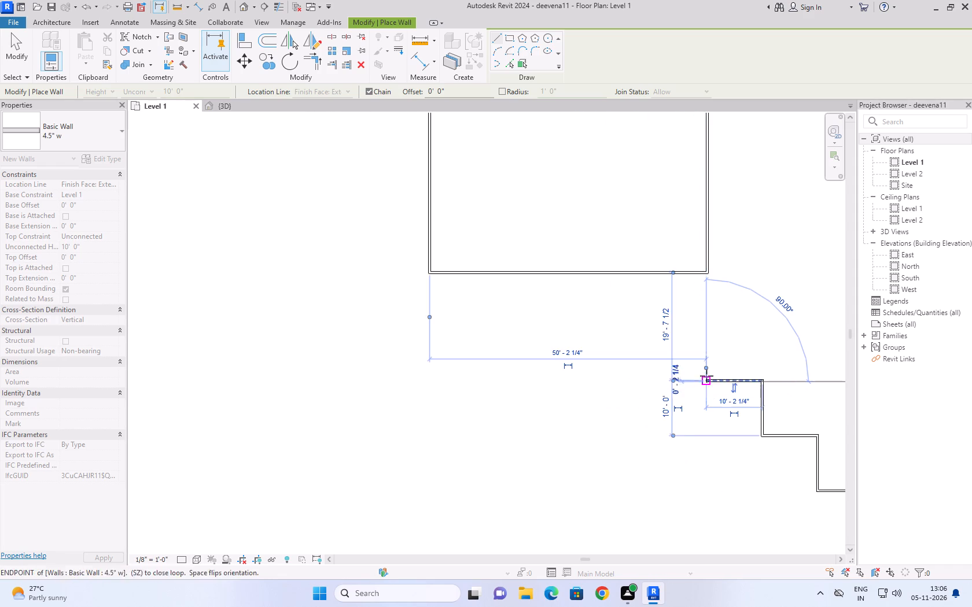
click(710, 327)
middle_drag(598, 330, 654, 348)
scroll(654, 348, up, 1)
middle_drag(654, 348, 668, 364)
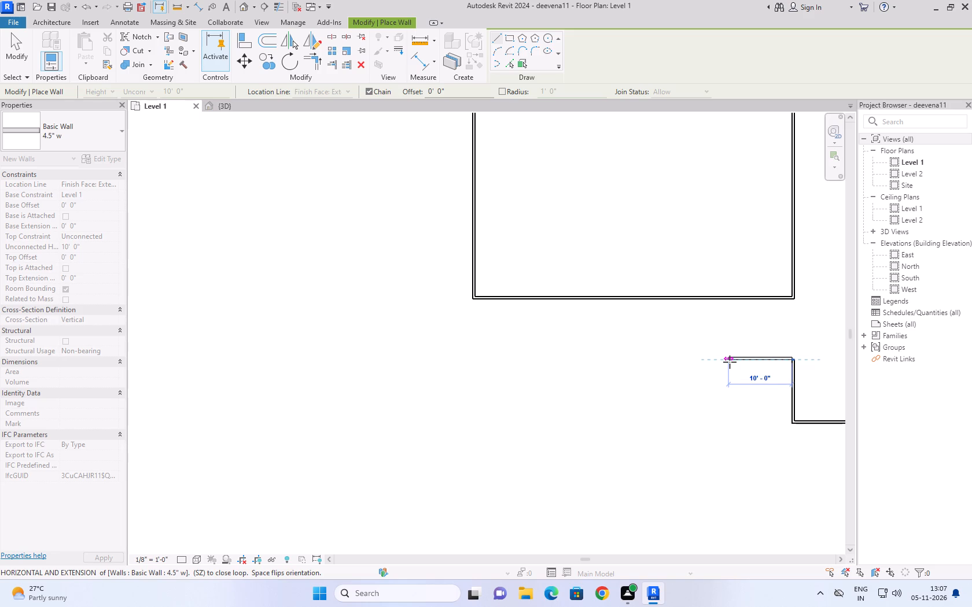
click(730, 362)
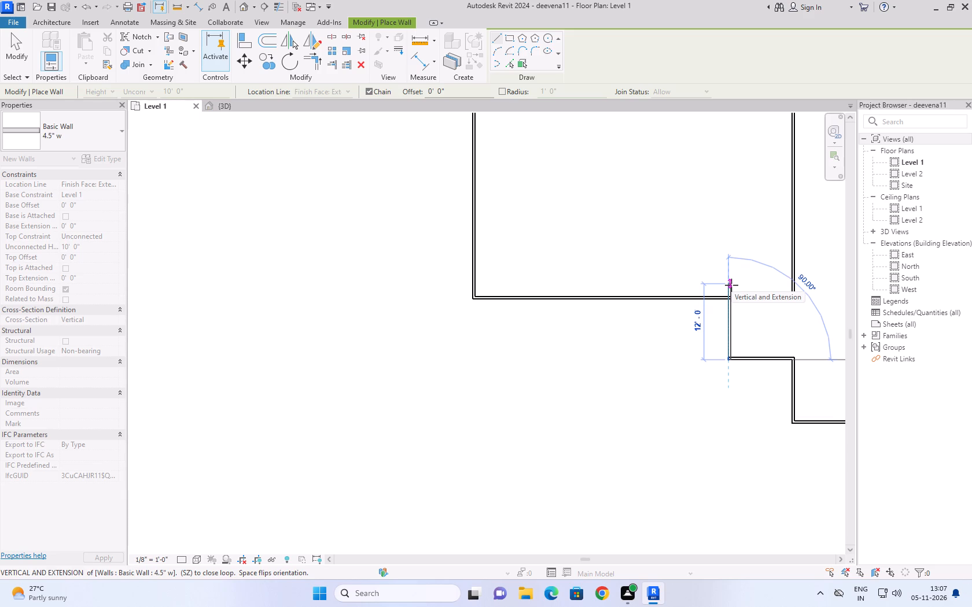
scroll(731, 285, up, 1)
middle_drag(731, 290, 715, 336)
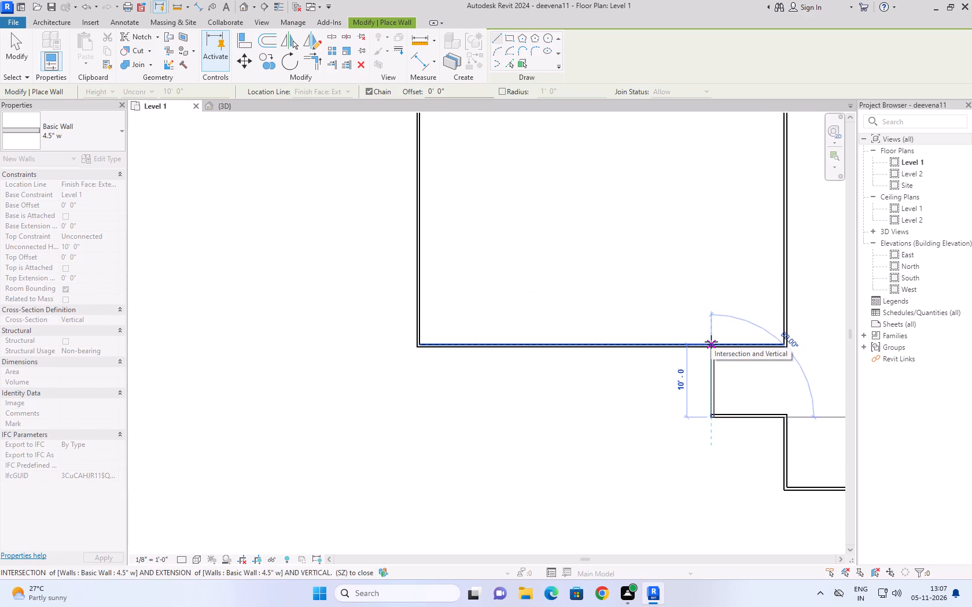
click(711, 342)
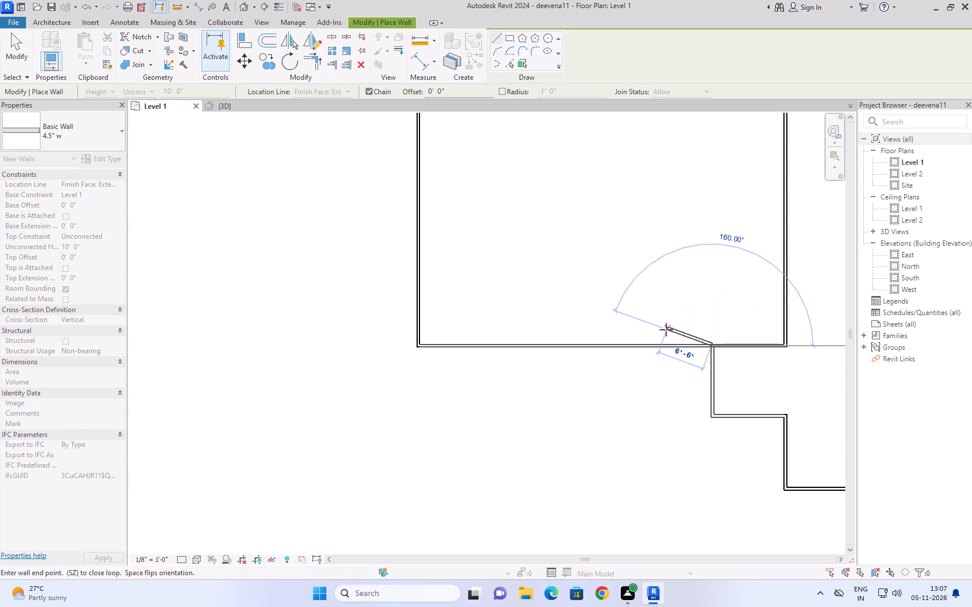
key(Escape)
scroll(667, 330, down, 2)
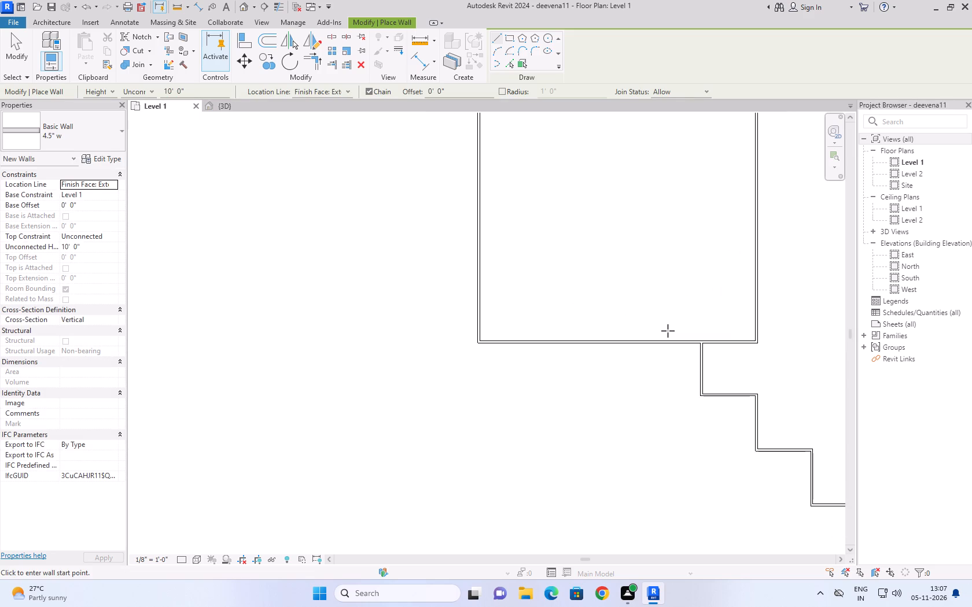
Start a new 4.5" wall chain at the midpoint of the topmost step's riser and draw two steps descending left, each wall about 10' long.
scroll(668, 331, up, 2)
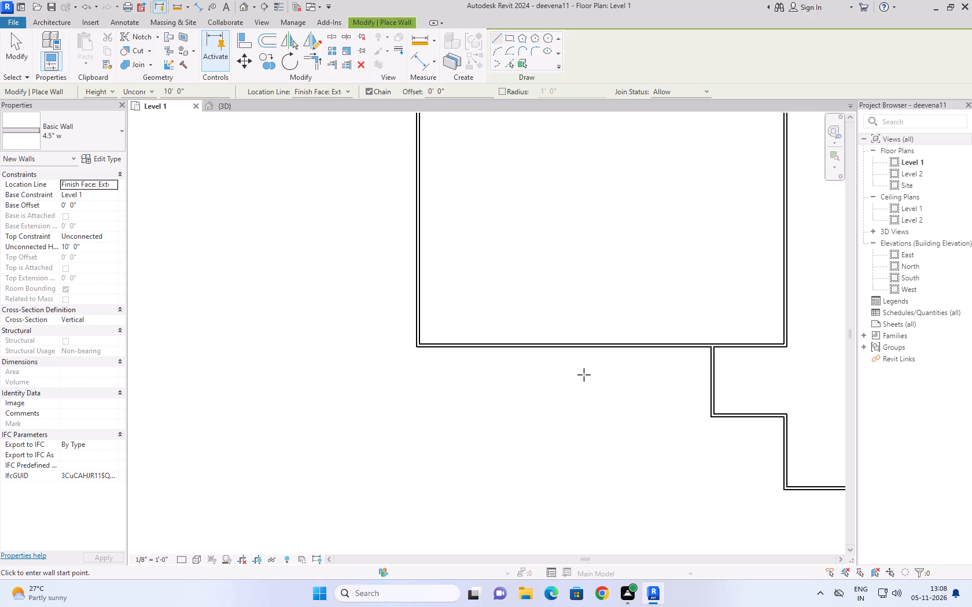
click(712, 382)
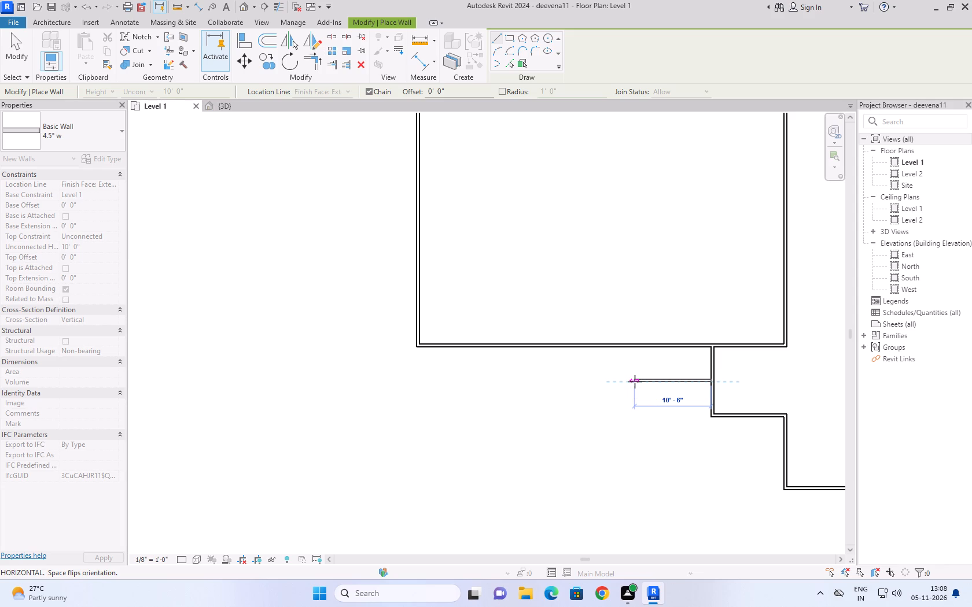
click(638, 382)
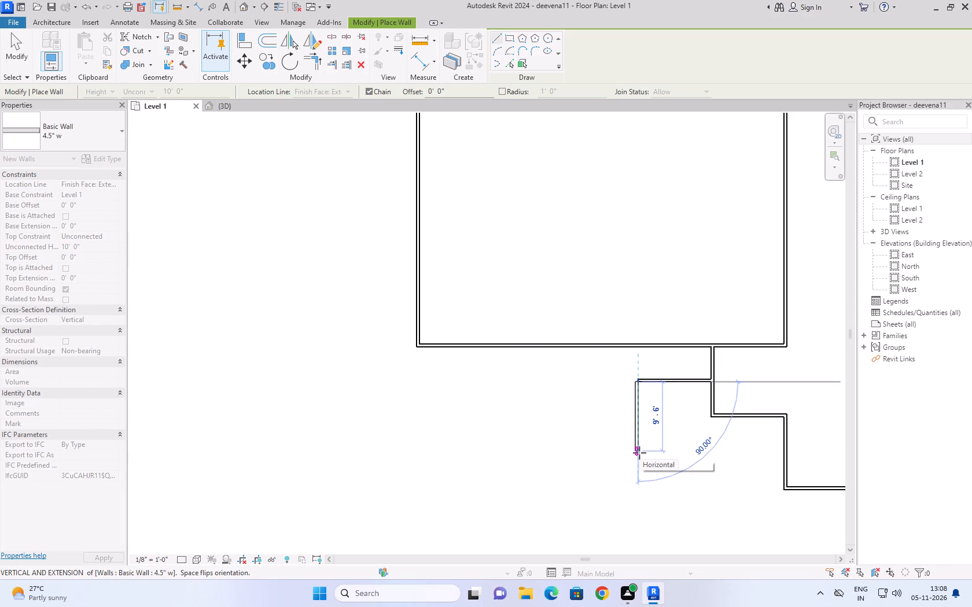
click(639, 456)
middle_drag(633, 456, 634, 444)
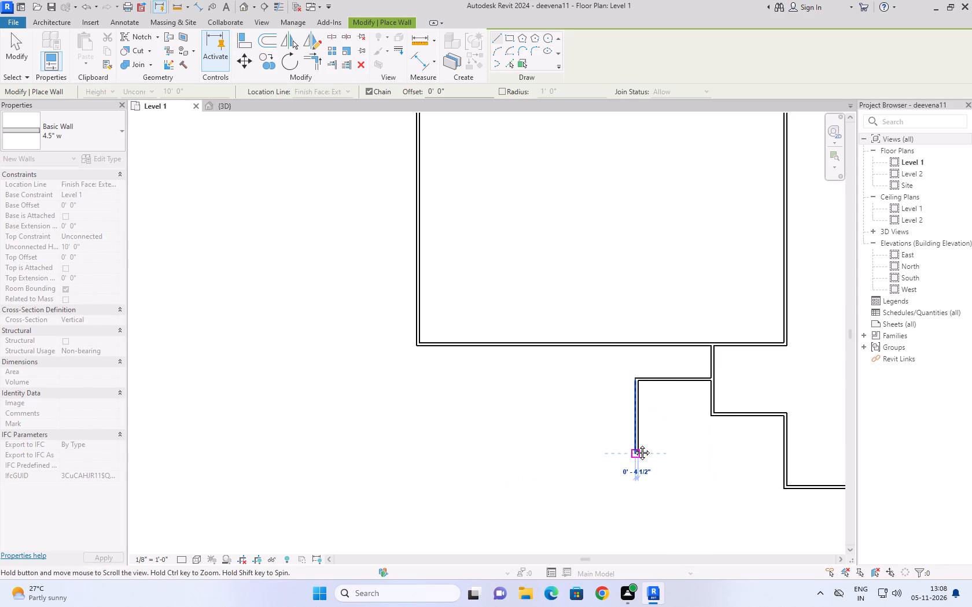
middle_drag(634, 444, 753, 421)
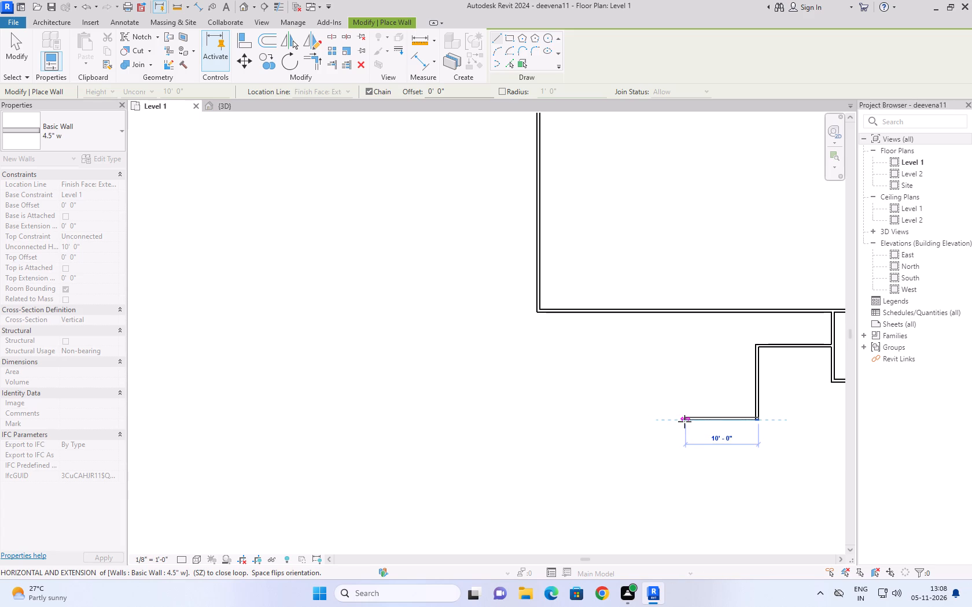
click(684, 421)
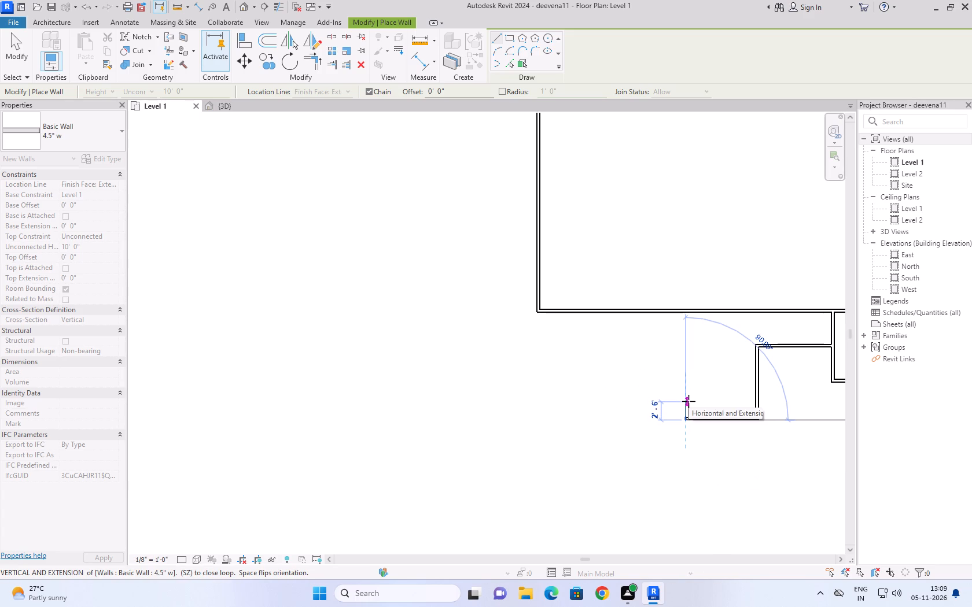
middle_drag(646, 401, 667, 345)
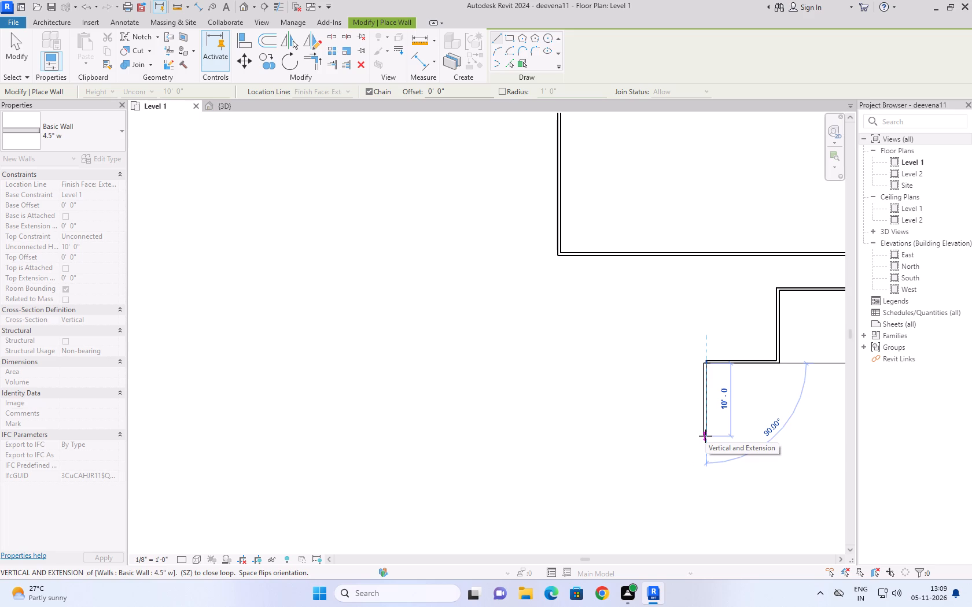
click(705, 436)
Continue the descending chain with five more alternating left and down walls of about 10', ending with a wall to the left.
middle_drag(665, 428, 730, 456)
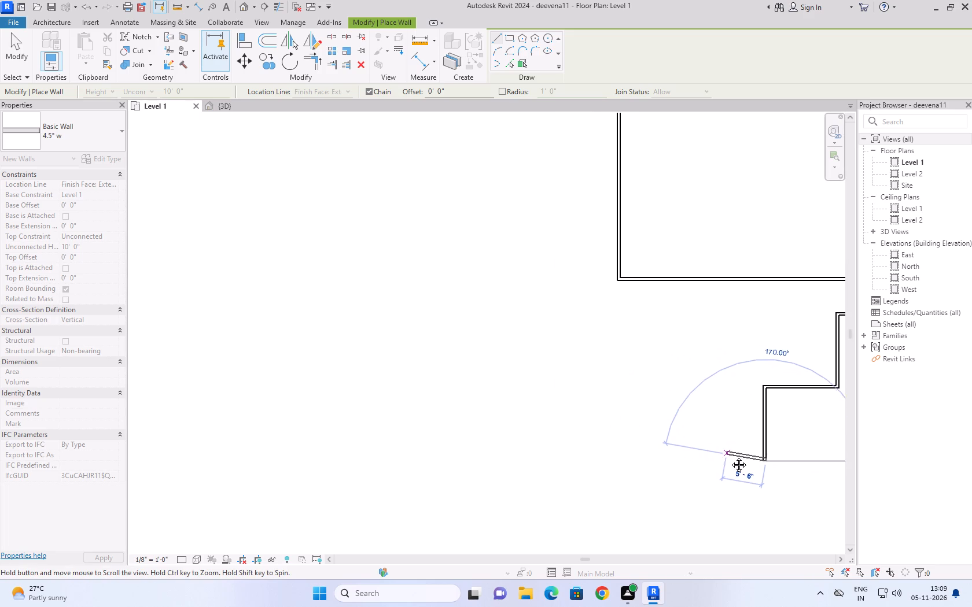
middle_drag(730, 456, 727, 474)
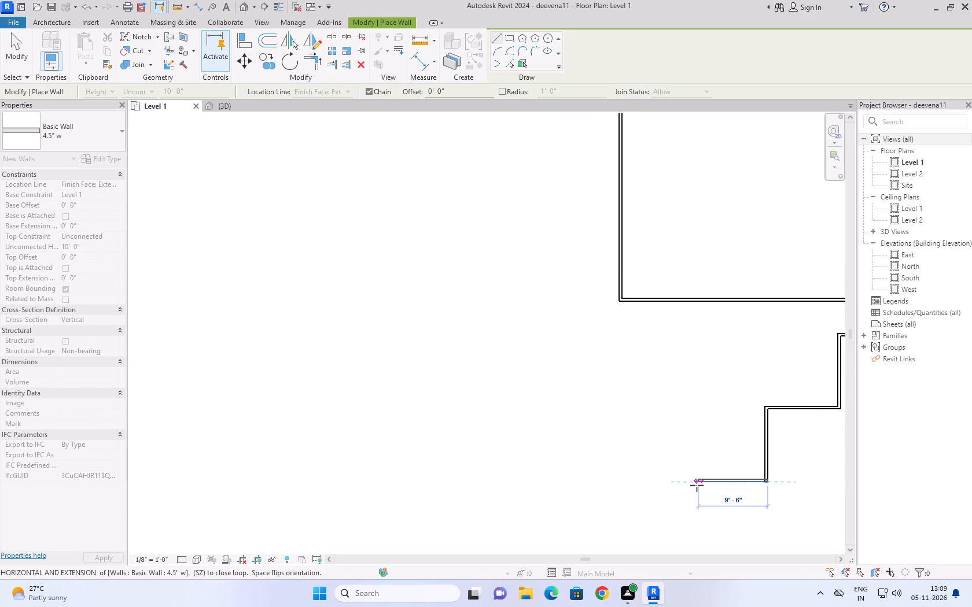
click(694, 484)
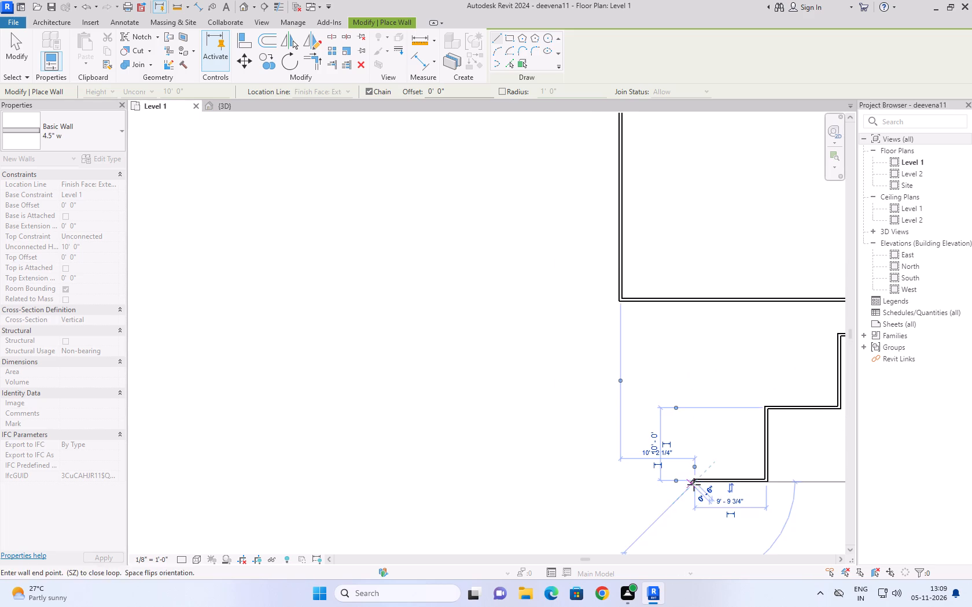
middle_drag(670, 475, 669, 397)
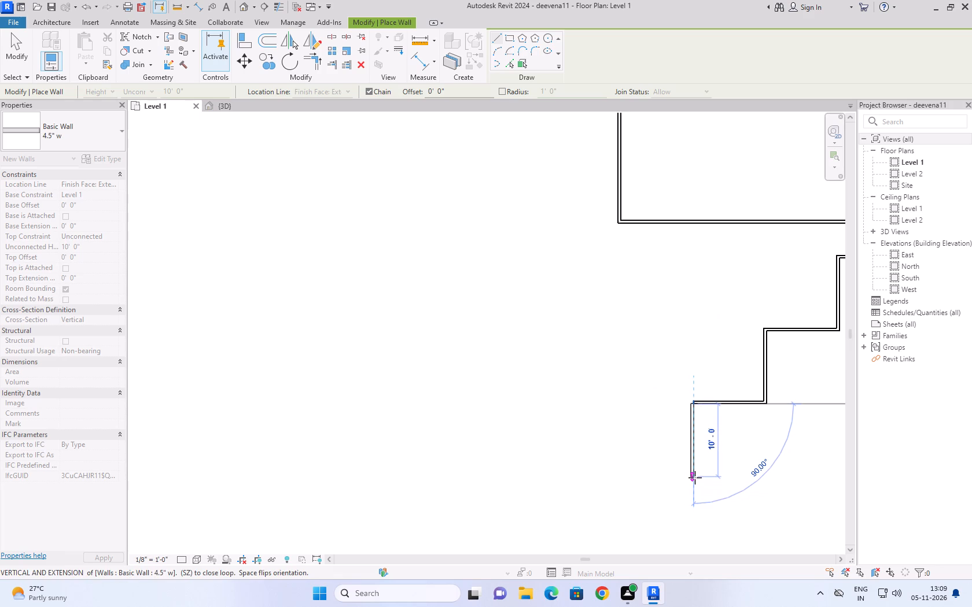
click(695, 478)
scroll(632, 458, up, 1)
middle_drag(632, 458, 650, 461)
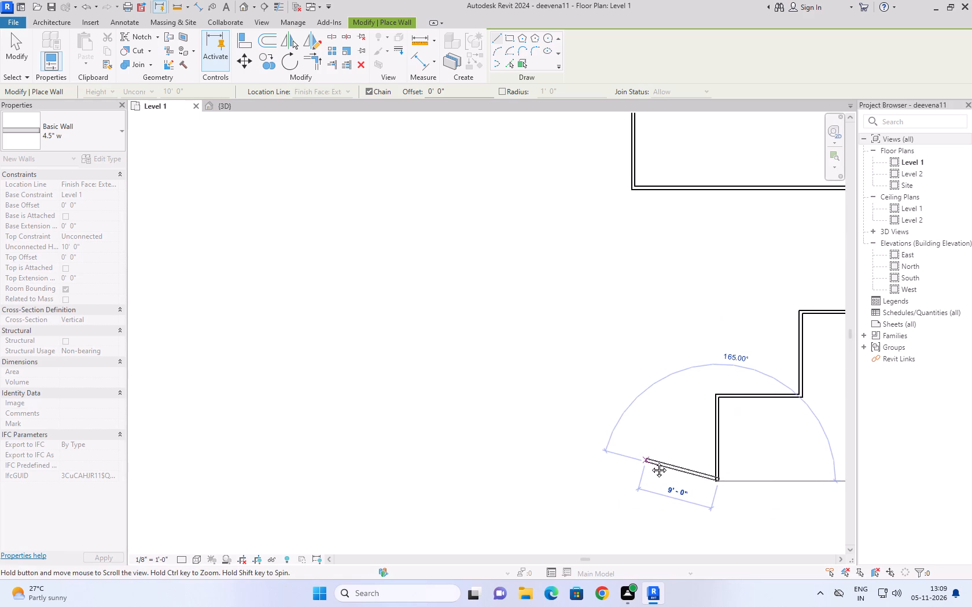
middle_drag(650, 461, 686, 471)
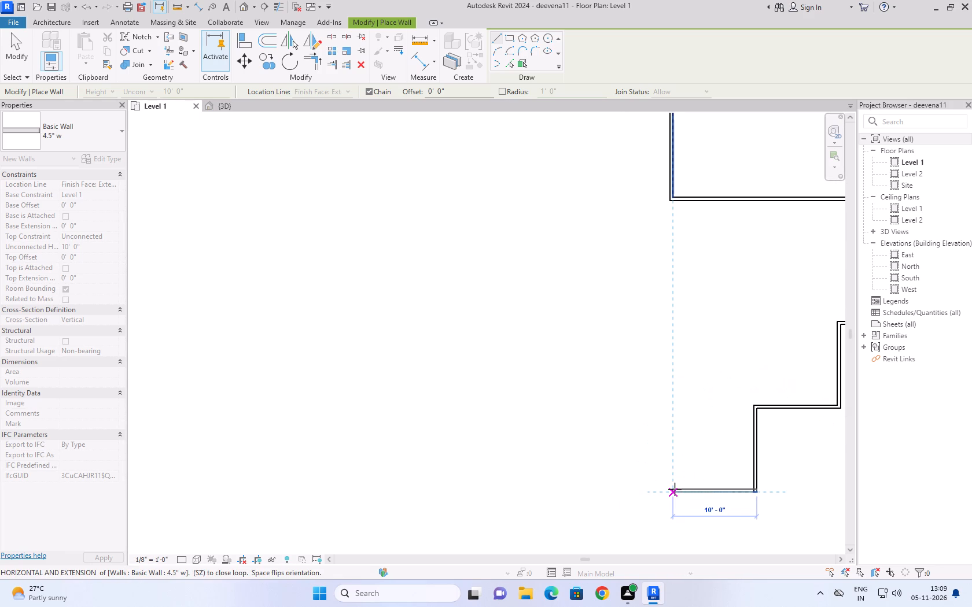
click(675, 489)
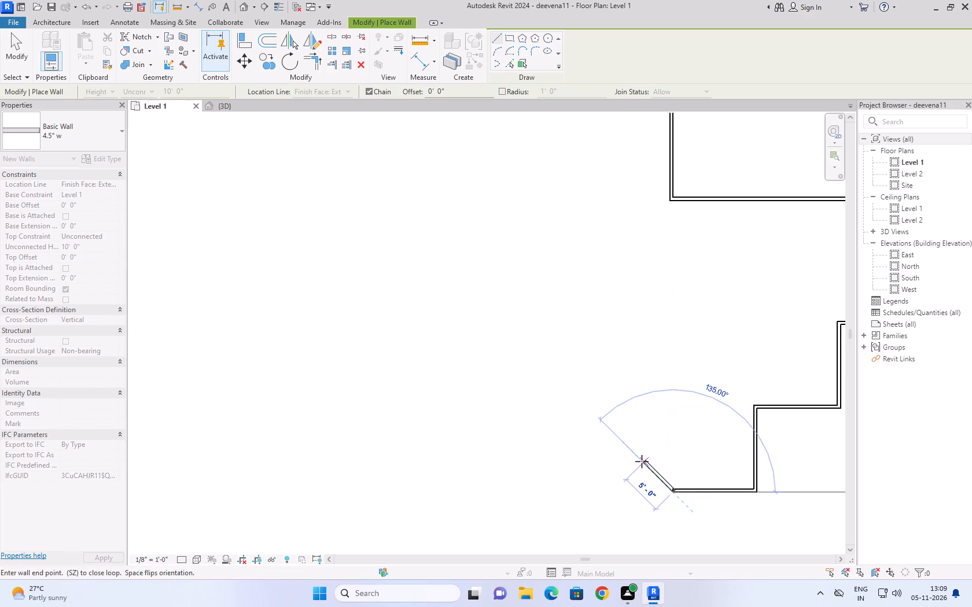
middle_drag(642, 461, 654, 380)
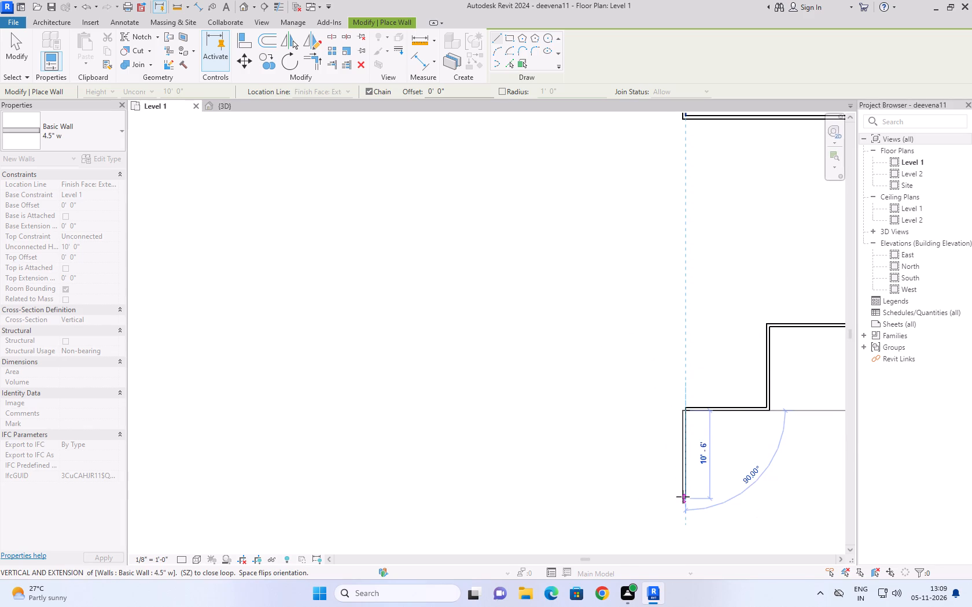
click(683, 495)
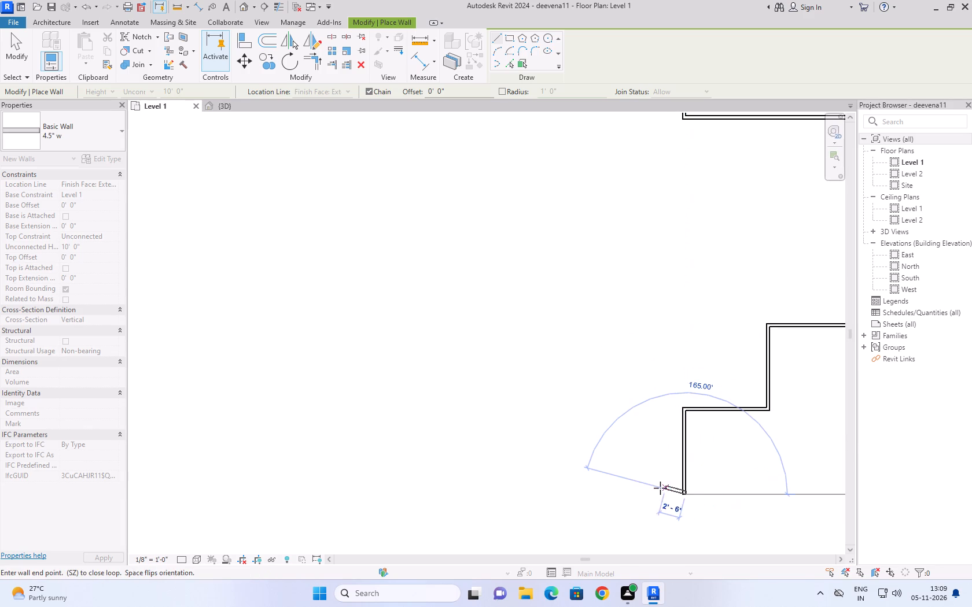
middle_drag(630, 477, 617, 470)
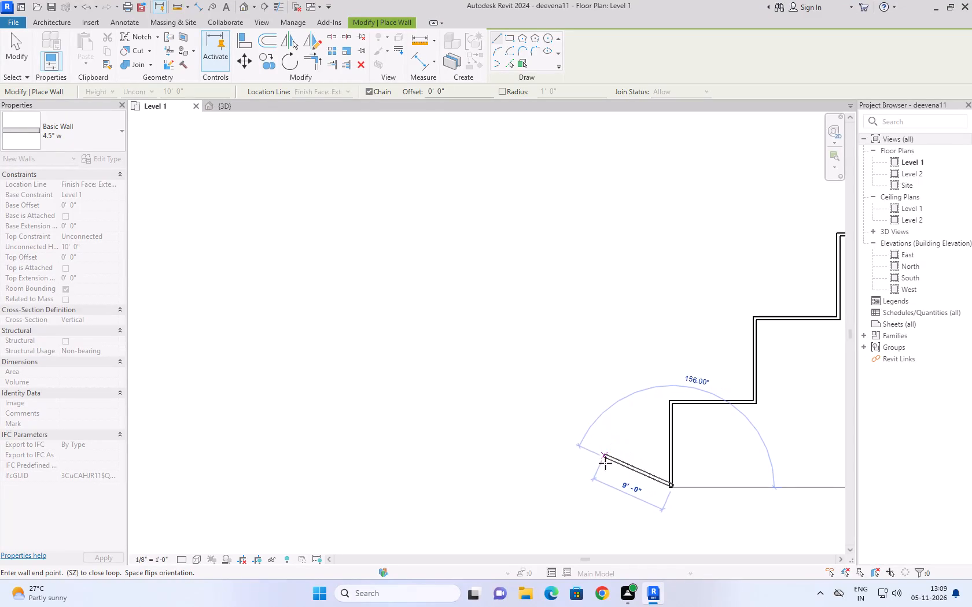
click(589, 488)
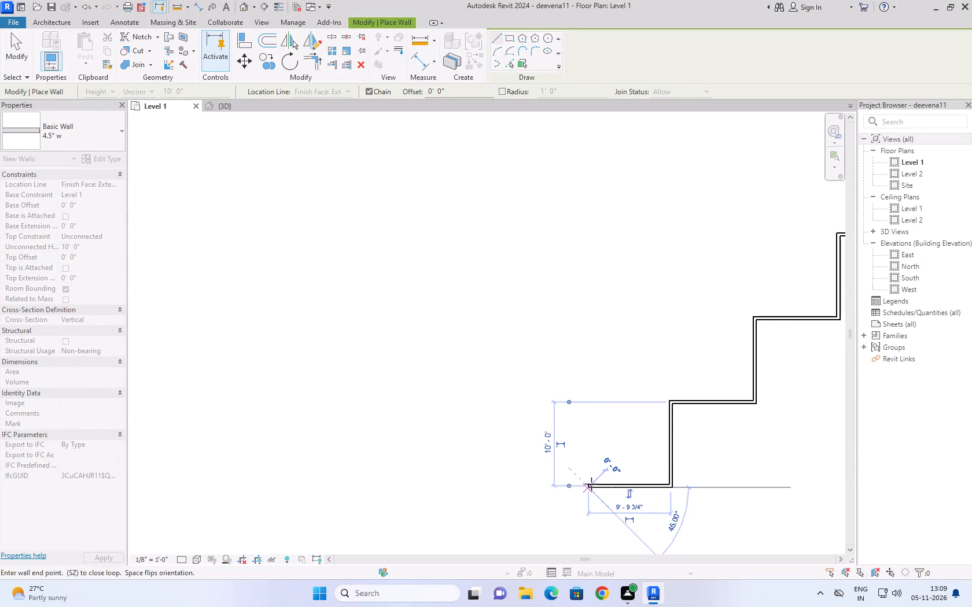
Close the outline with a wall about 95' up to the U's top level and across to its top-left end, and end the chain.
scroll(601, 410, down, 4)
middle_drag(603, 406, 672, 567)
scroll(672, 567, down, 2)
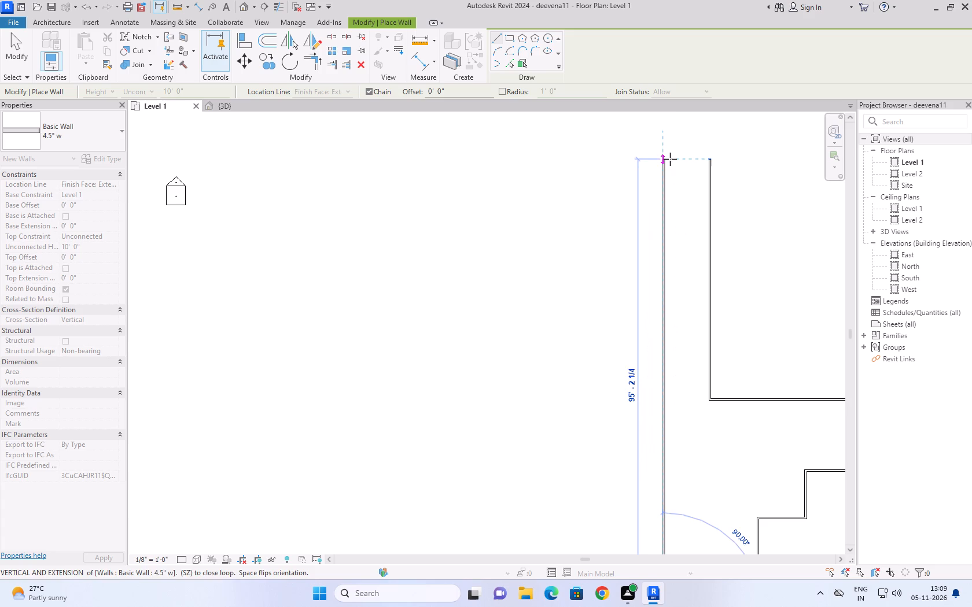
click(670, 159)
click(709, 158)
scroll(735, 177, down, 3)
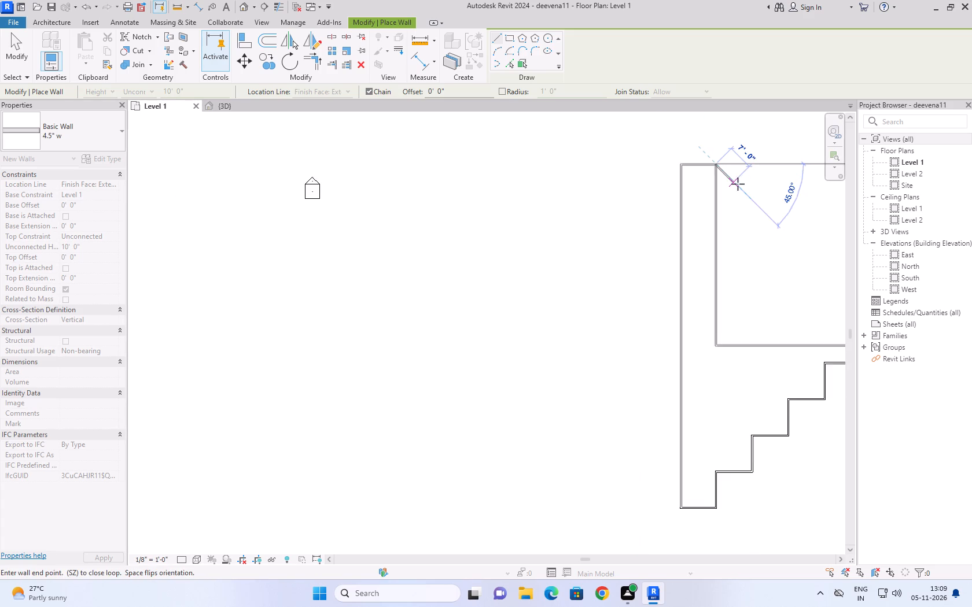
middle_drag(778, 232, 653, 216)
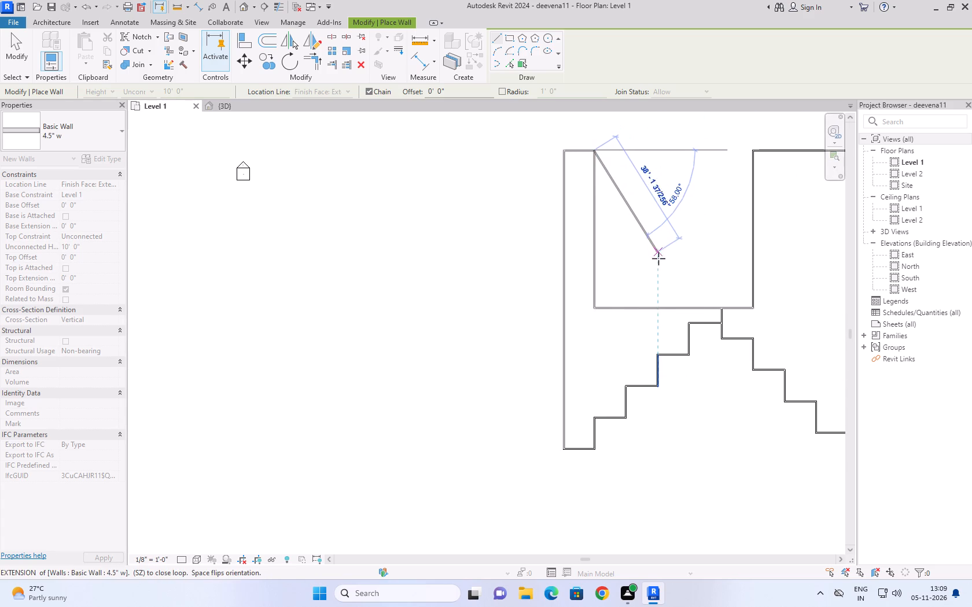
key(Escape)
scroll(661, 264, down, 10)
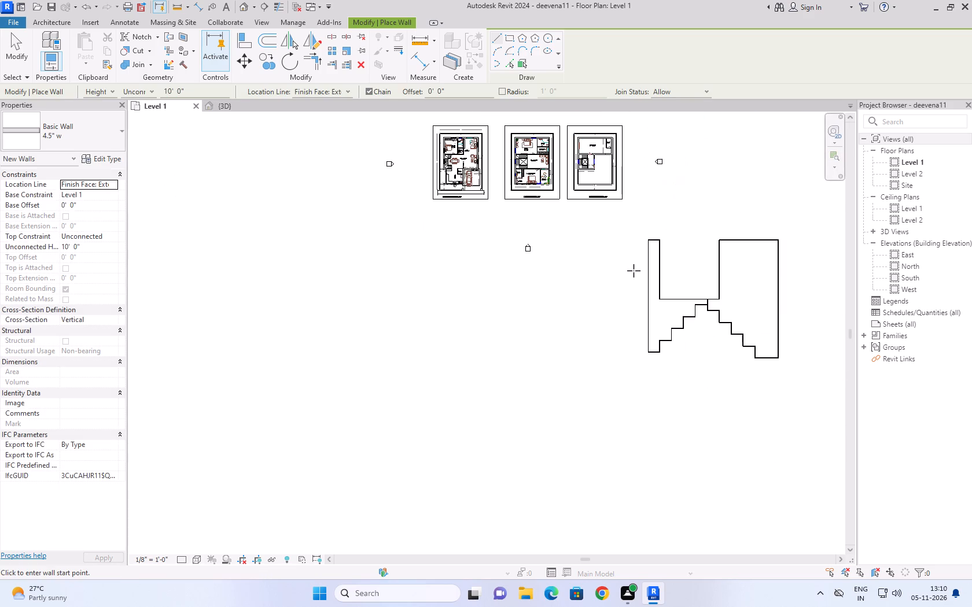
scroll(905, 343, up, 2)
scroll(754, 239, up, 2)
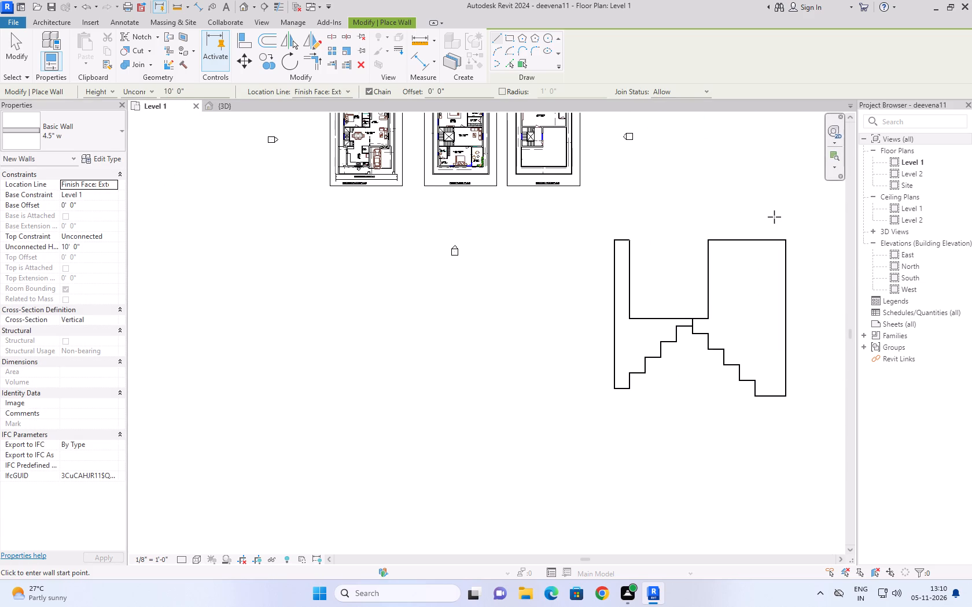
End wall placement and delete the entire stair-stepped practice outline of 4.5" walls beside the plans.
key(Escape)
drag(793, 221, 719, 308)
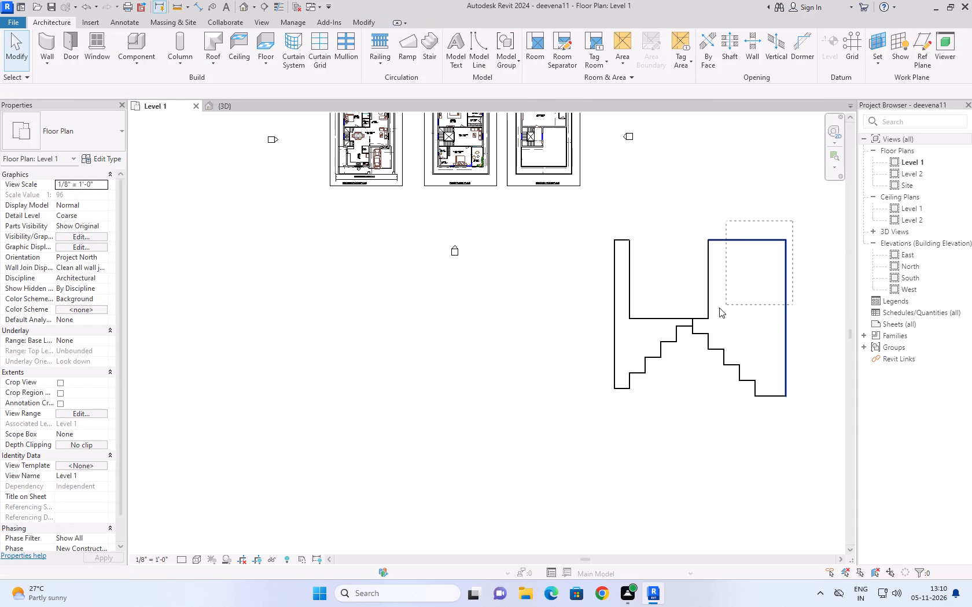
drag(719, 308, 571, 434)
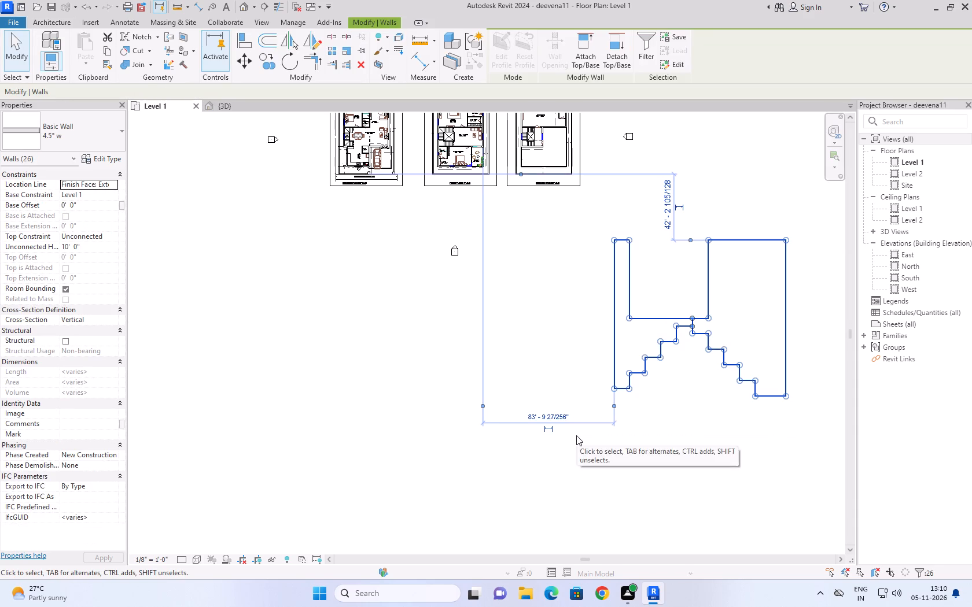
key(Delete)
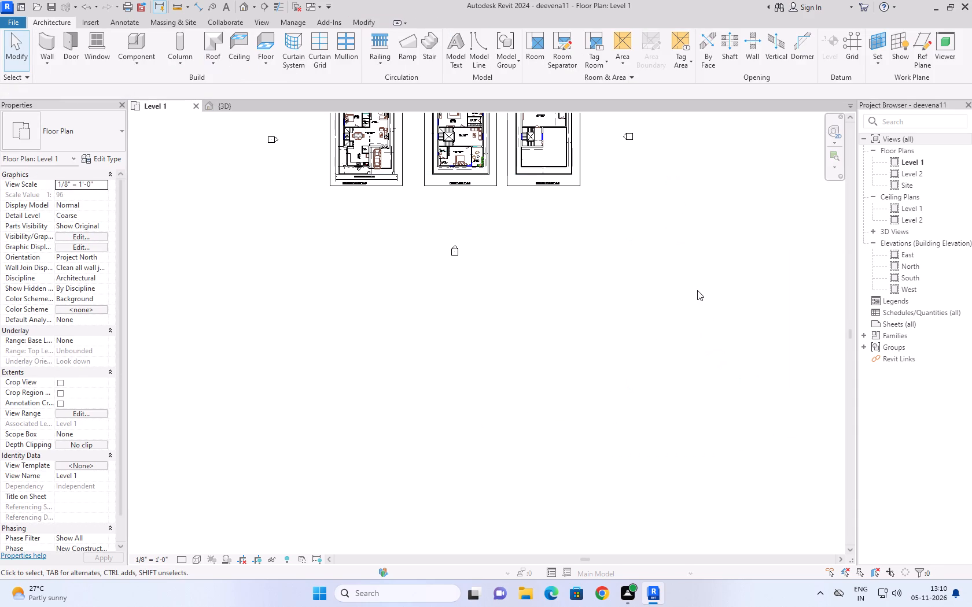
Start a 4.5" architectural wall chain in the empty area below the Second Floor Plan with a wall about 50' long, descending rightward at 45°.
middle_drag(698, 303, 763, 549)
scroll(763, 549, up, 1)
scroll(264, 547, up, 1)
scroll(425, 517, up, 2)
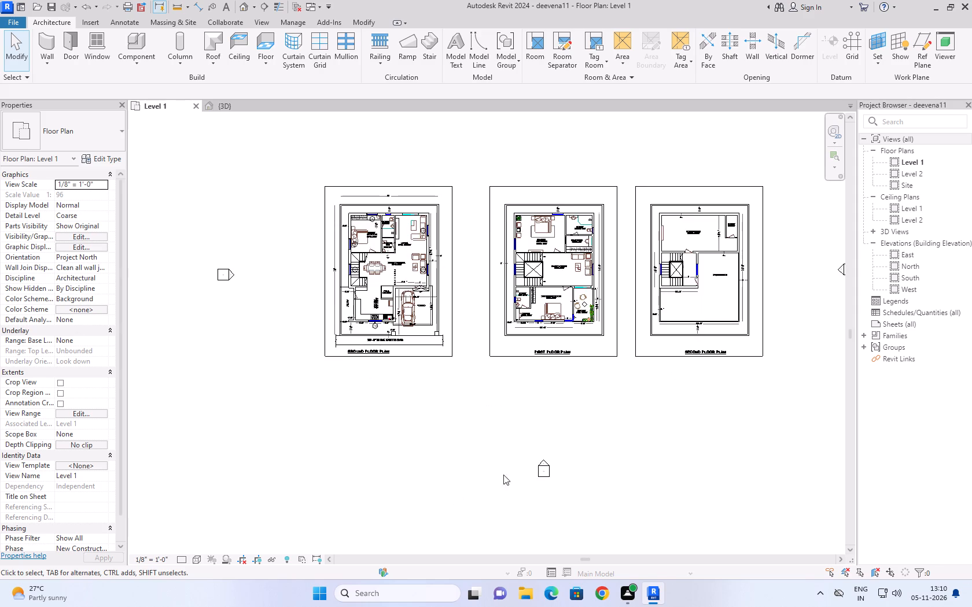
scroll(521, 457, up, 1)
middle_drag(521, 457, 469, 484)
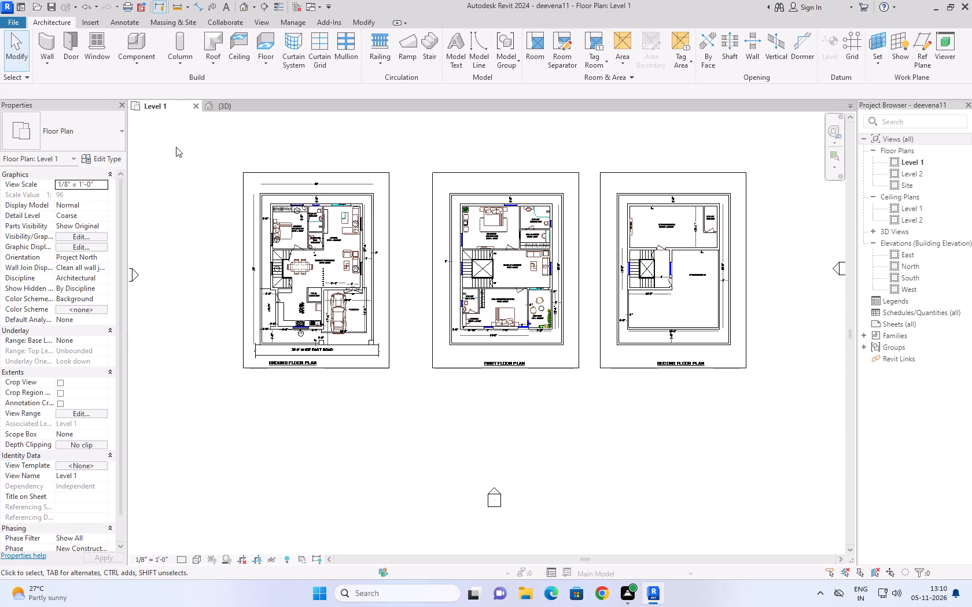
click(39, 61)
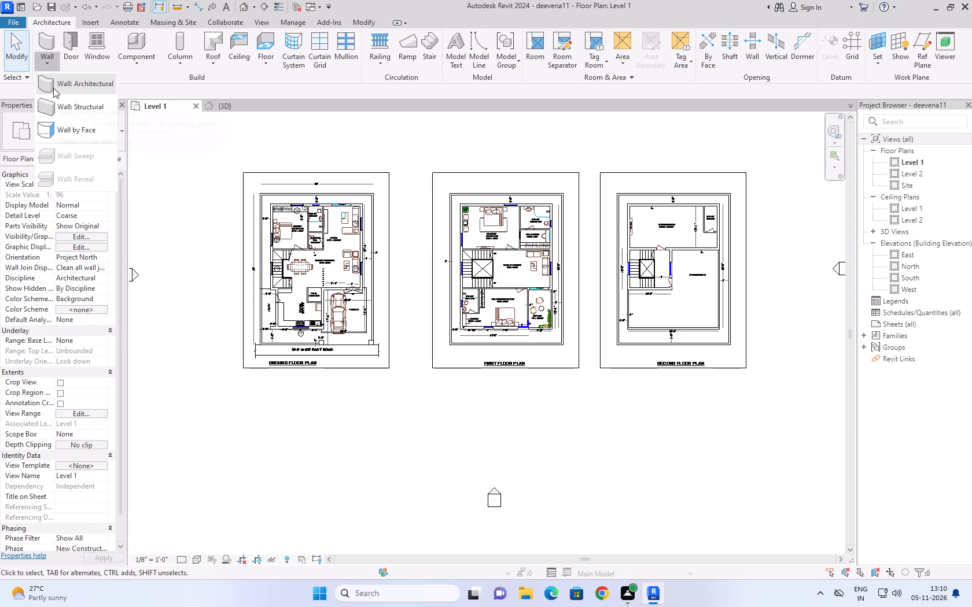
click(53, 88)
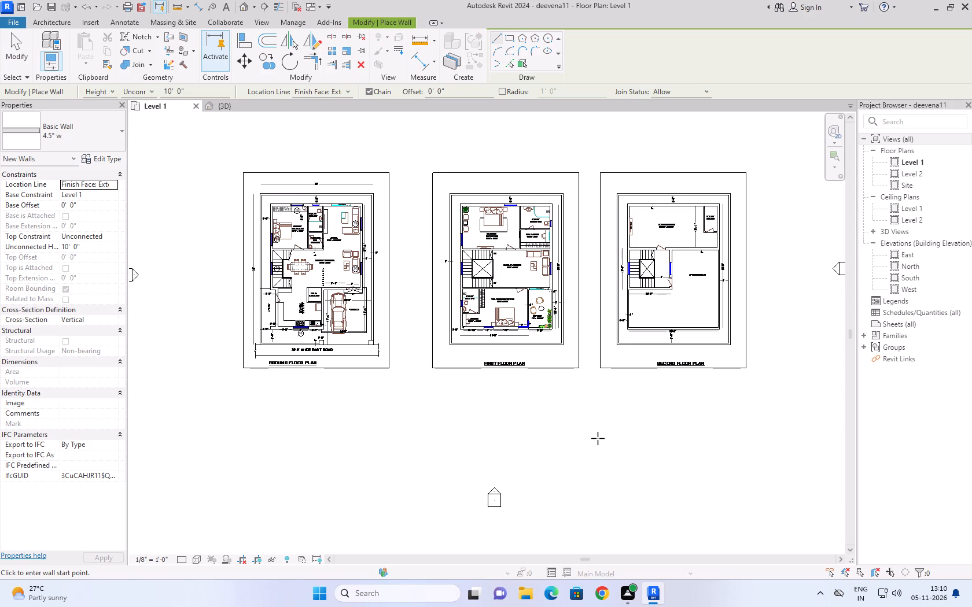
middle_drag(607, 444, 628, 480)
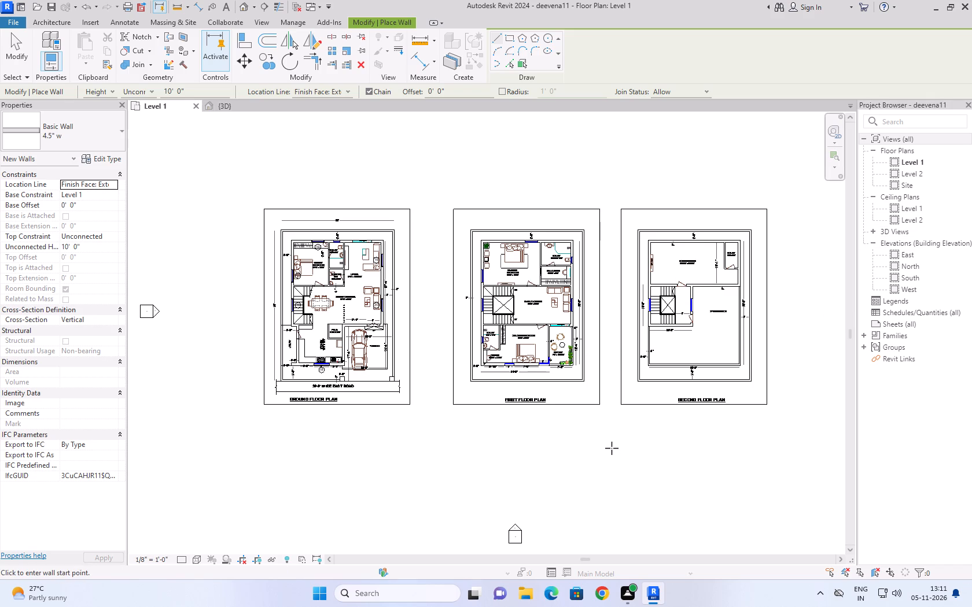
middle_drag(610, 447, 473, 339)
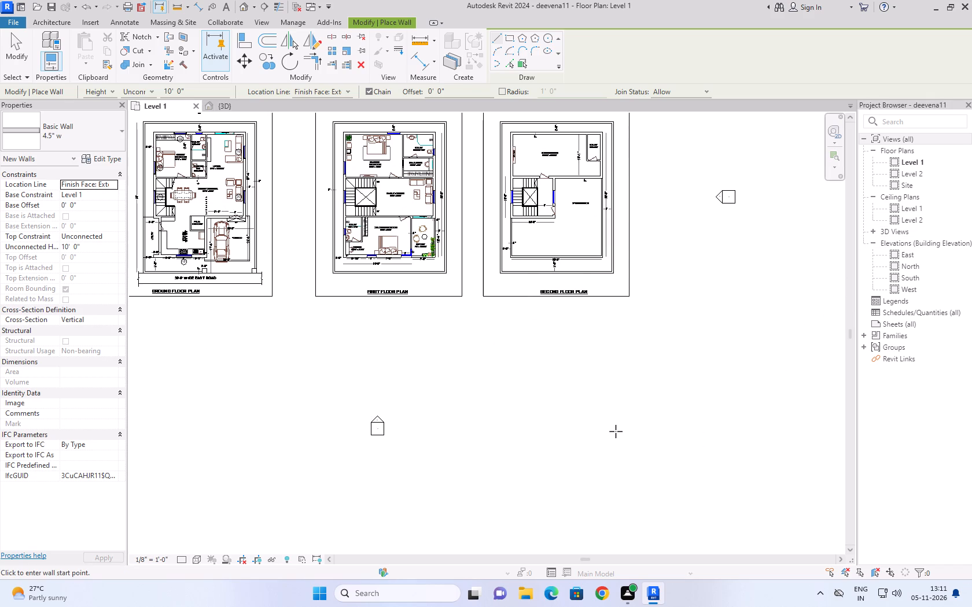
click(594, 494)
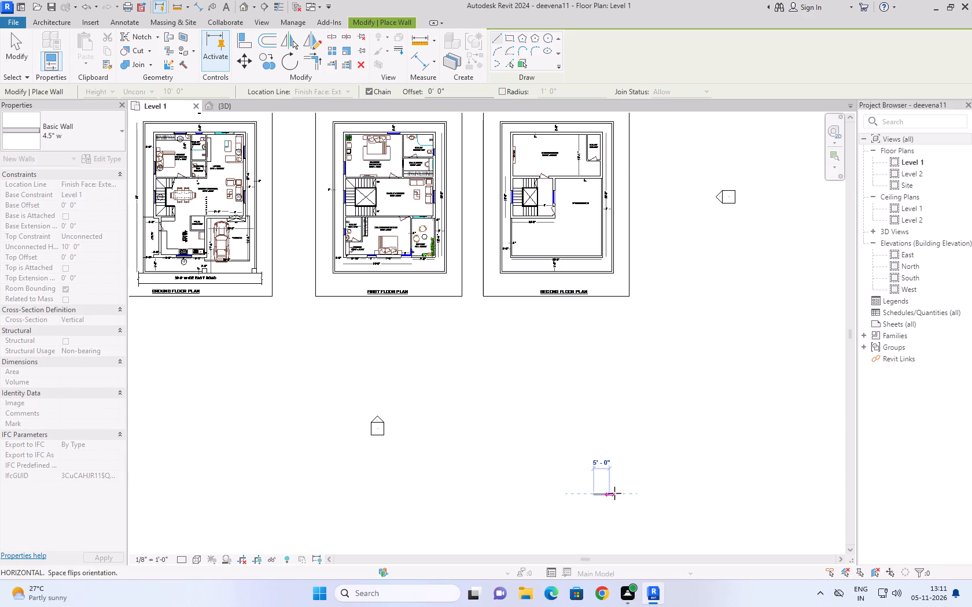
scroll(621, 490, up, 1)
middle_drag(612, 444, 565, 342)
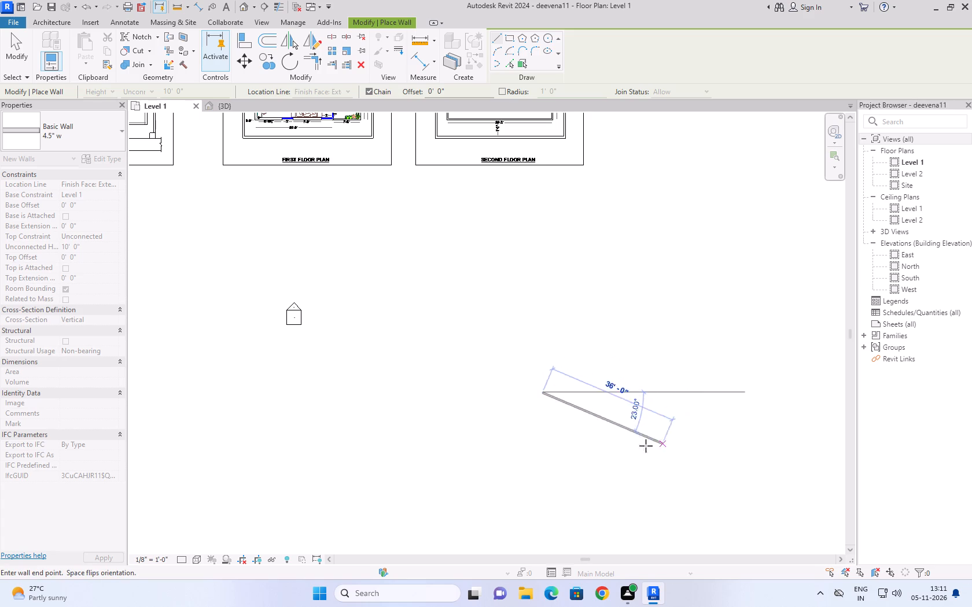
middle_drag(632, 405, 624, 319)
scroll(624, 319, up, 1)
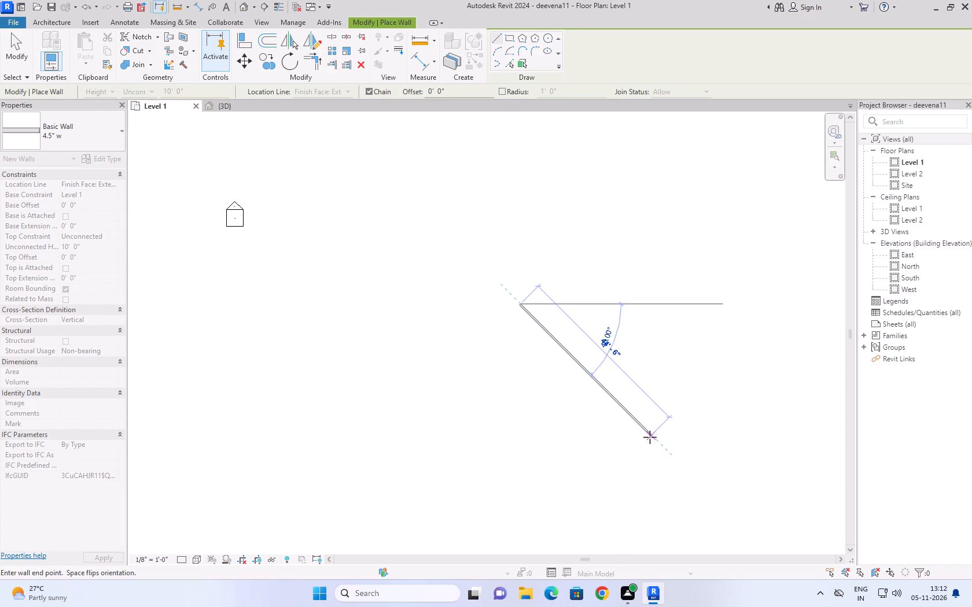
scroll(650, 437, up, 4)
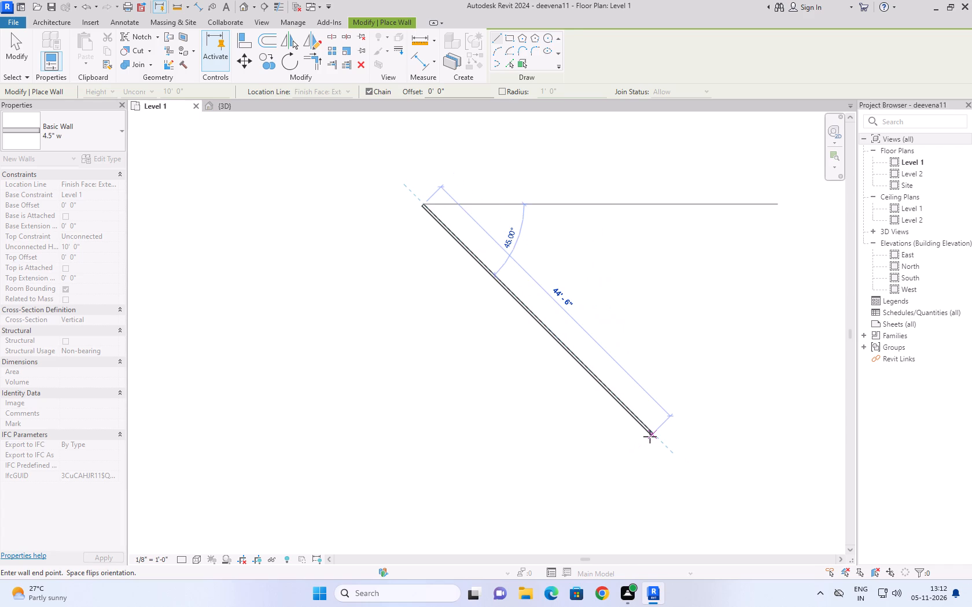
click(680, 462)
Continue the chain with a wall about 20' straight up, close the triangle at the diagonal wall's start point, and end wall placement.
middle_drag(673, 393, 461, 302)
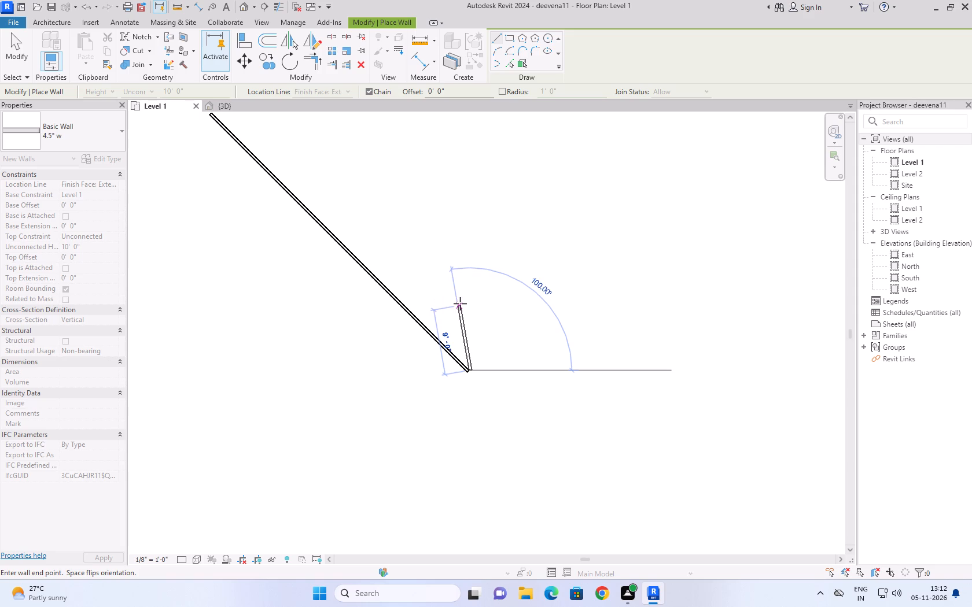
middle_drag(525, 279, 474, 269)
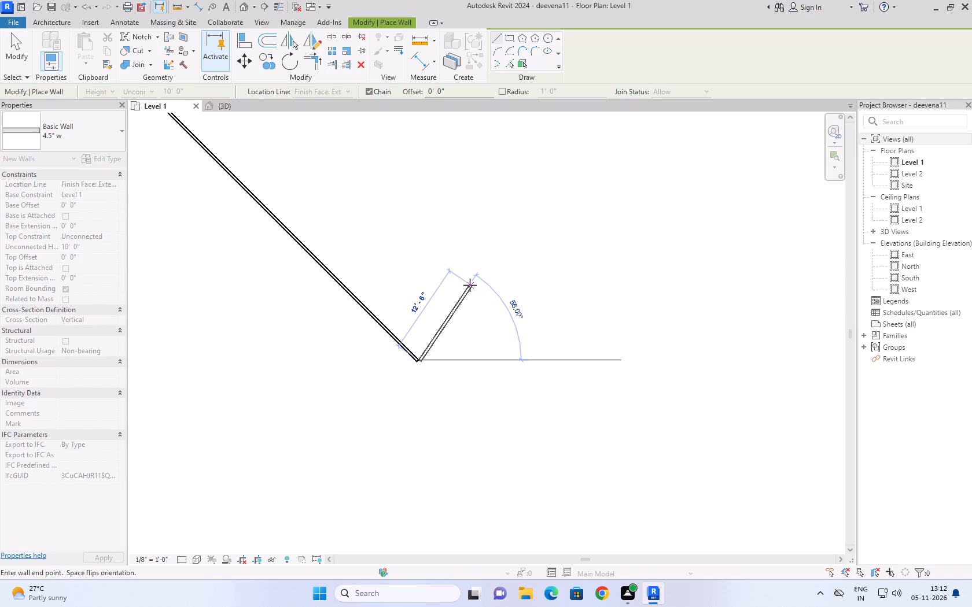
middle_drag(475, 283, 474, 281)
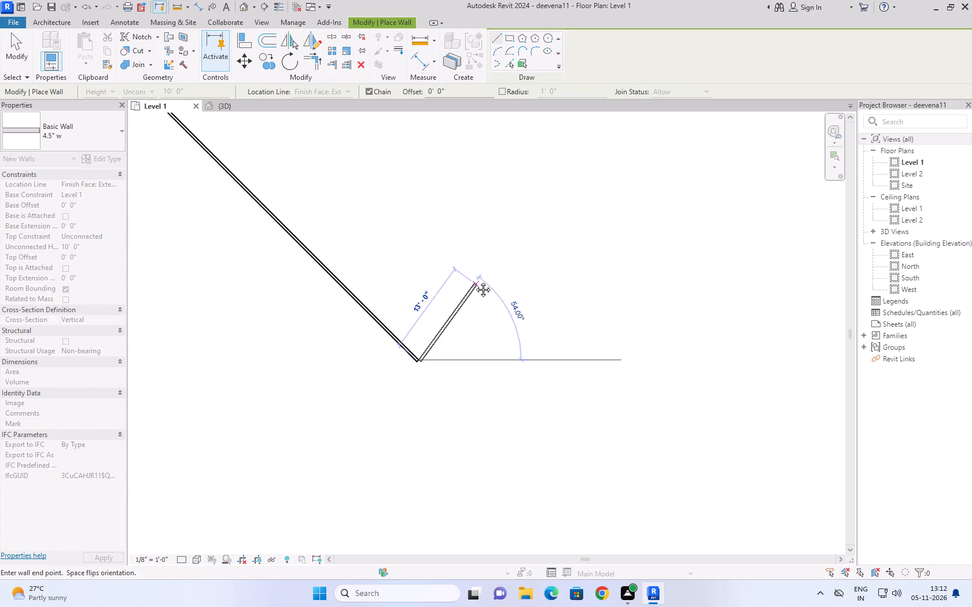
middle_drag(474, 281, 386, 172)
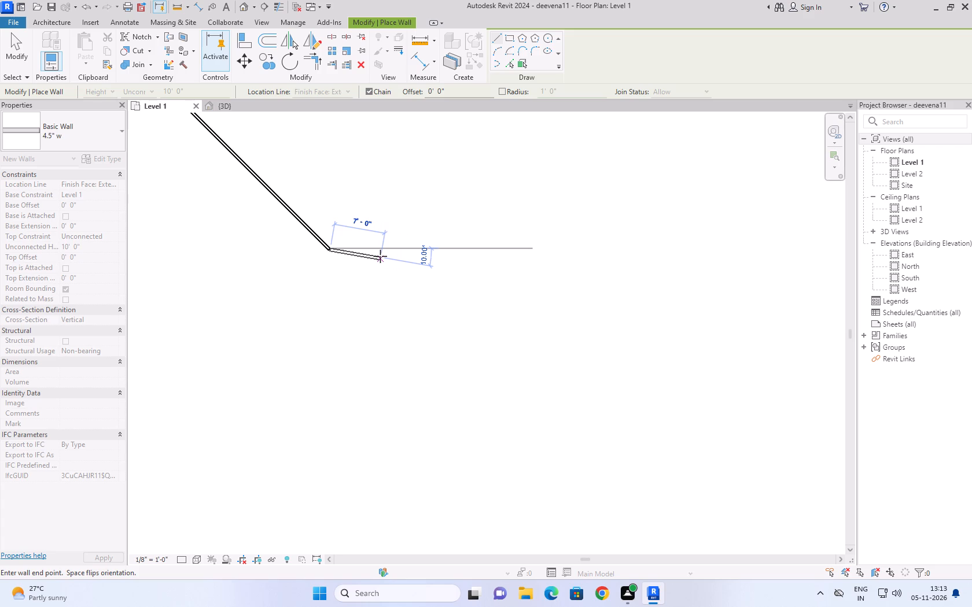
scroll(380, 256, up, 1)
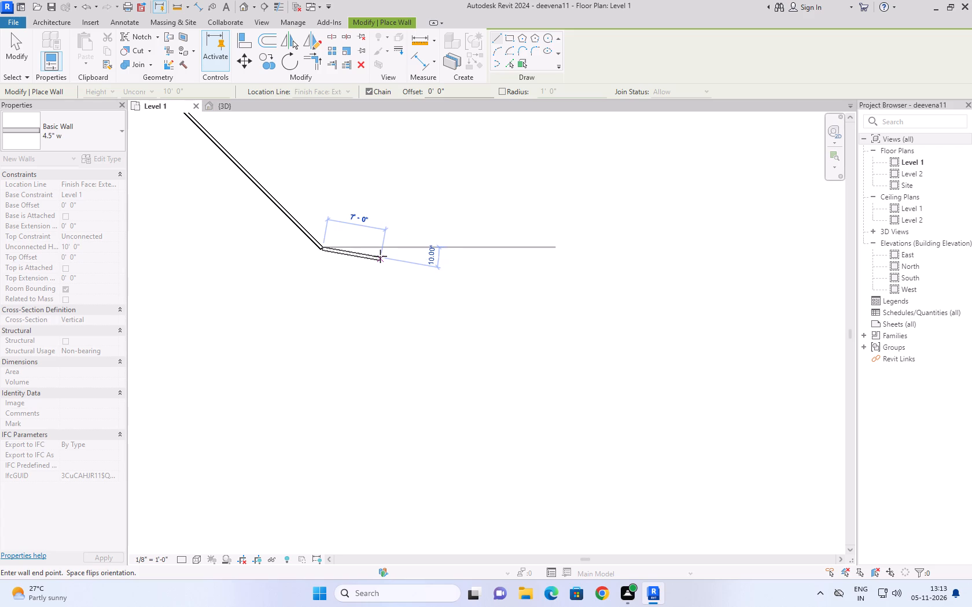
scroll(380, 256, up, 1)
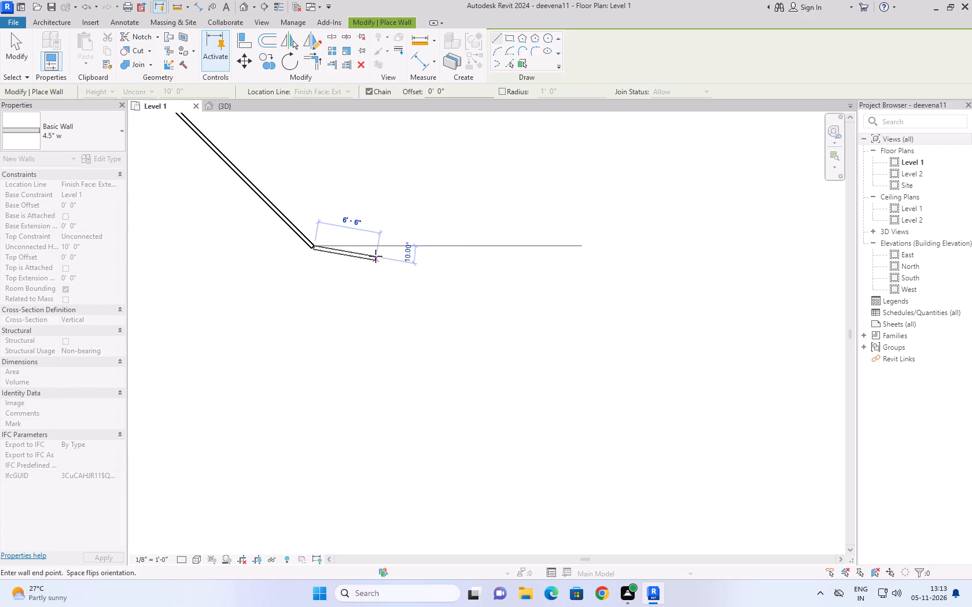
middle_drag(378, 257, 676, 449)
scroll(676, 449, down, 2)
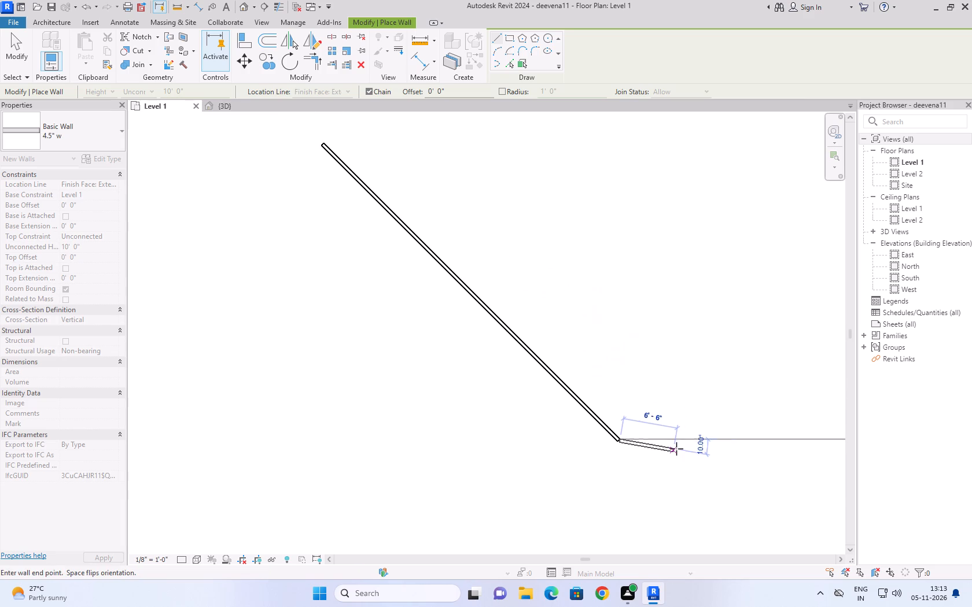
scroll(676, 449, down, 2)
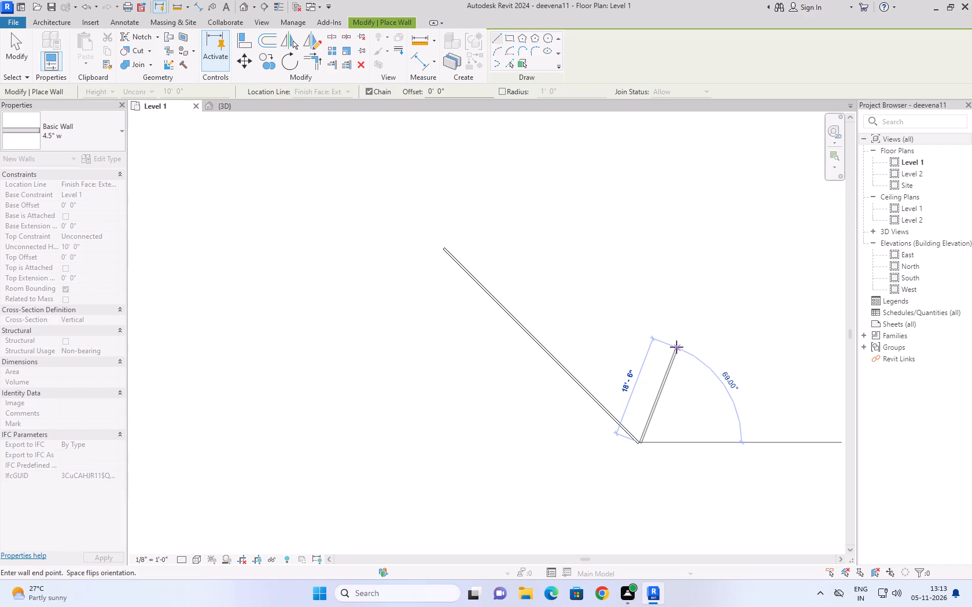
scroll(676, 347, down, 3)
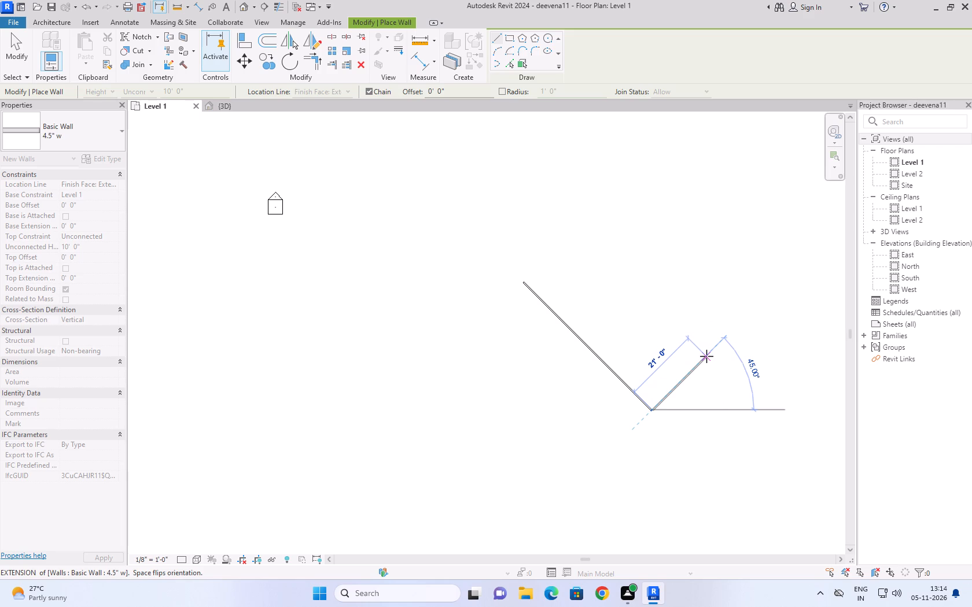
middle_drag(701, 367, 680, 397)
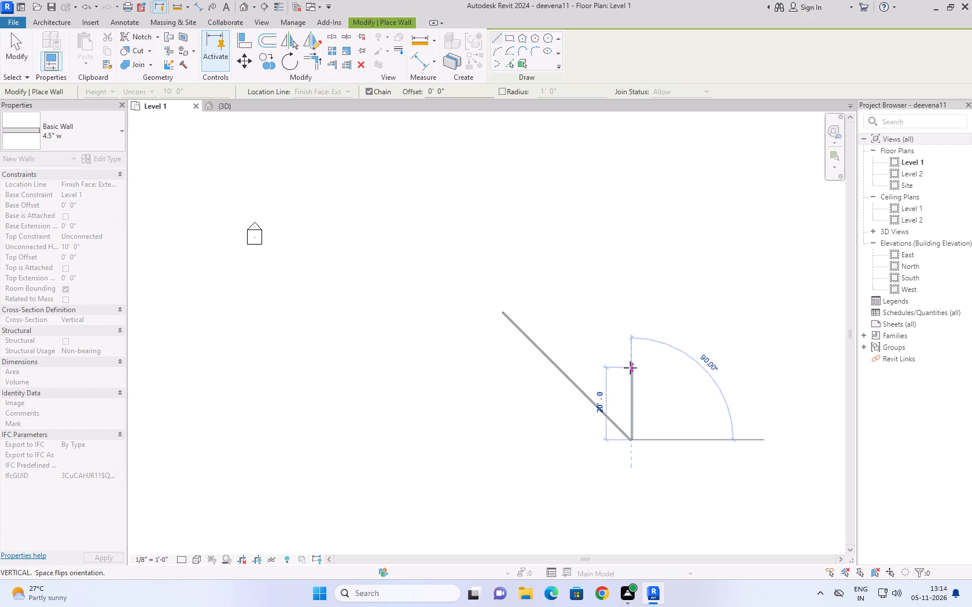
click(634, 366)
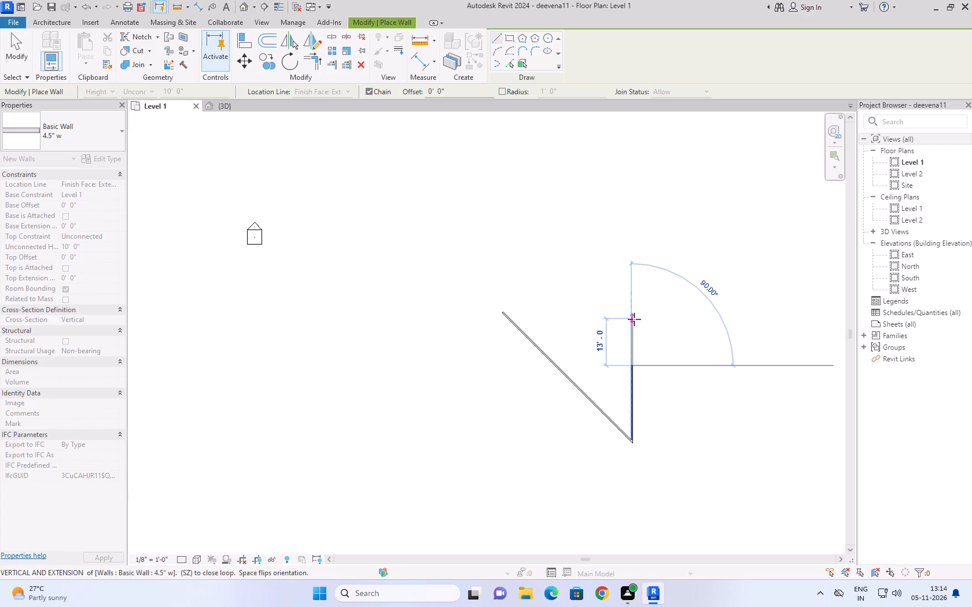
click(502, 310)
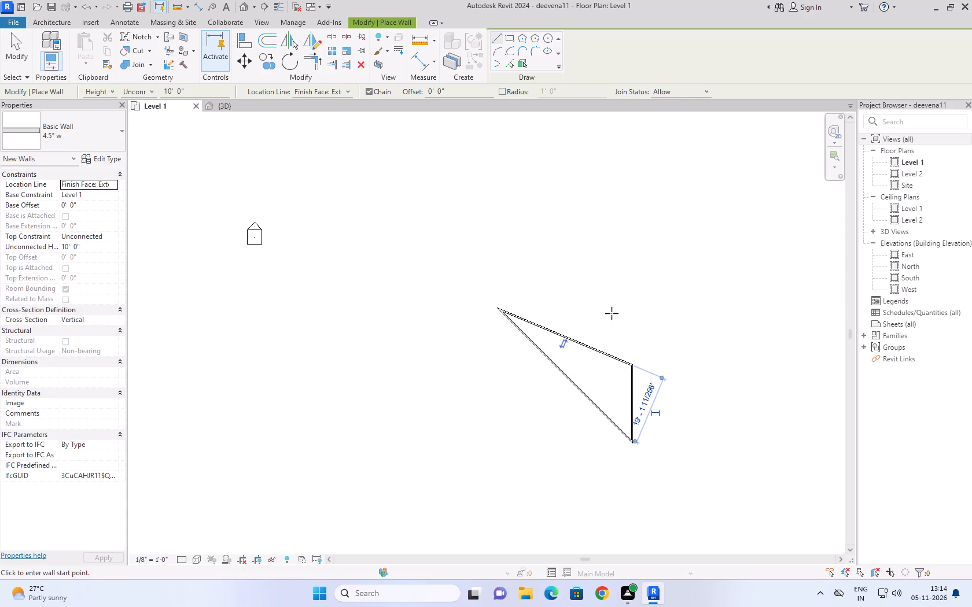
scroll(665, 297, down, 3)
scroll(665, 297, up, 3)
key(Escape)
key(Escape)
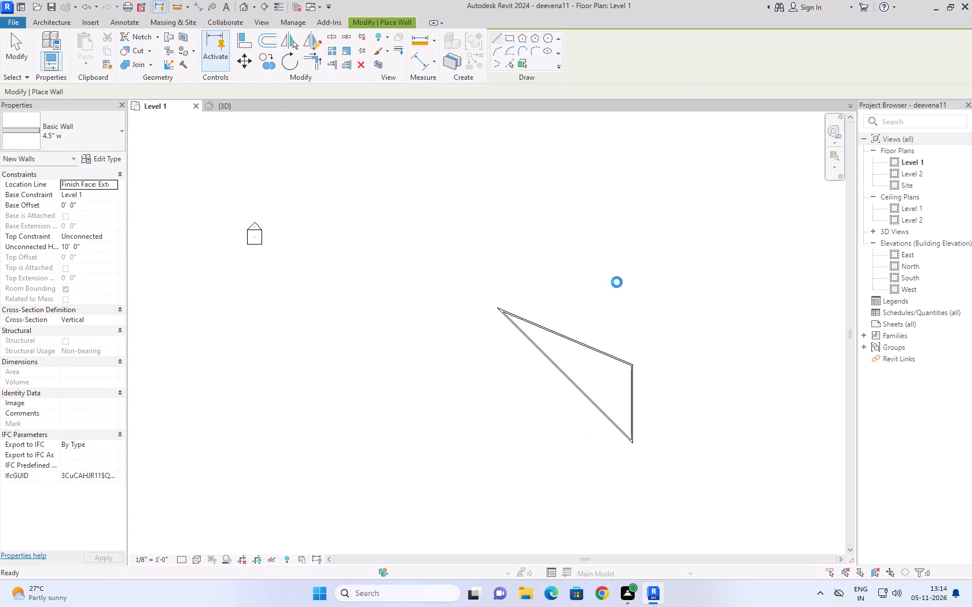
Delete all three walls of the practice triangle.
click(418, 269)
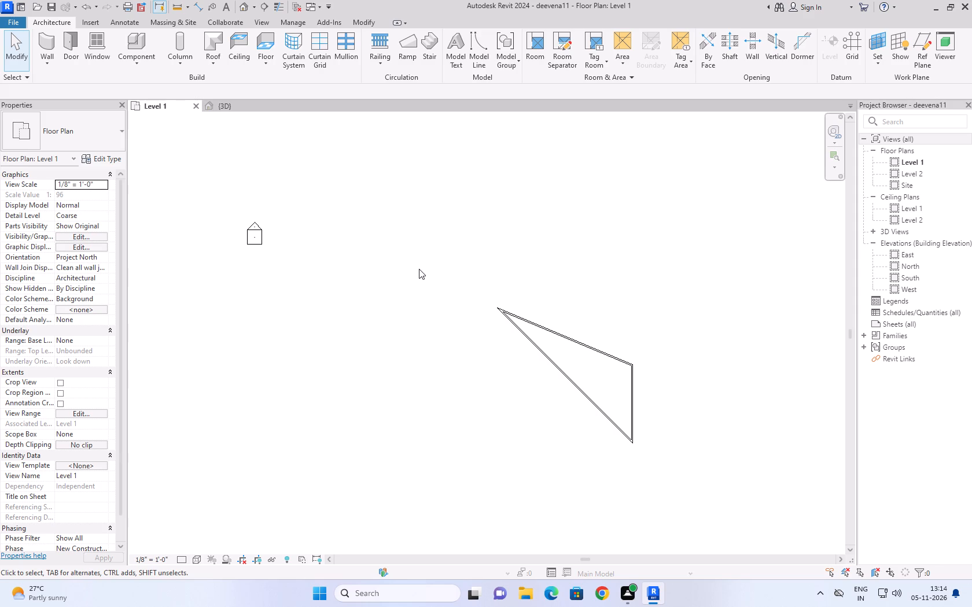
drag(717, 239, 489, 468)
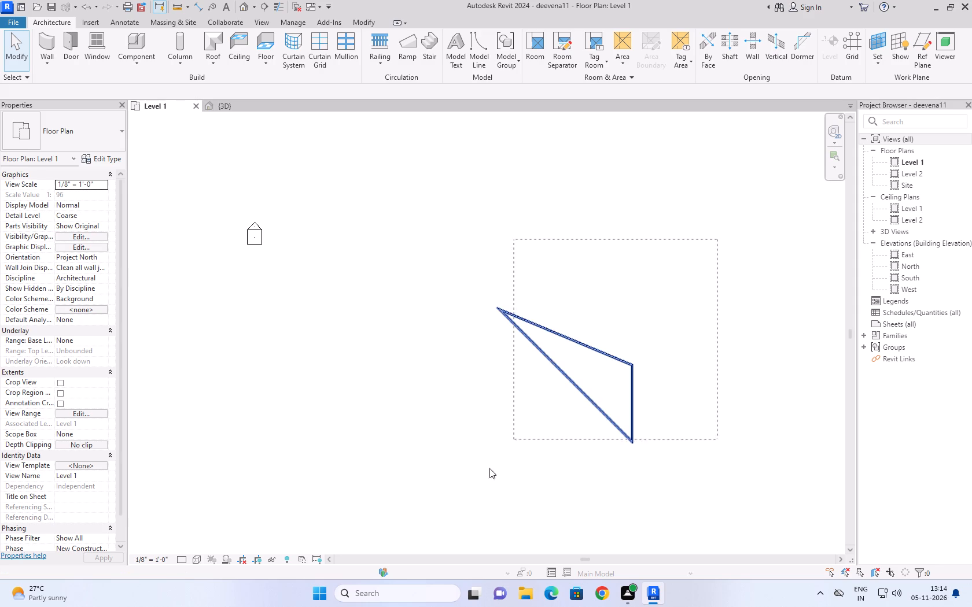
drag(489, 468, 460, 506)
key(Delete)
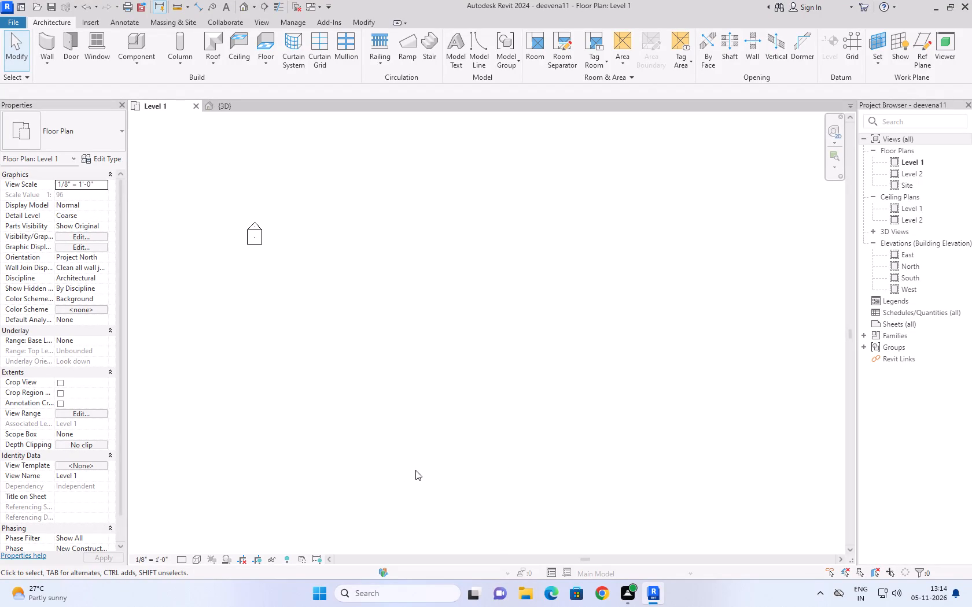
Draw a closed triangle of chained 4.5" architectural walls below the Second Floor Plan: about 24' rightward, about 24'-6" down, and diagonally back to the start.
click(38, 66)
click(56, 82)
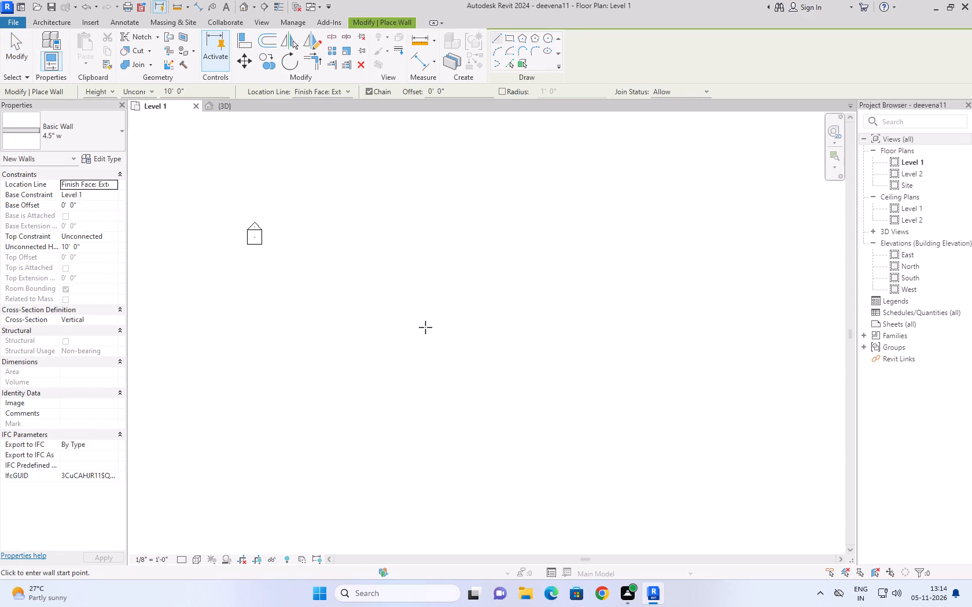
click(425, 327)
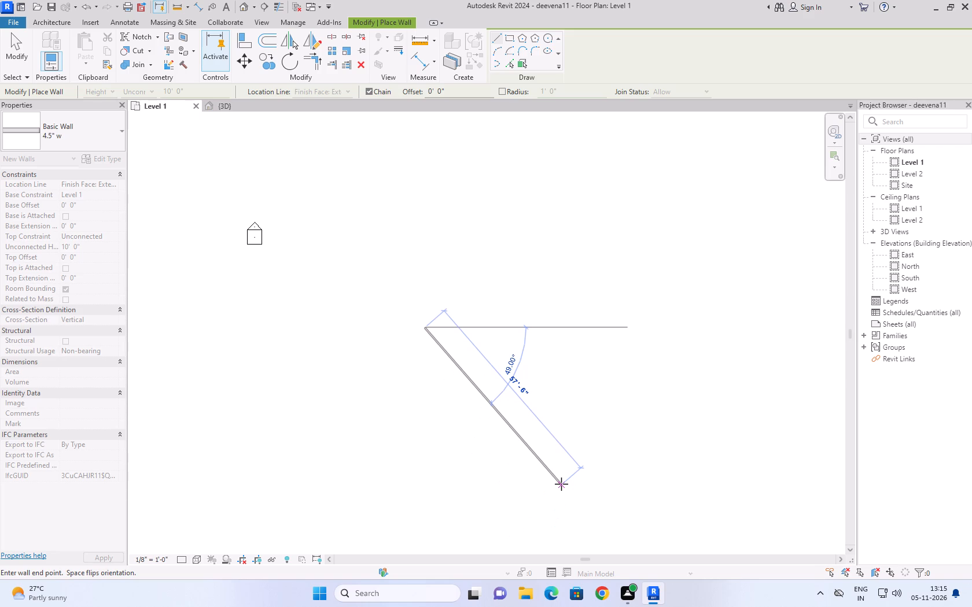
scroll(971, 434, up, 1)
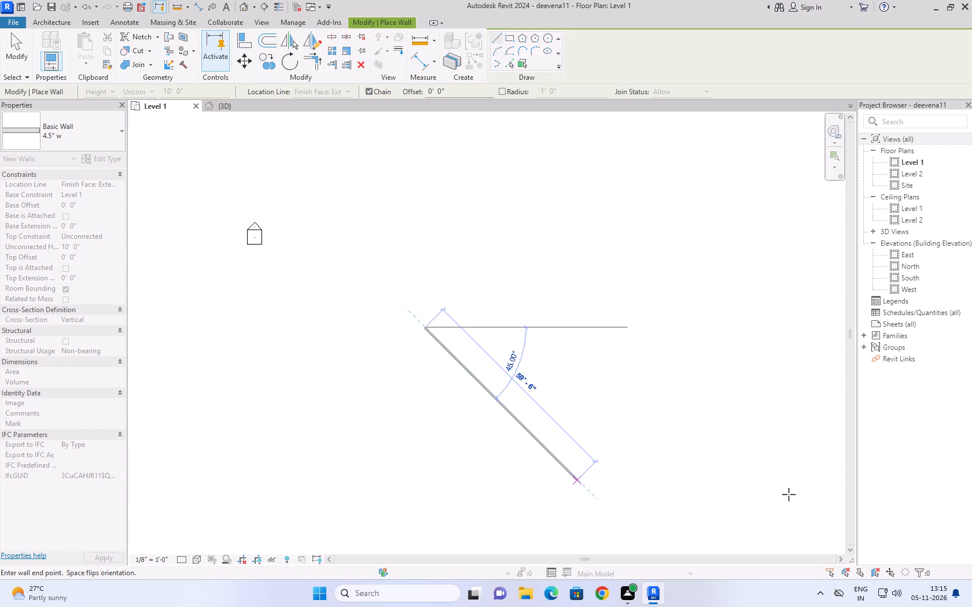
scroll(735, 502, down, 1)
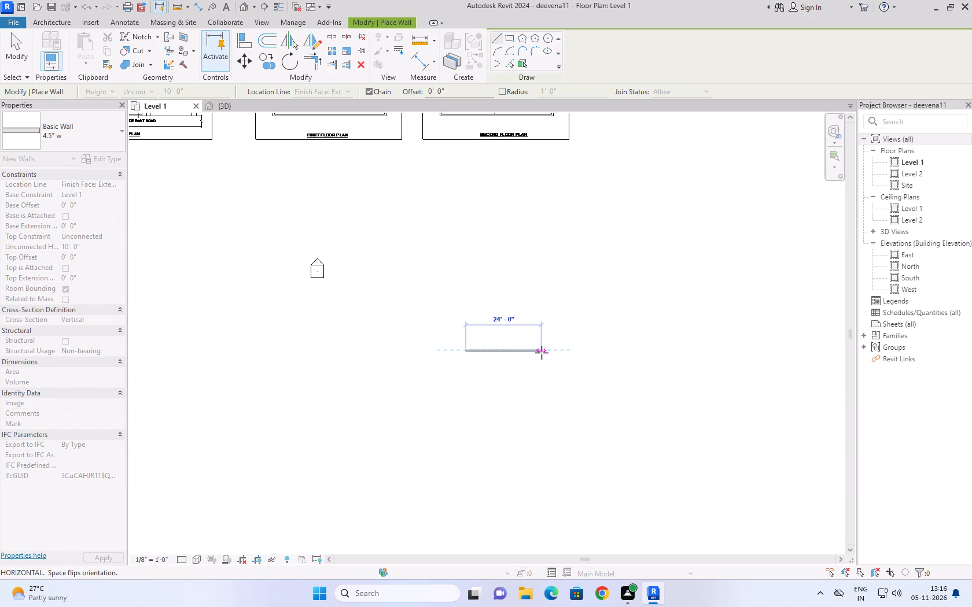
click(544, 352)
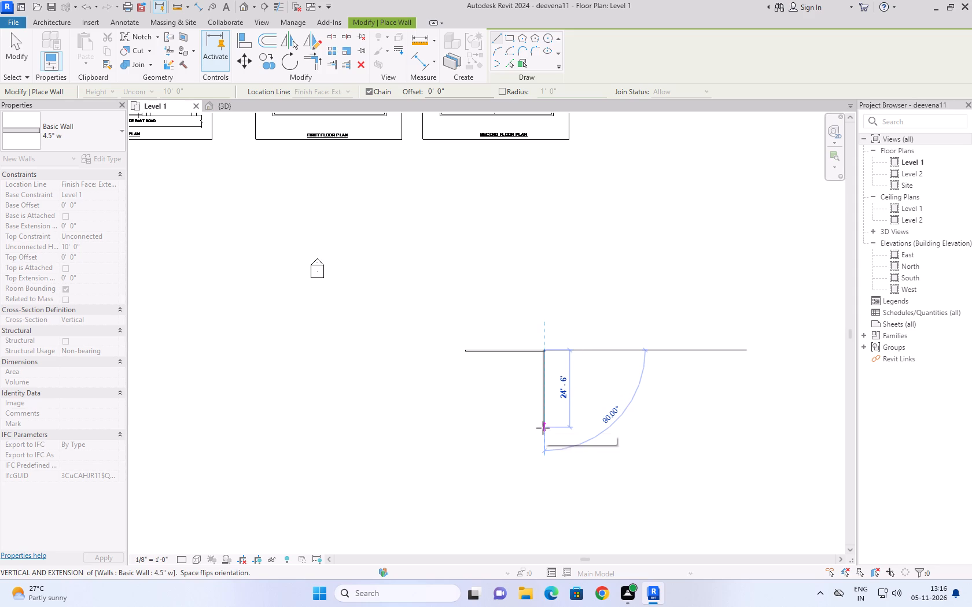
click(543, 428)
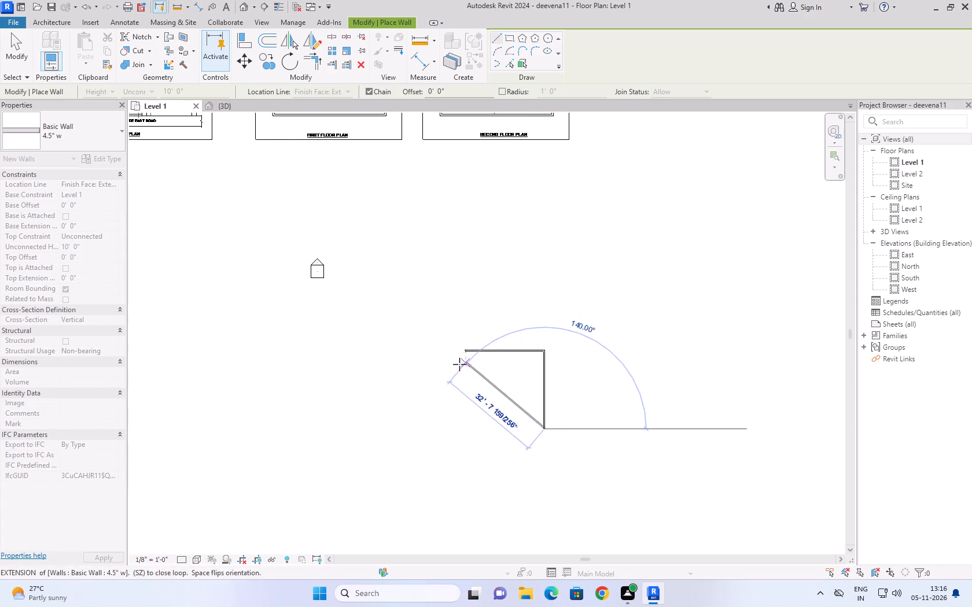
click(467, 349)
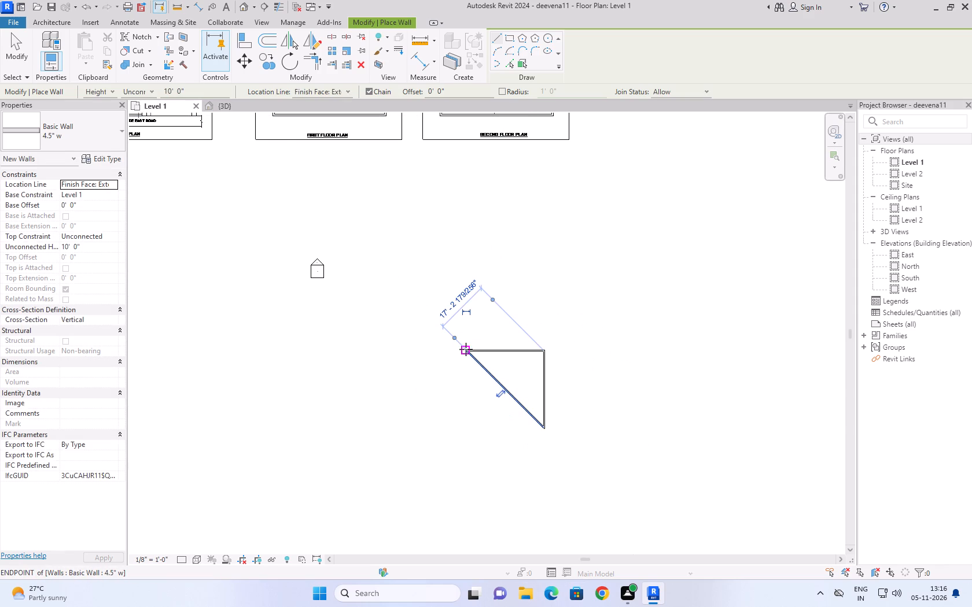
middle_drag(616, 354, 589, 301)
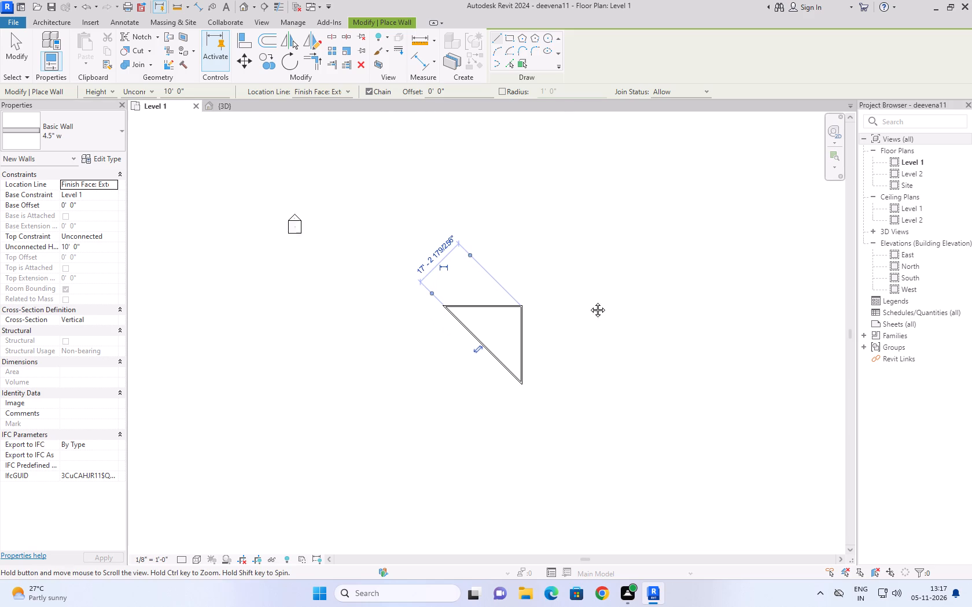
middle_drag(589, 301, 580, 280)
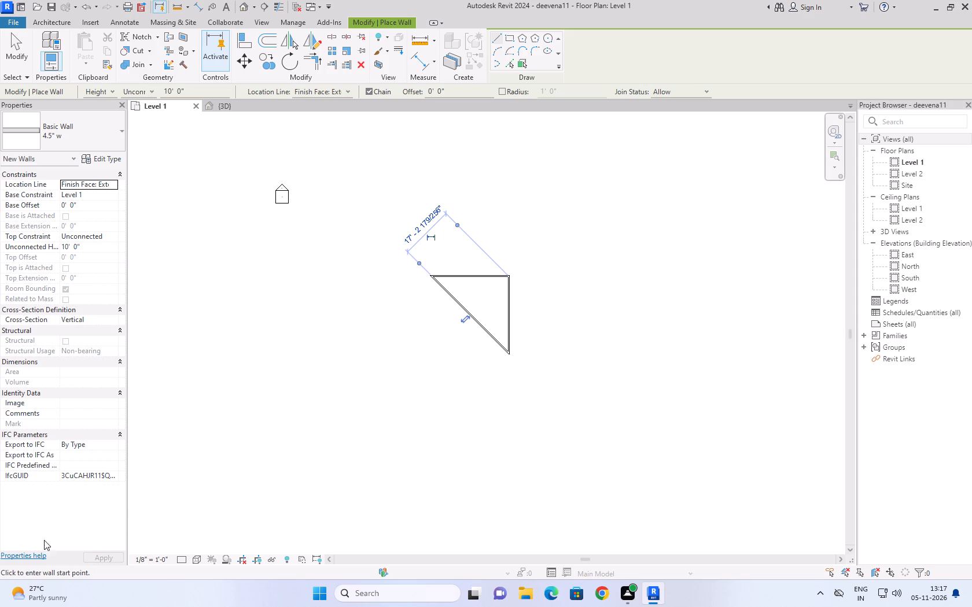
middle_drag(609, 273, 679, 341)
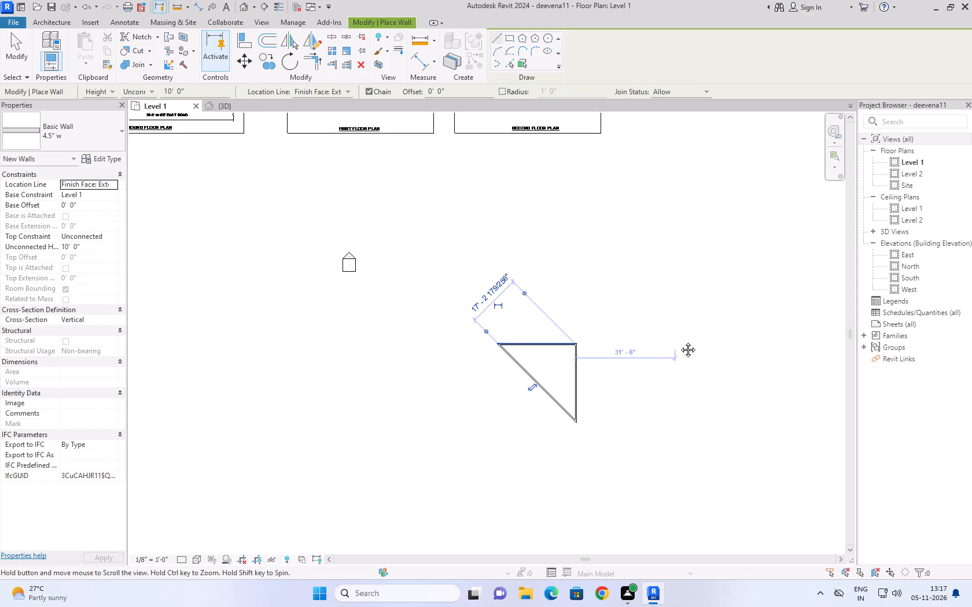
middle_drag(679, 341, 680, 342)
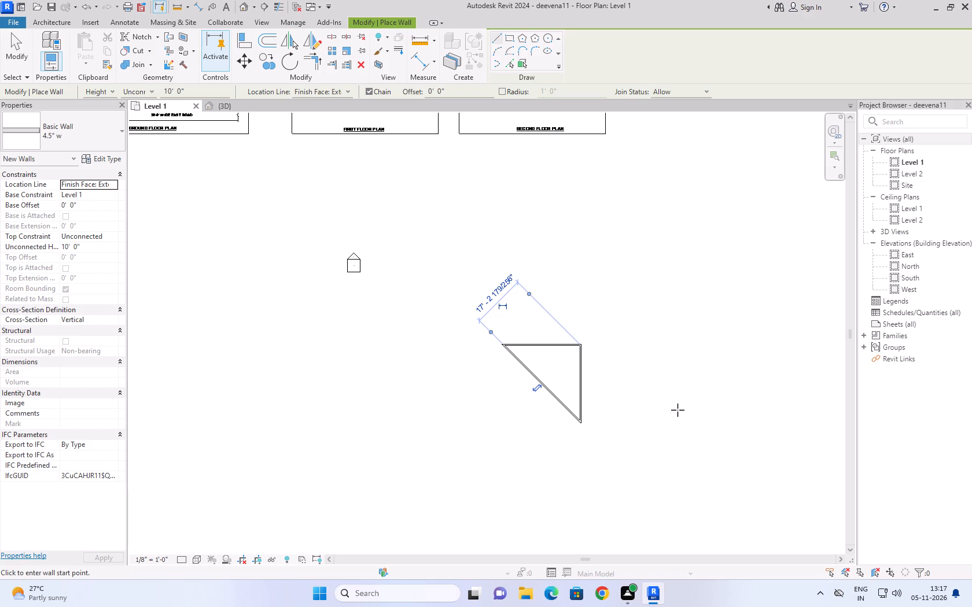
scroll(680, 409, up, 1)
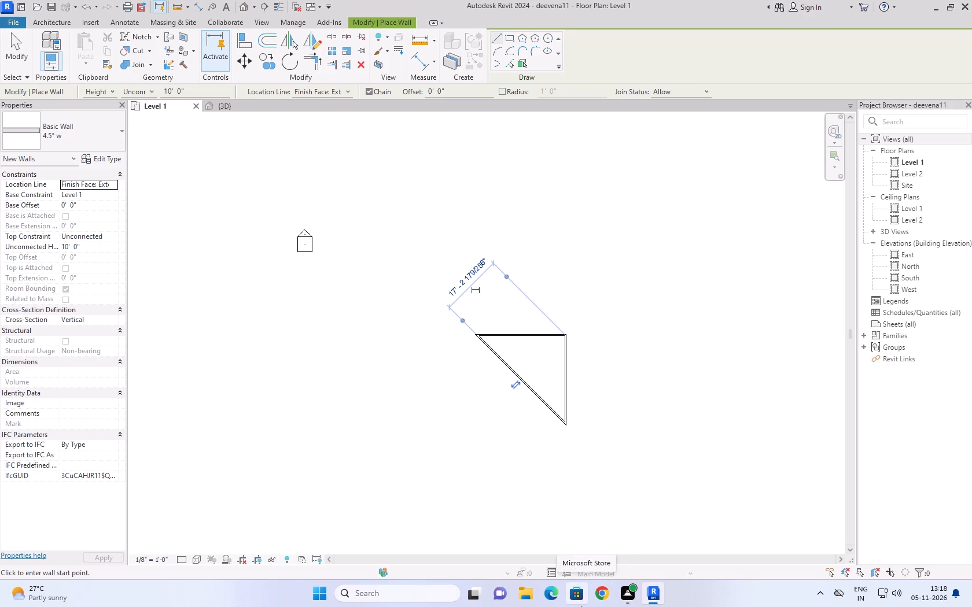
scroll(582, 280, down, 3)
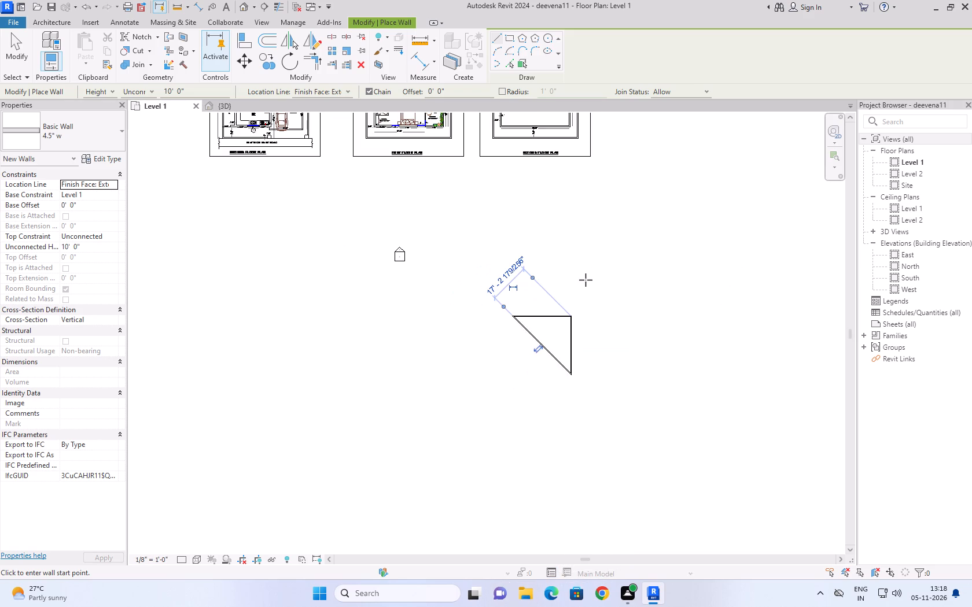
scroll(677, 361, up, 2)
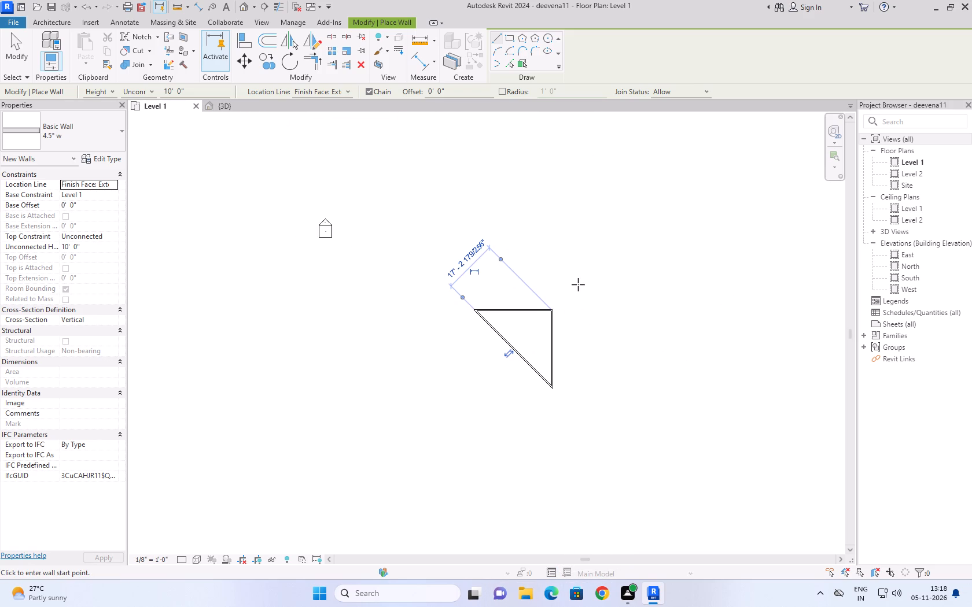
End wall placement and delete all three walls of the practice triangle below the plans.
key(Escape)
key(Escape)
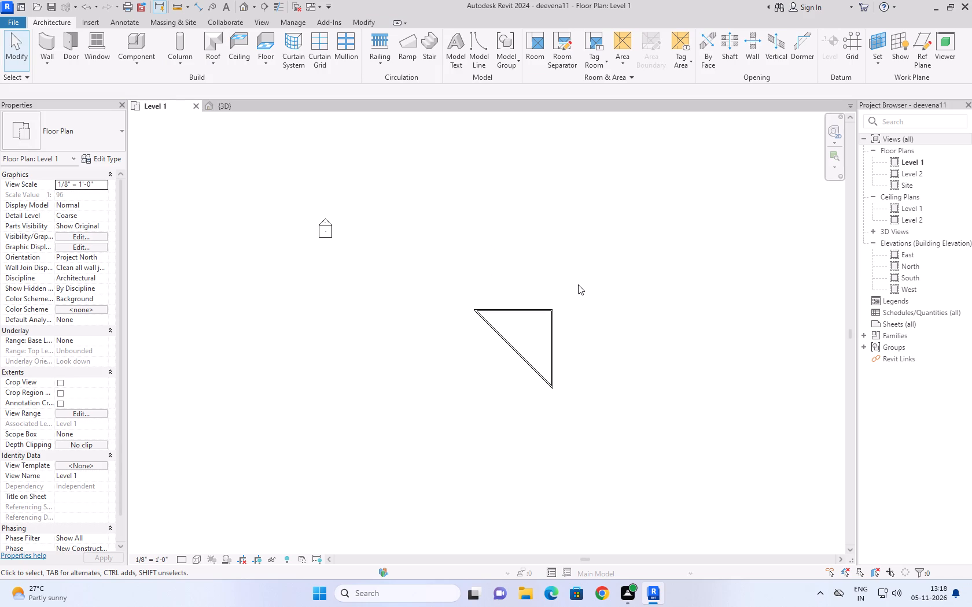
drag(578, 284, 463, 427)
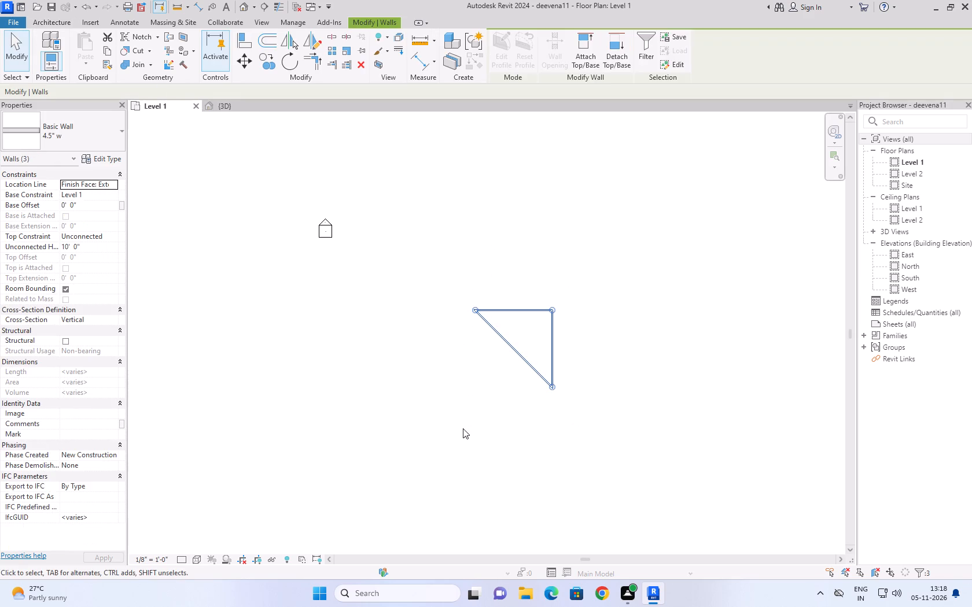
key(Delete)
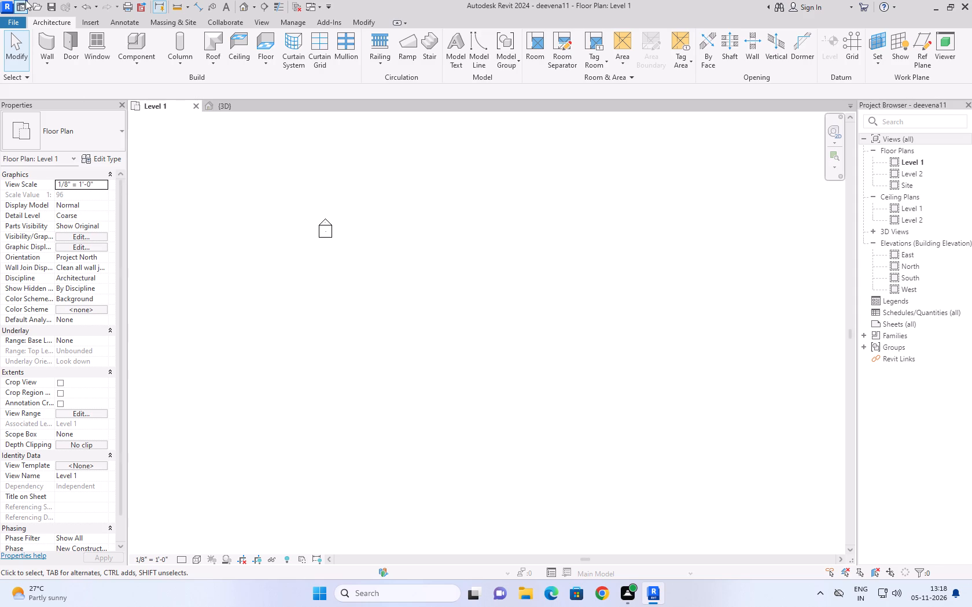
Start another 4.5" architectural wall chain in the cleared empty area below the plans.
click(50, 63)
click(56, 81)
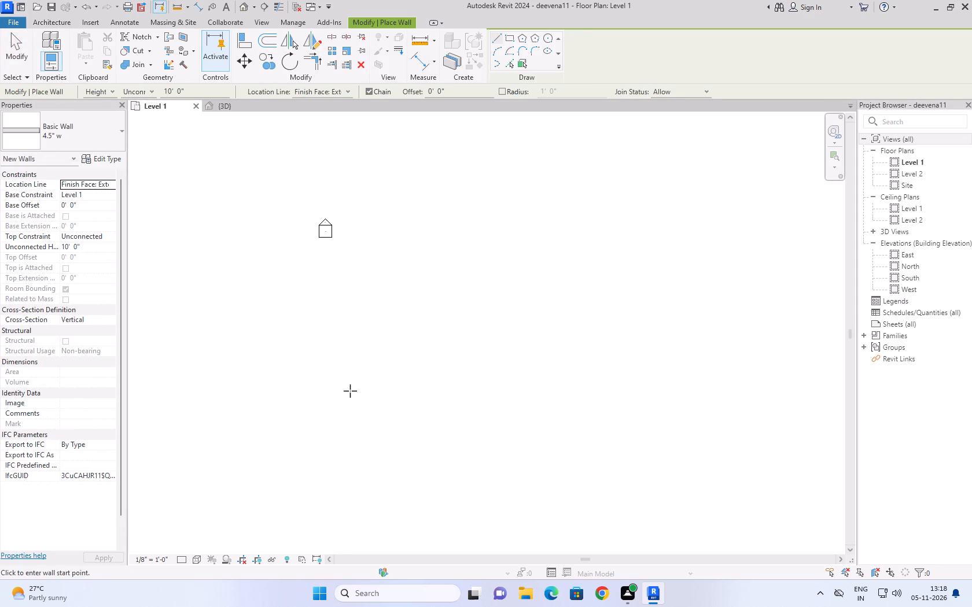
click(558, 340)
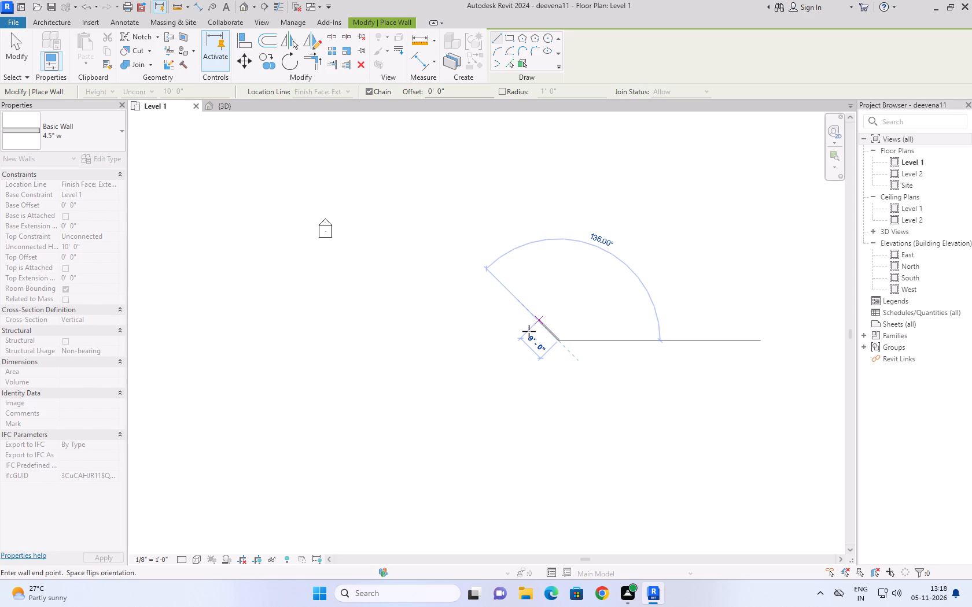
scroll(529, 331, up, 1)
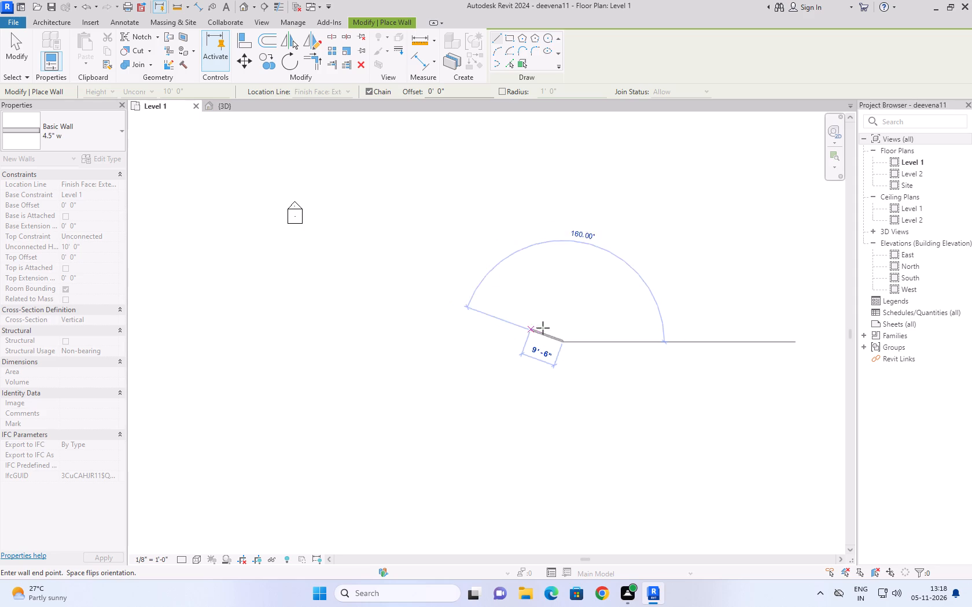
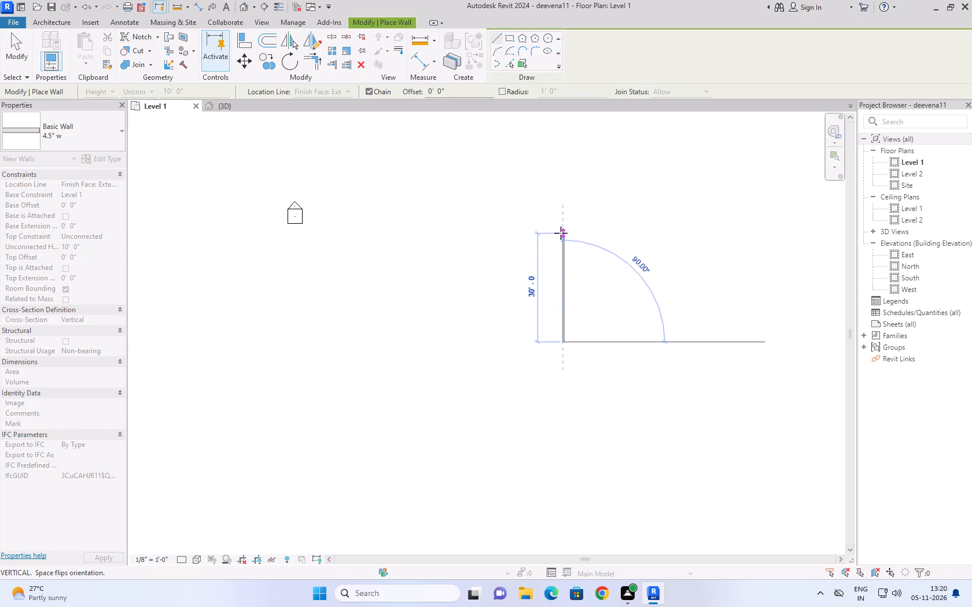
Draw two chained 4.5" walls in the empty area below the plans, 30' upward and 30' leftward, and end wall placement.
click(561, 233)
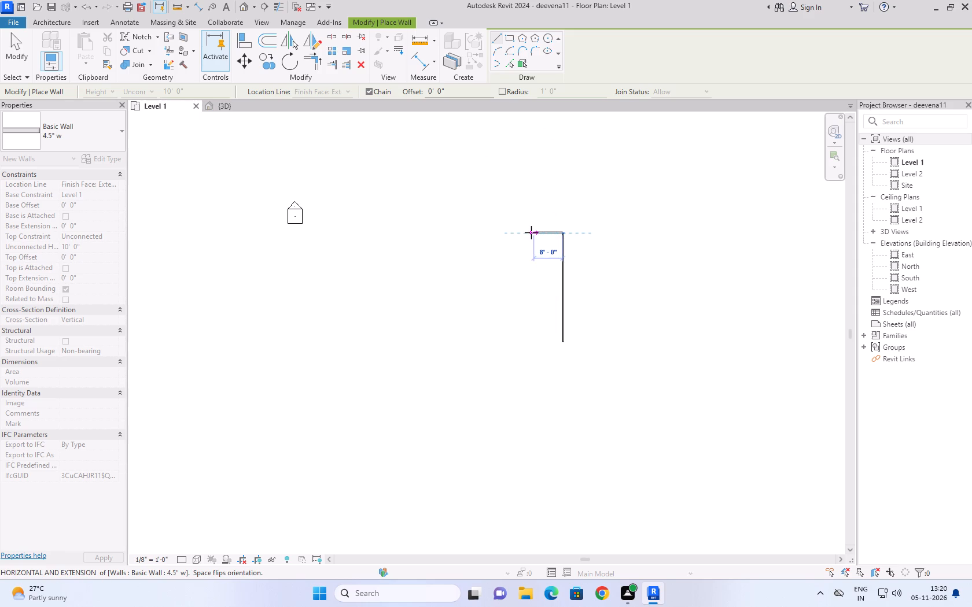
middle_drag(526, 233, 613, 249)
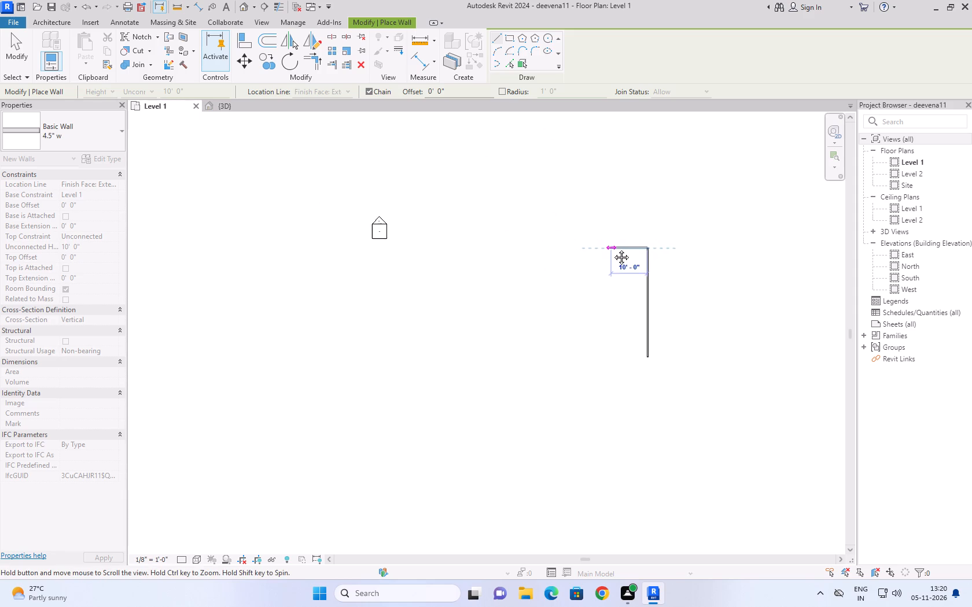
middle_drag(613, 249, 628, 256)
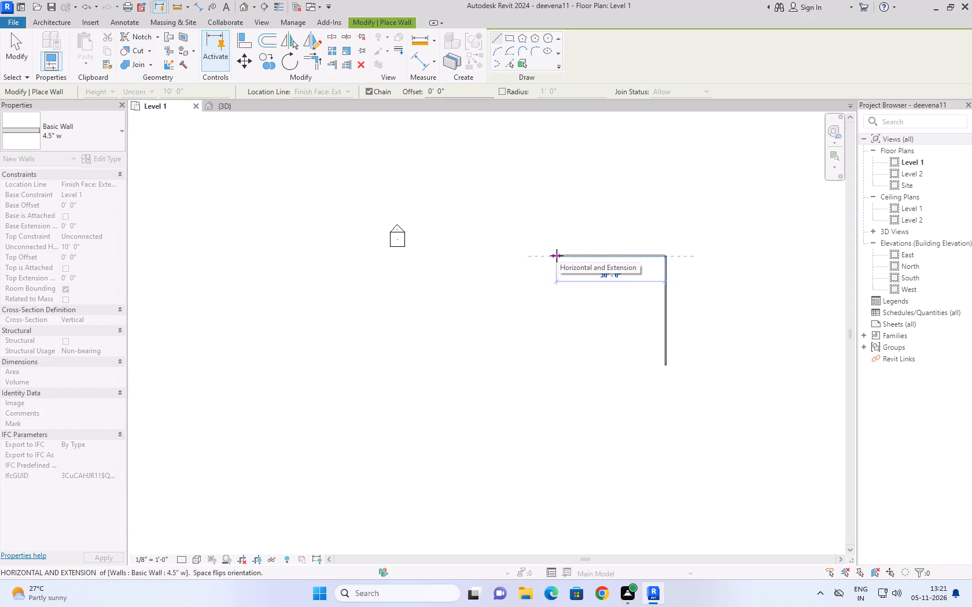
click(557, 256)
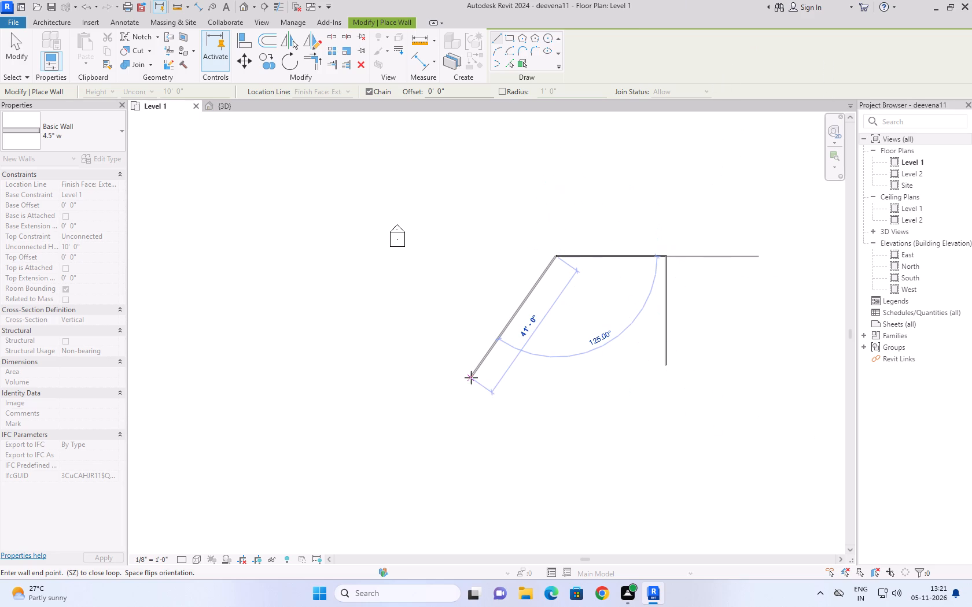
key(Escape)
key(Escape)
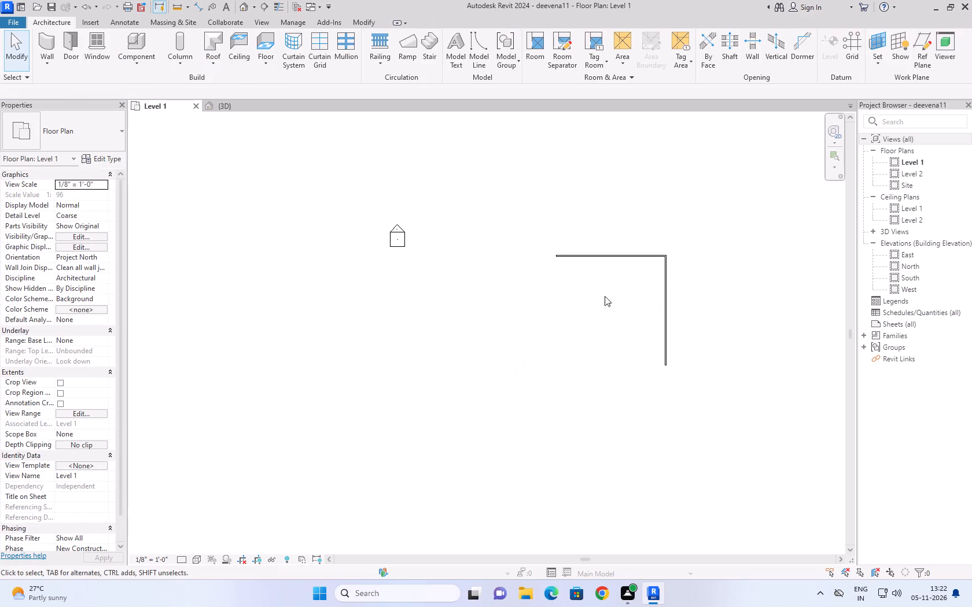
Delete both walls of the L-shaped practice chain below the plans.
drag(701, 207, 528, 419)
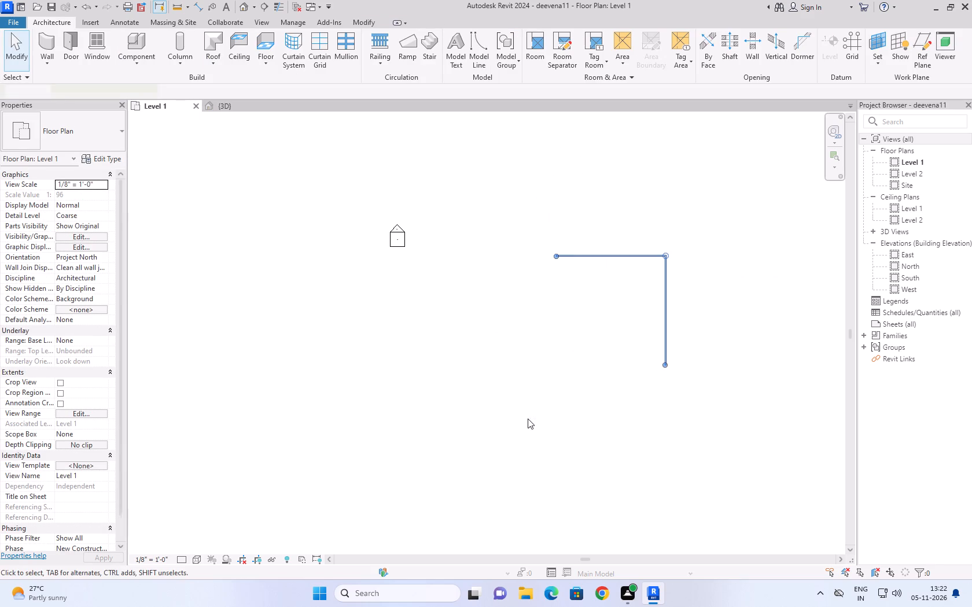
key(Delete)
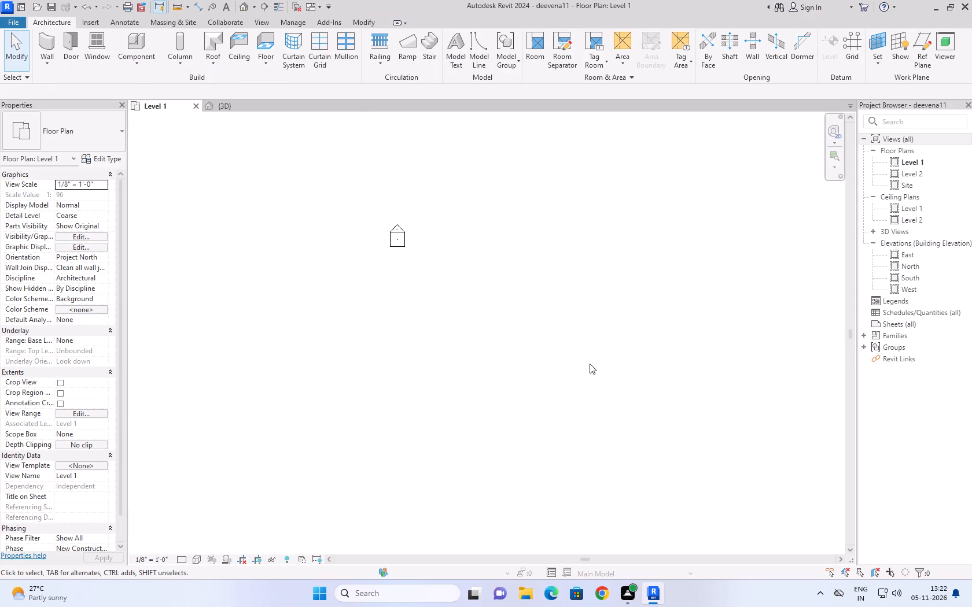
Draw a 50' horizontal 4.5" architectural wall rightward in the empty area below the Second Floor Plan.
scroll(590, 364, down, 3)
scroll(590, 364, up, 1)
middle_drag(590, 364, 628, 554)
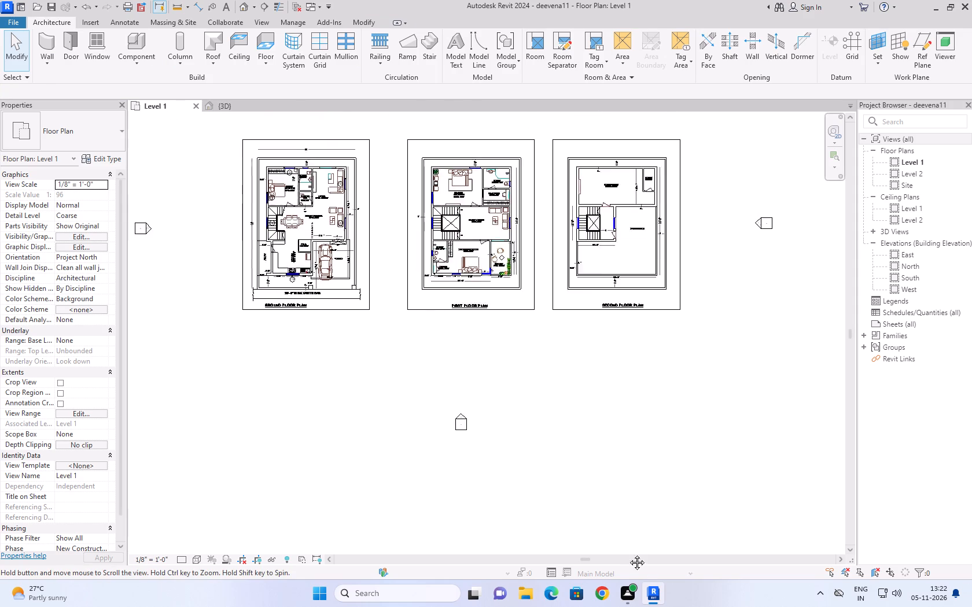
middle_drag(628, 554, 583, 599)
scroll(619, 589, up, 1)
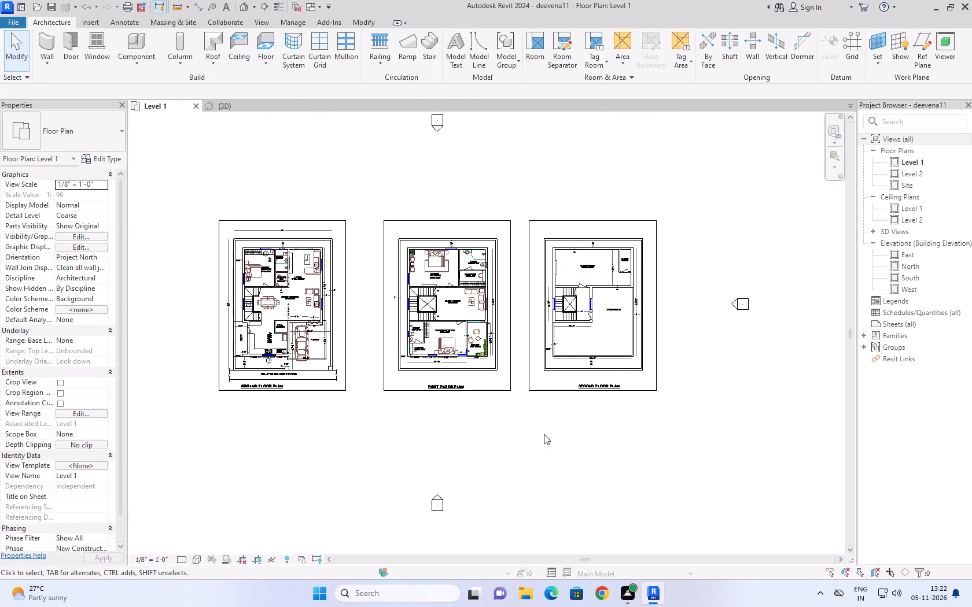
click(50, 65)
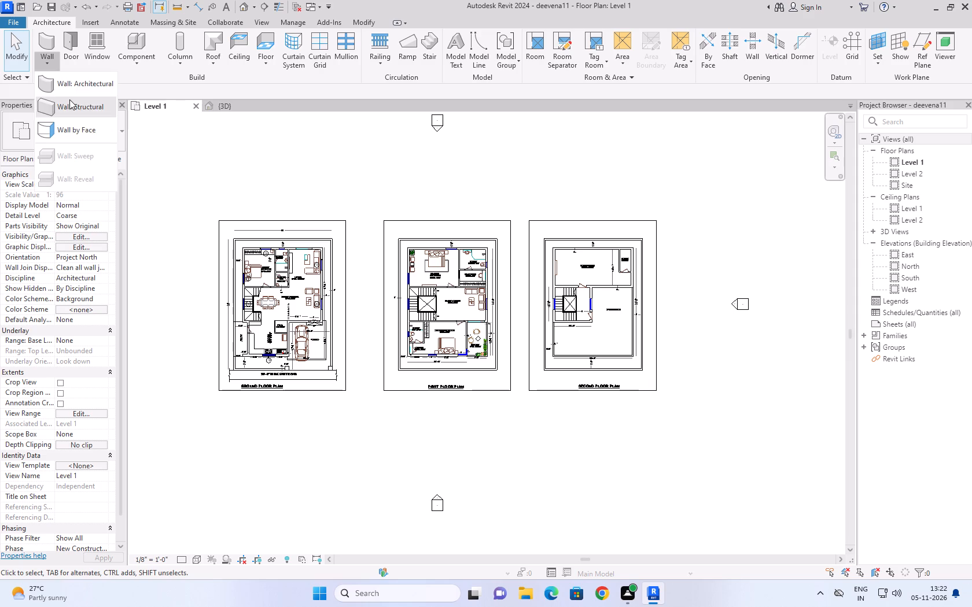
click(75, 89)
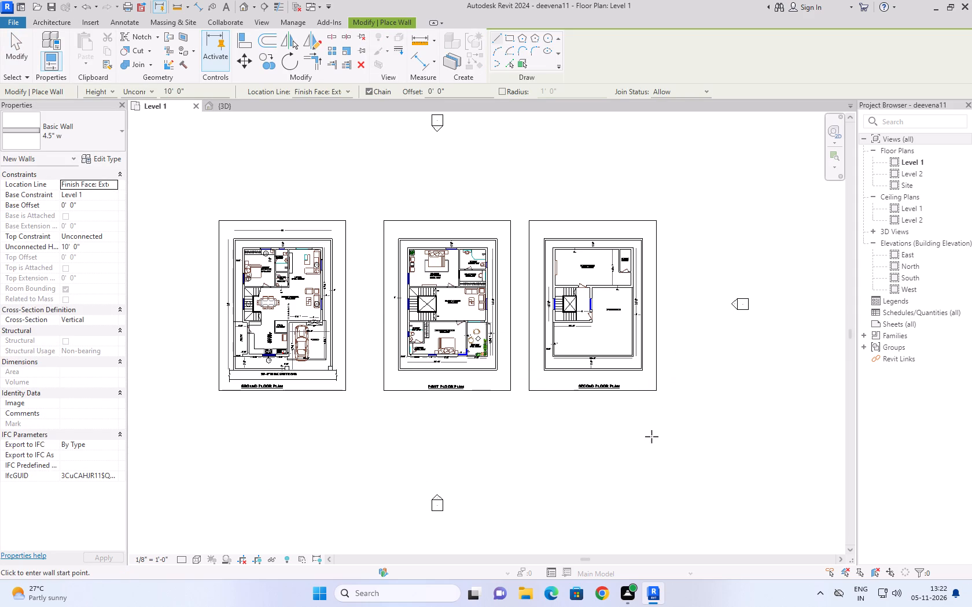
scroll(650, 439, up, 1)
middle_drag(645, 440, 514, 406)
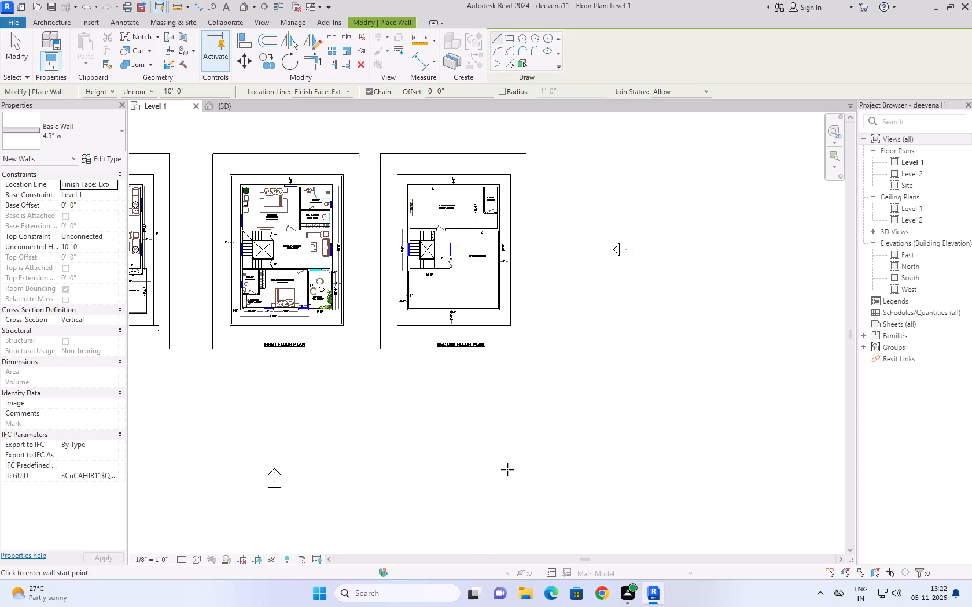
click(510, 488)
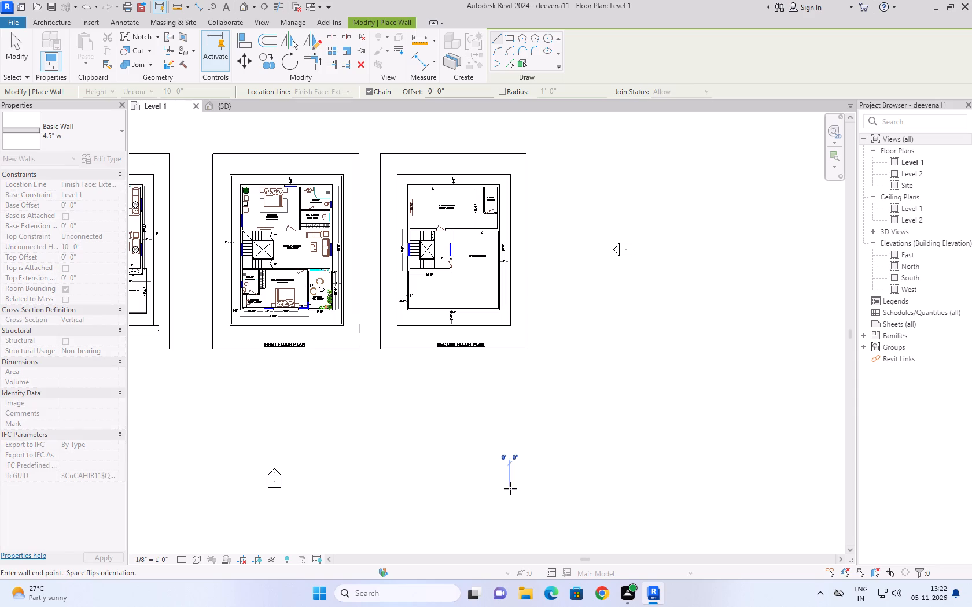
middle_drag(579, 491, 591, 346)
scroll(590, 346, up, 1)
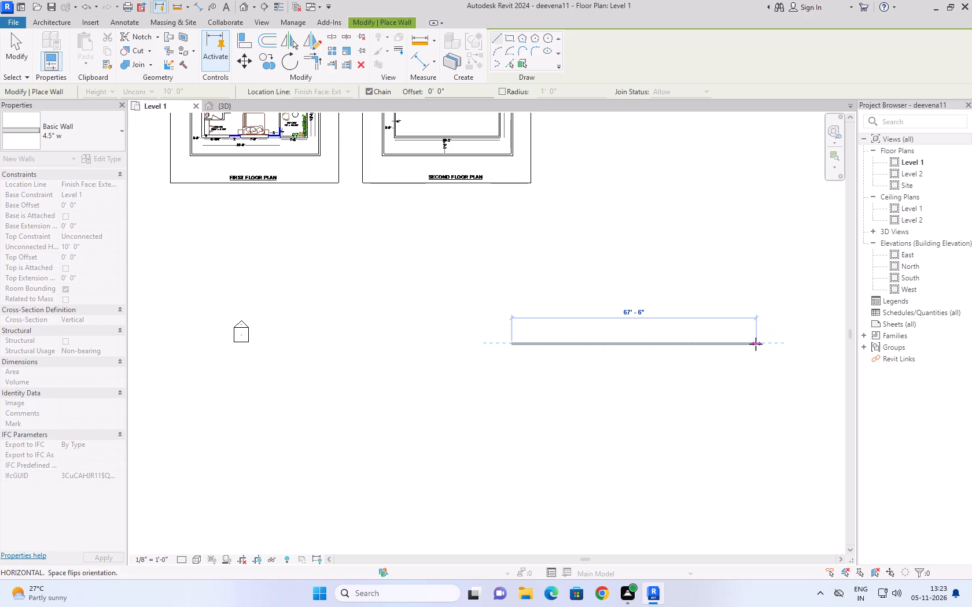
middle_drag(749, 340, 700, 247)
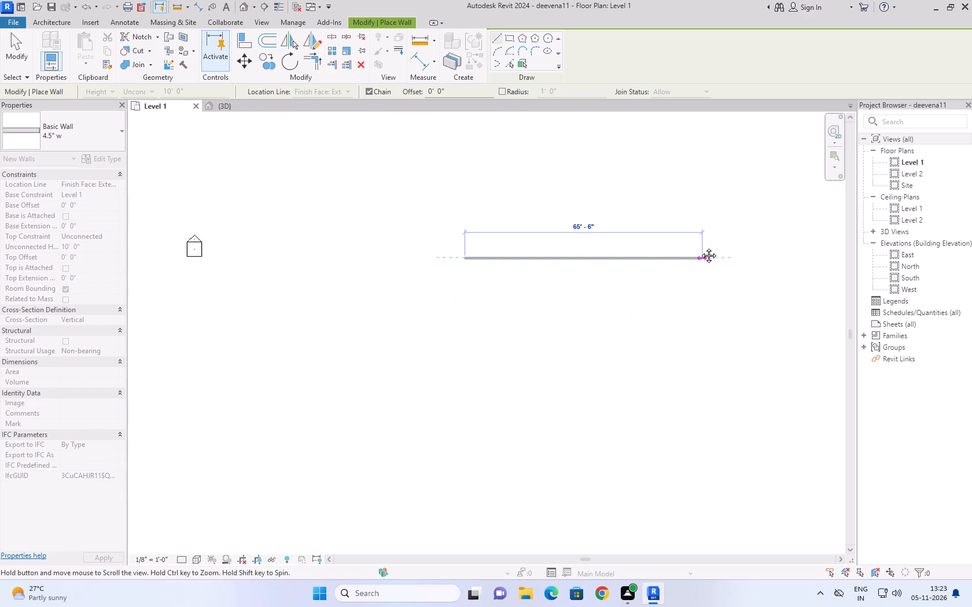
middle_drag(700, 247, 697, 230)
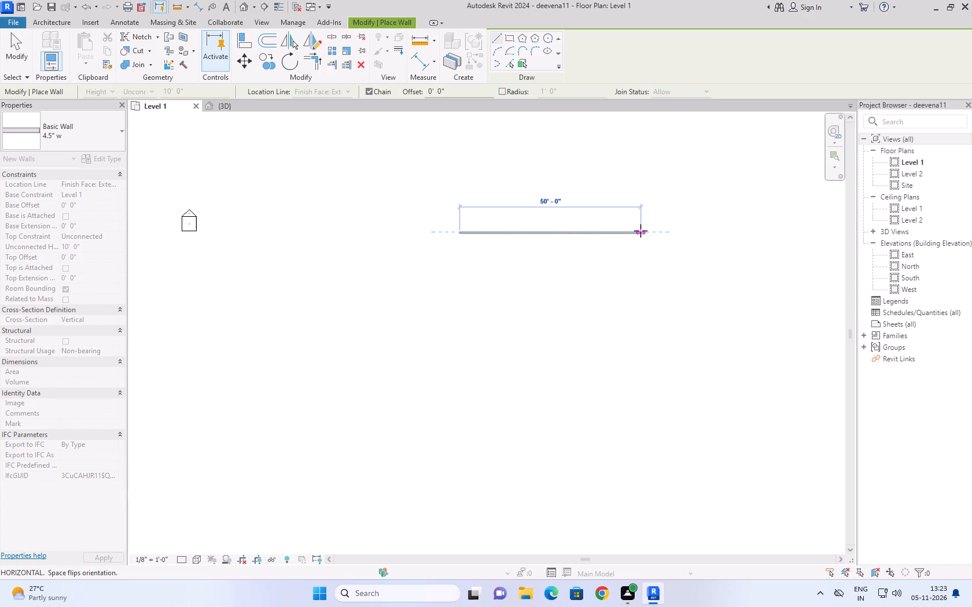
click(640, 231)
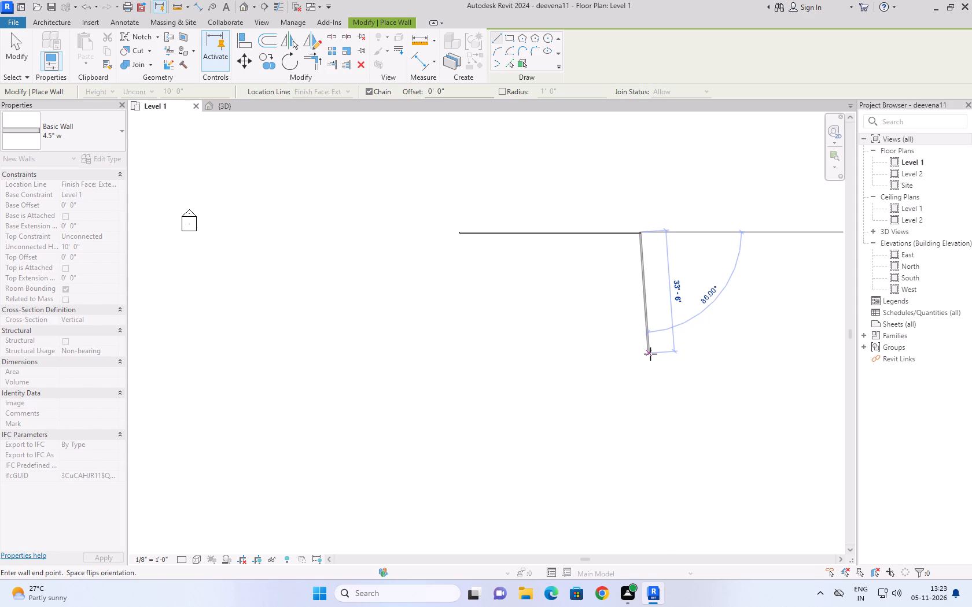
Close a square with three more chained 4.5" walls: 50' down, 50' leftward, and back up to the first wall's start.
scroll(639, 354, up, 1)
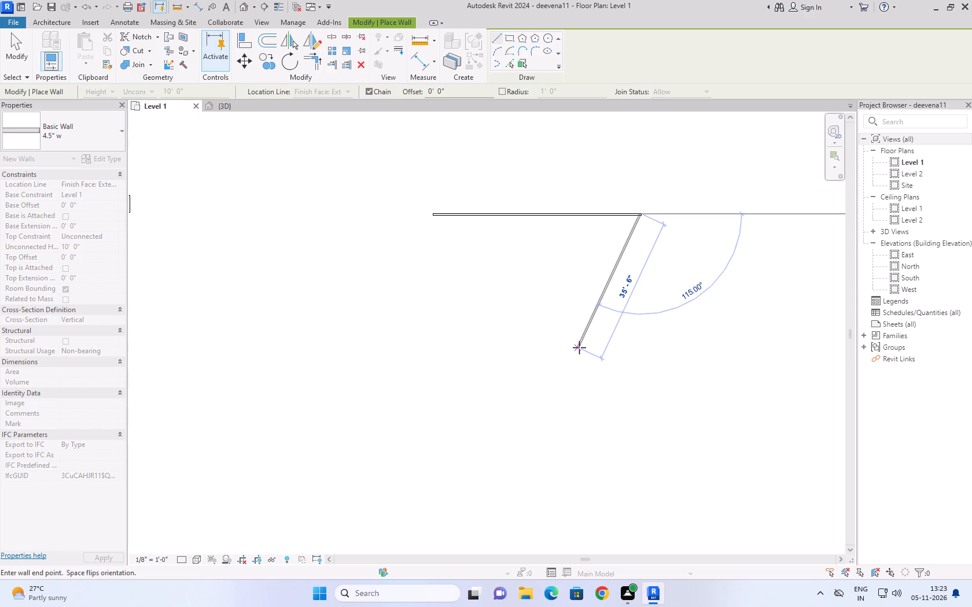
click(640, 422)
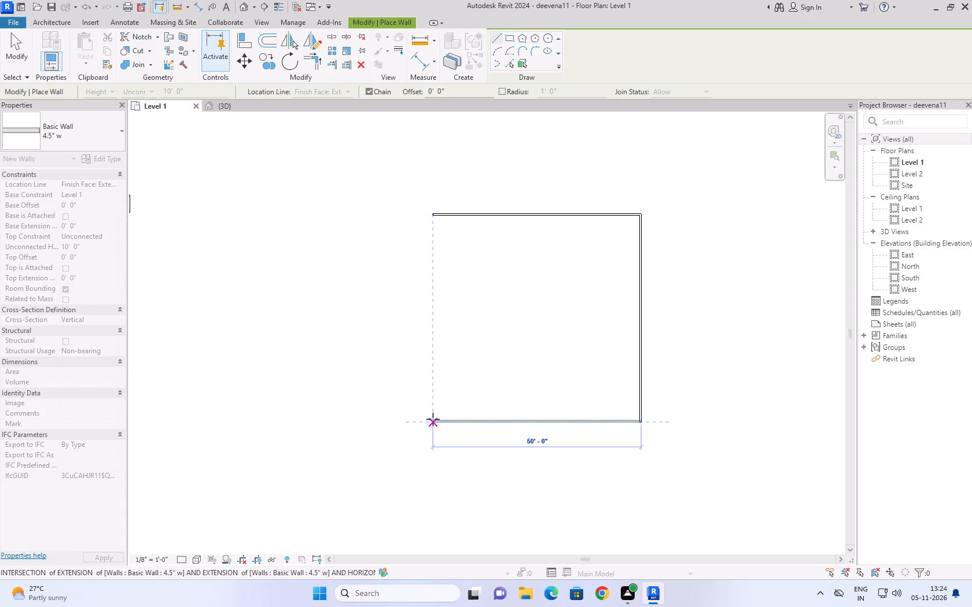
click(432, 419)
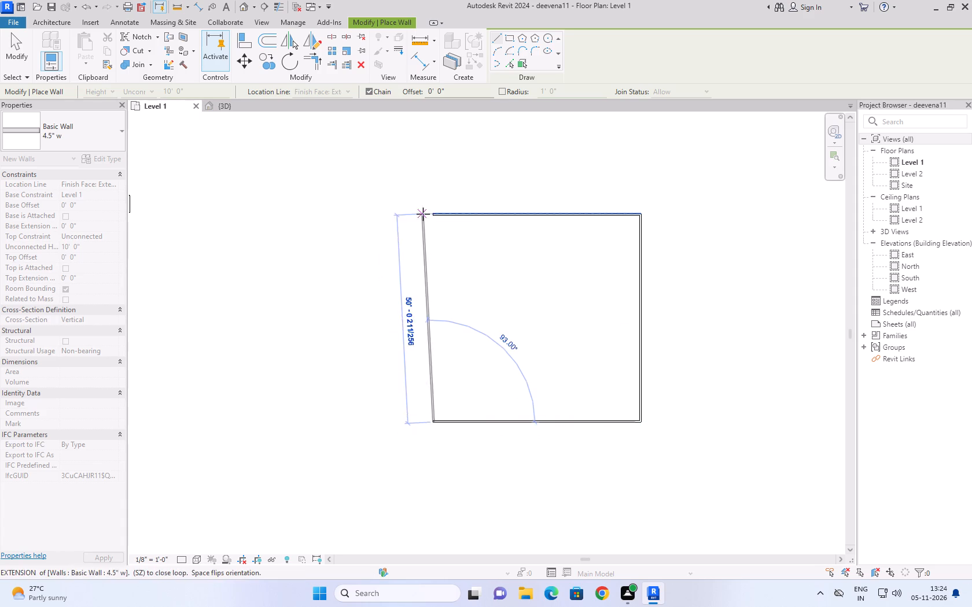
click(431, 212)
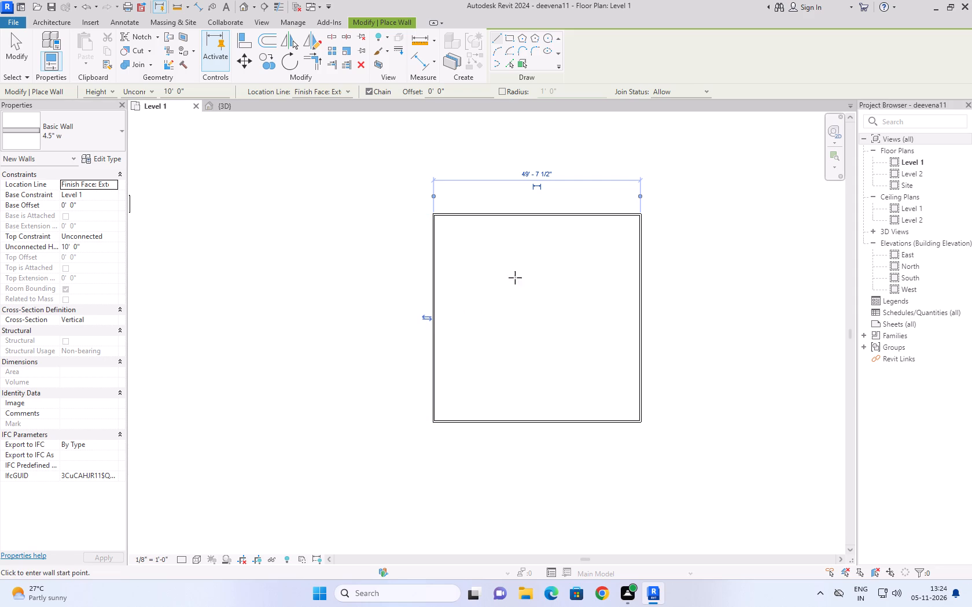
Divide the square with a vertical 4.5" wall between the midpoints of its top and bottom walls, and end the chain.
click(540, 213)
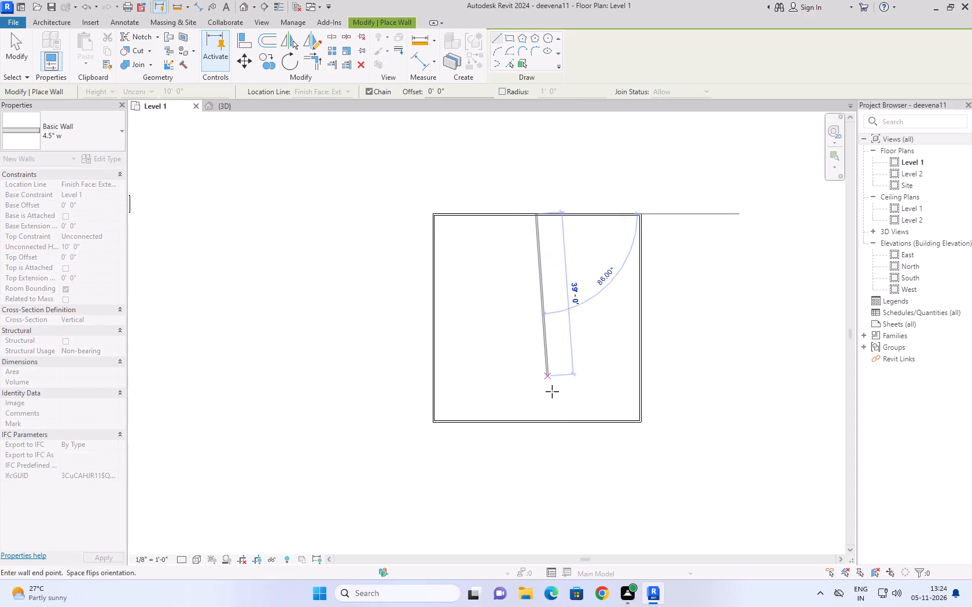
click(540, 423)
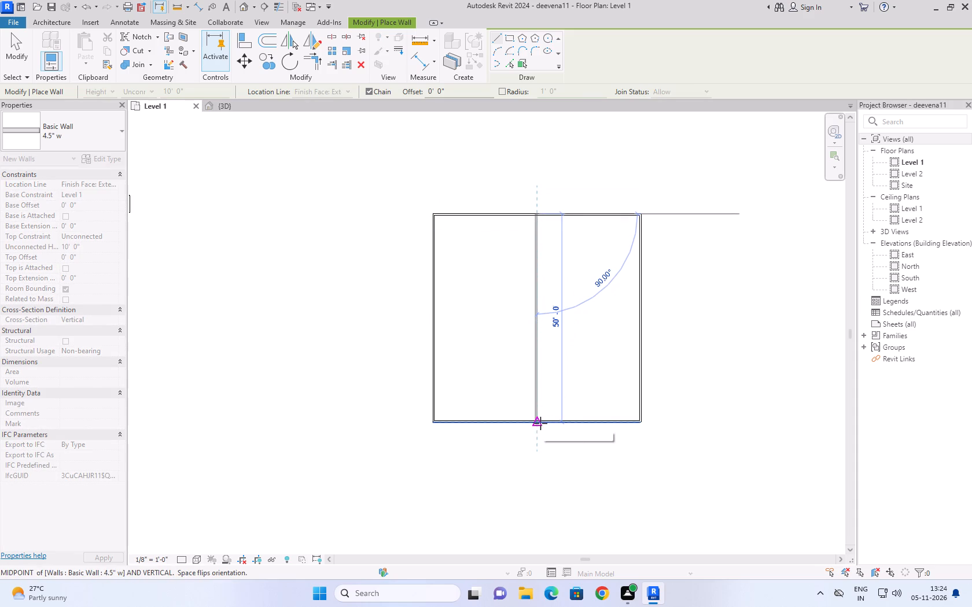
middle_drag(489, 335, 497, 371)
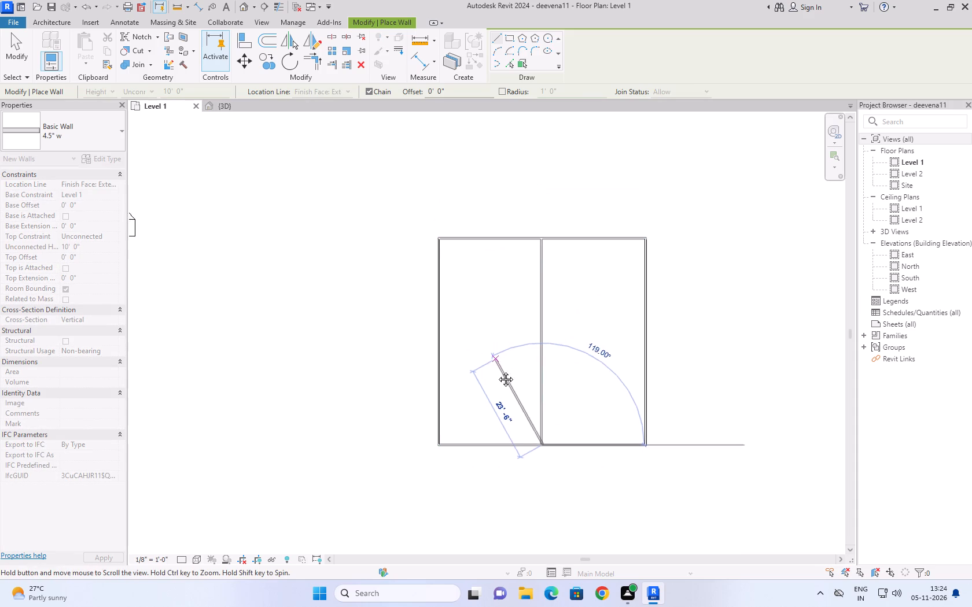
middle_drag(497, 371, 502, 406)
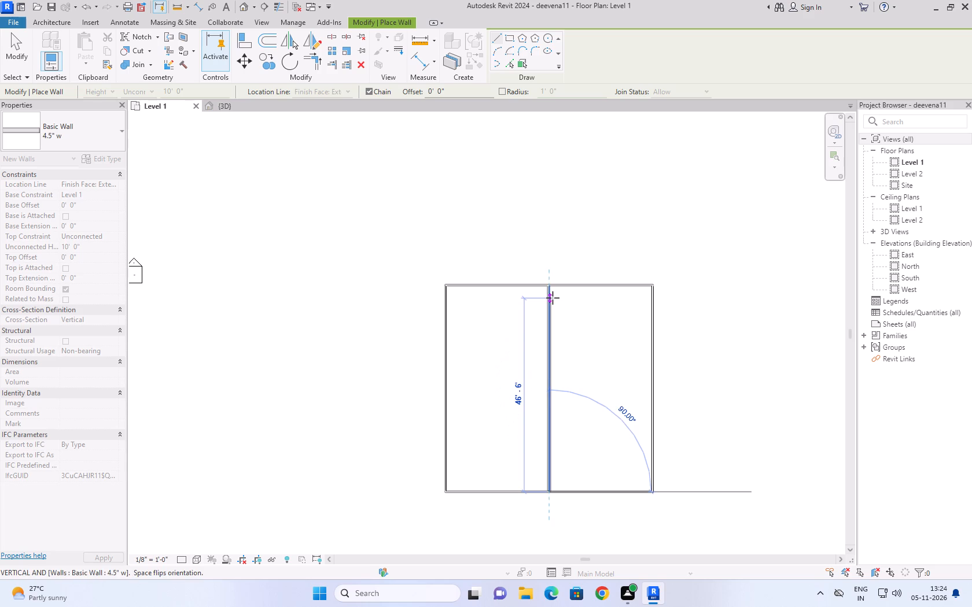
key(Escape)
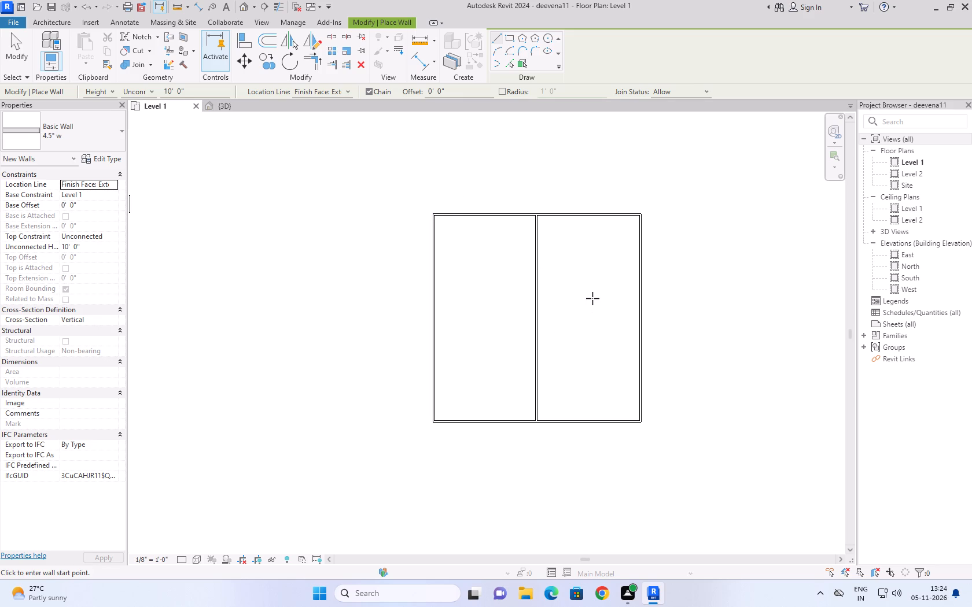
Start another 4.5" wall inside the upper part of the square's right half.
click(597, 248)
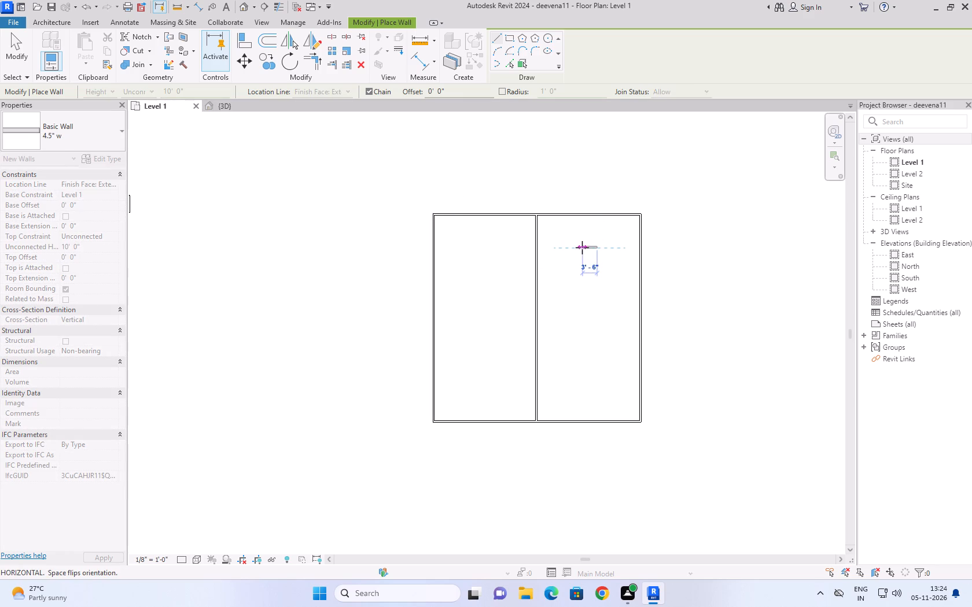
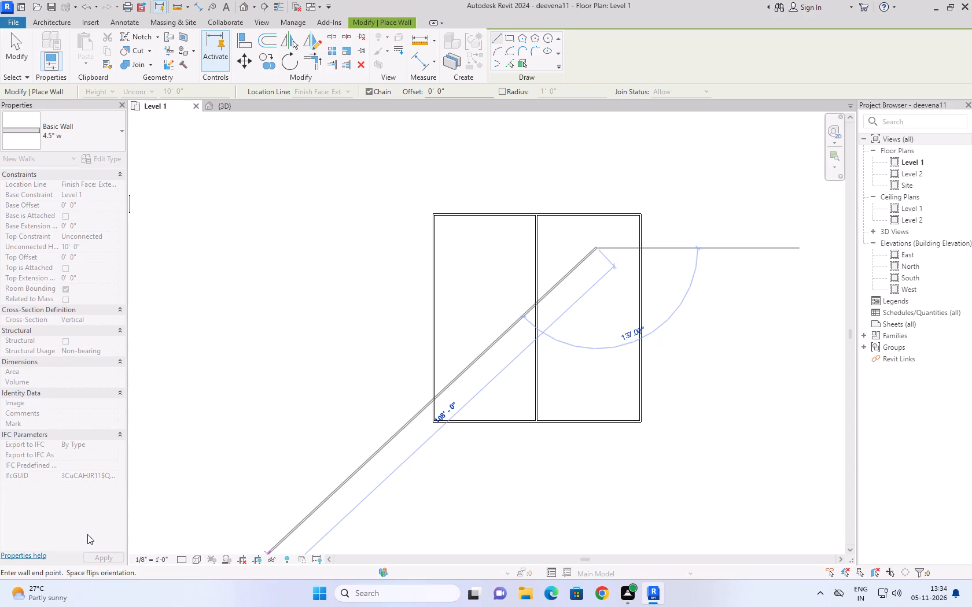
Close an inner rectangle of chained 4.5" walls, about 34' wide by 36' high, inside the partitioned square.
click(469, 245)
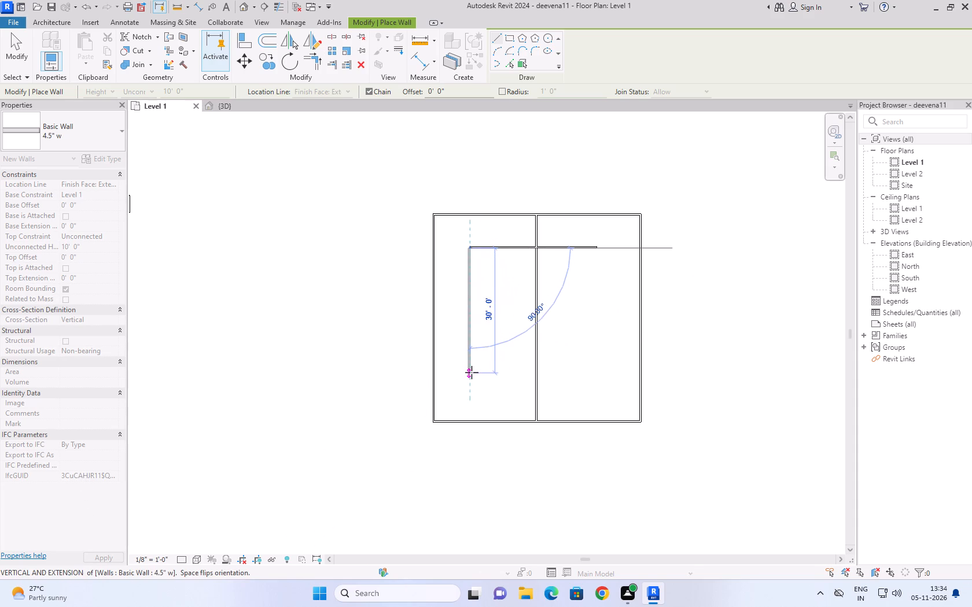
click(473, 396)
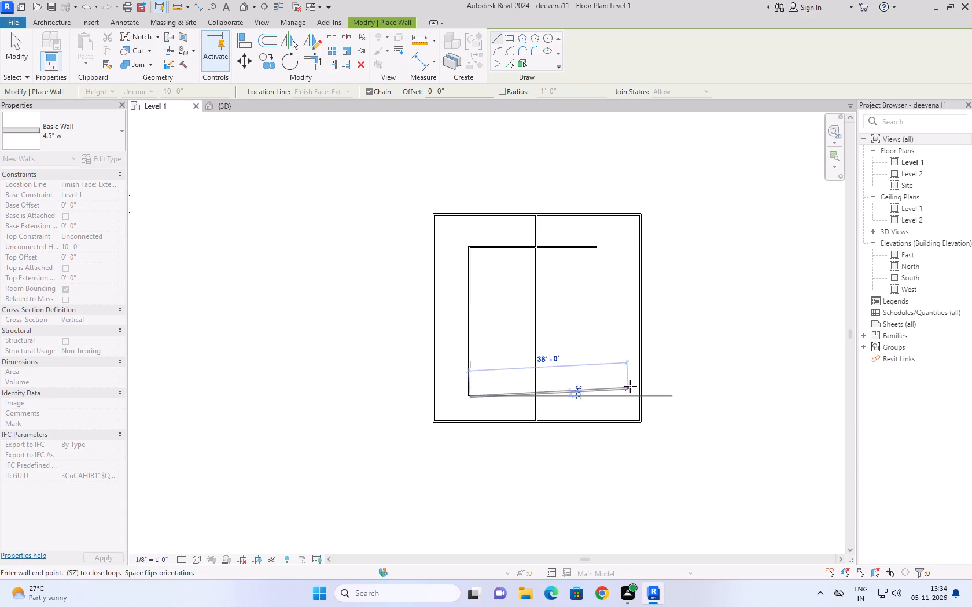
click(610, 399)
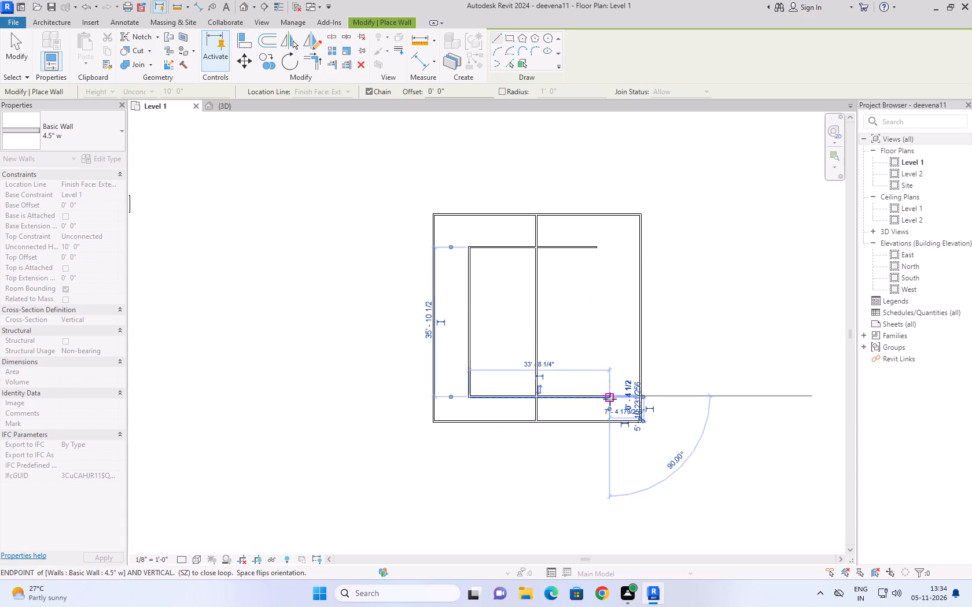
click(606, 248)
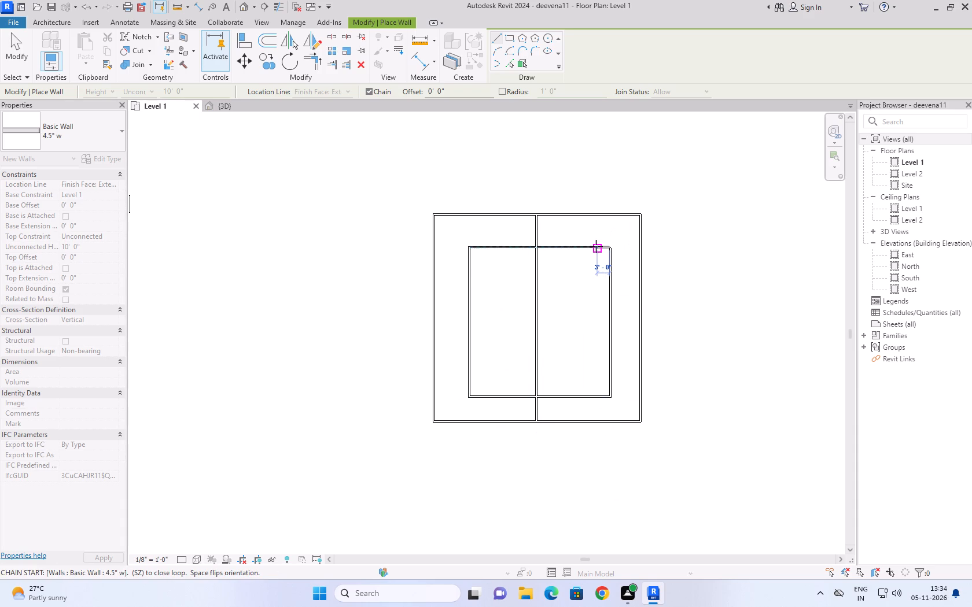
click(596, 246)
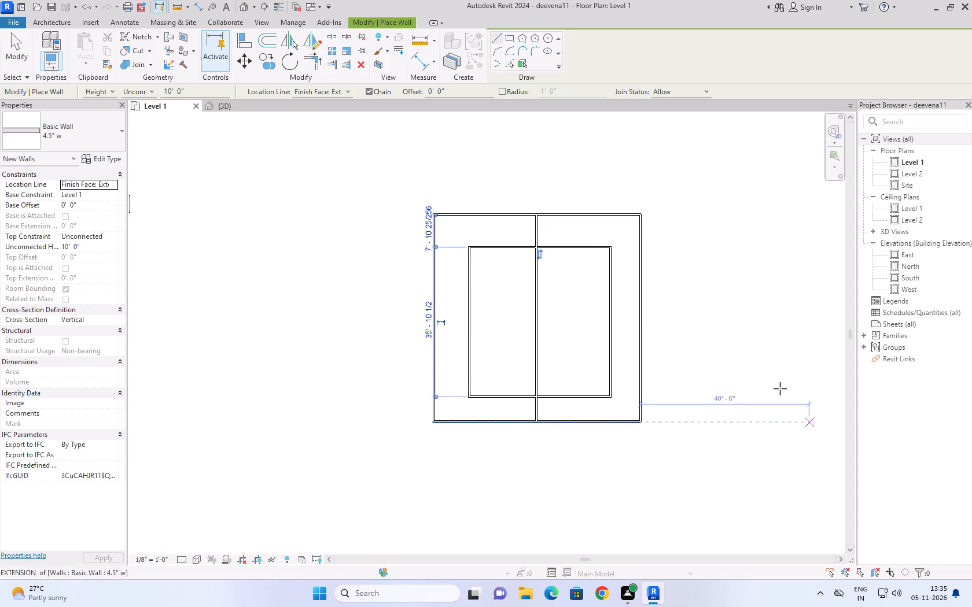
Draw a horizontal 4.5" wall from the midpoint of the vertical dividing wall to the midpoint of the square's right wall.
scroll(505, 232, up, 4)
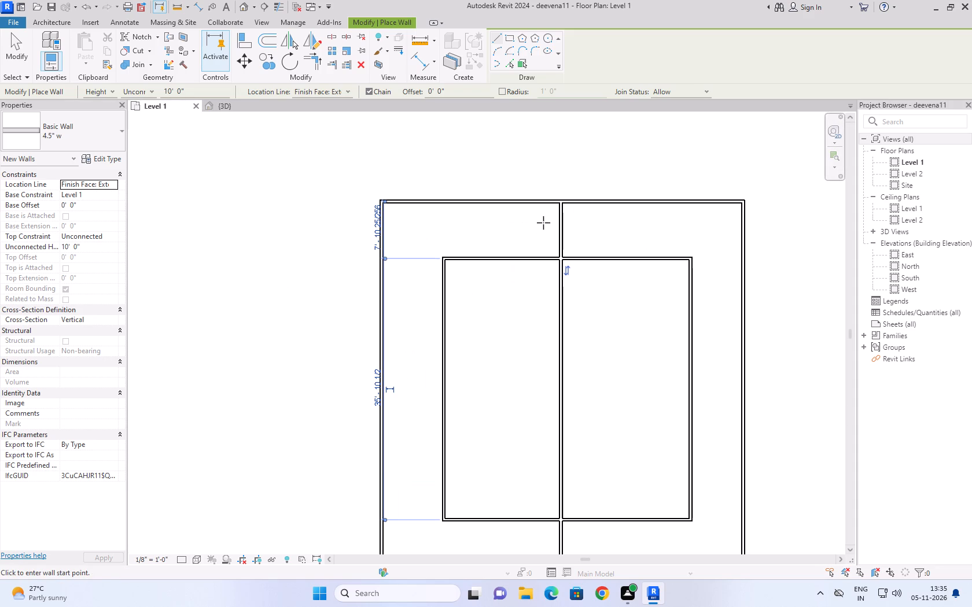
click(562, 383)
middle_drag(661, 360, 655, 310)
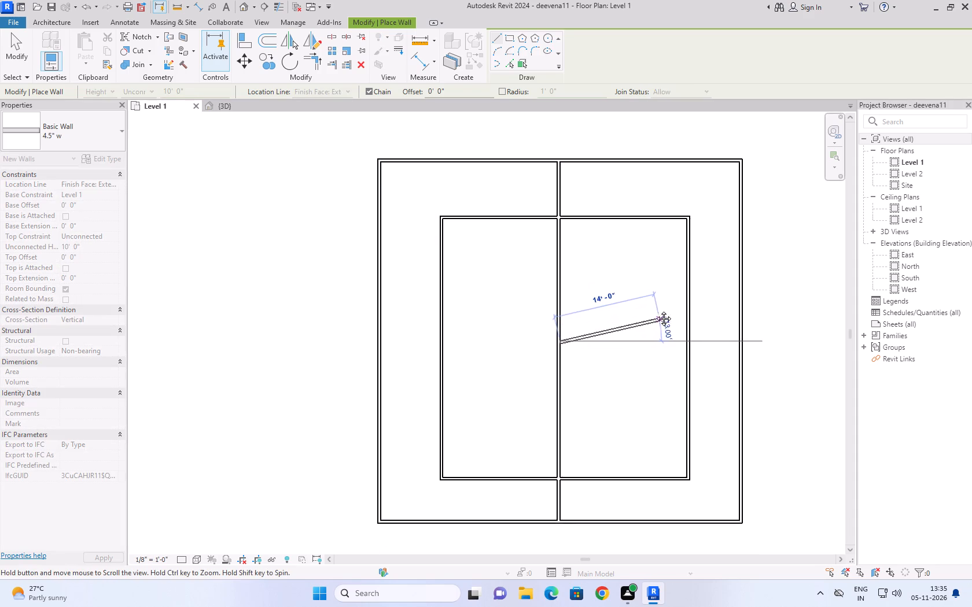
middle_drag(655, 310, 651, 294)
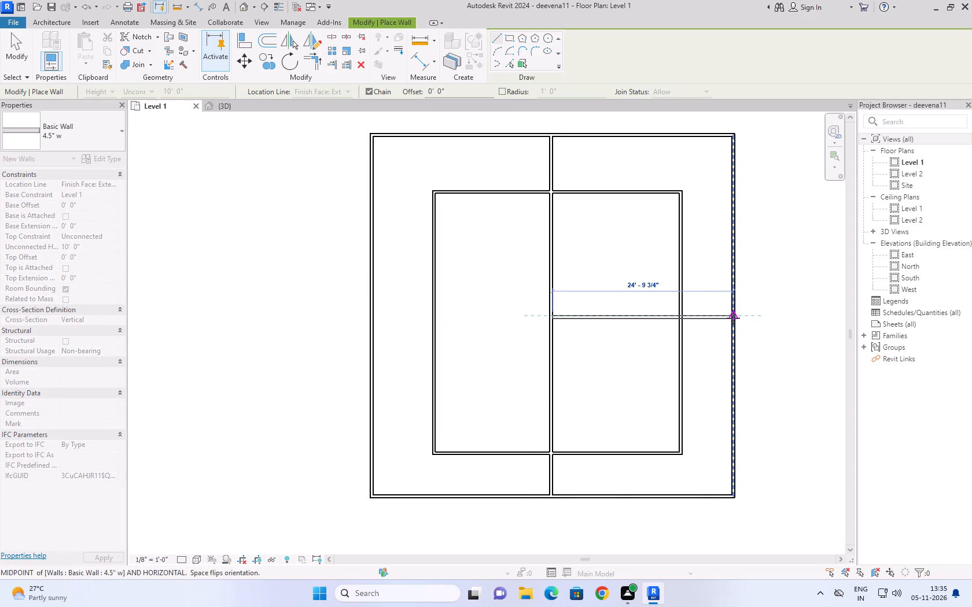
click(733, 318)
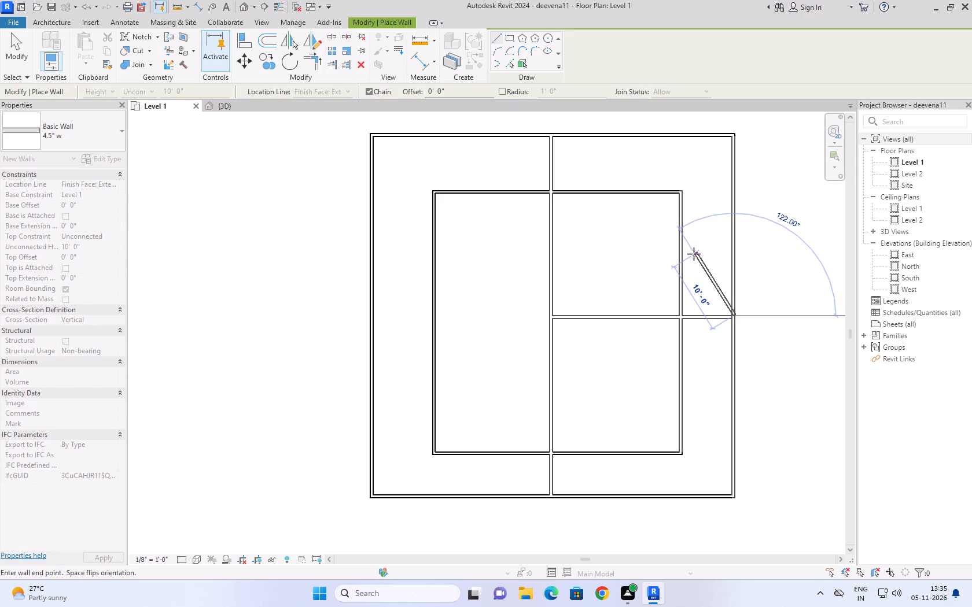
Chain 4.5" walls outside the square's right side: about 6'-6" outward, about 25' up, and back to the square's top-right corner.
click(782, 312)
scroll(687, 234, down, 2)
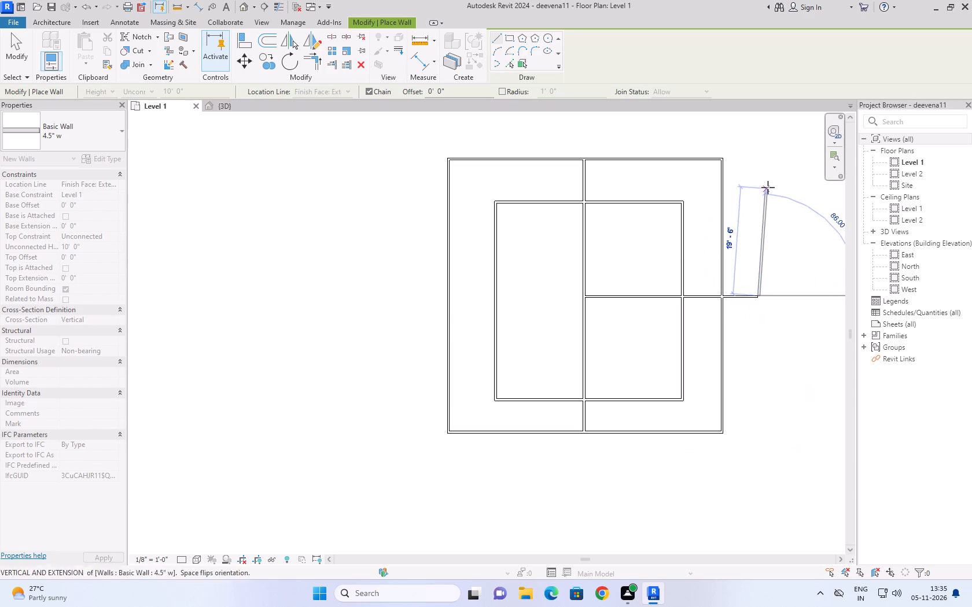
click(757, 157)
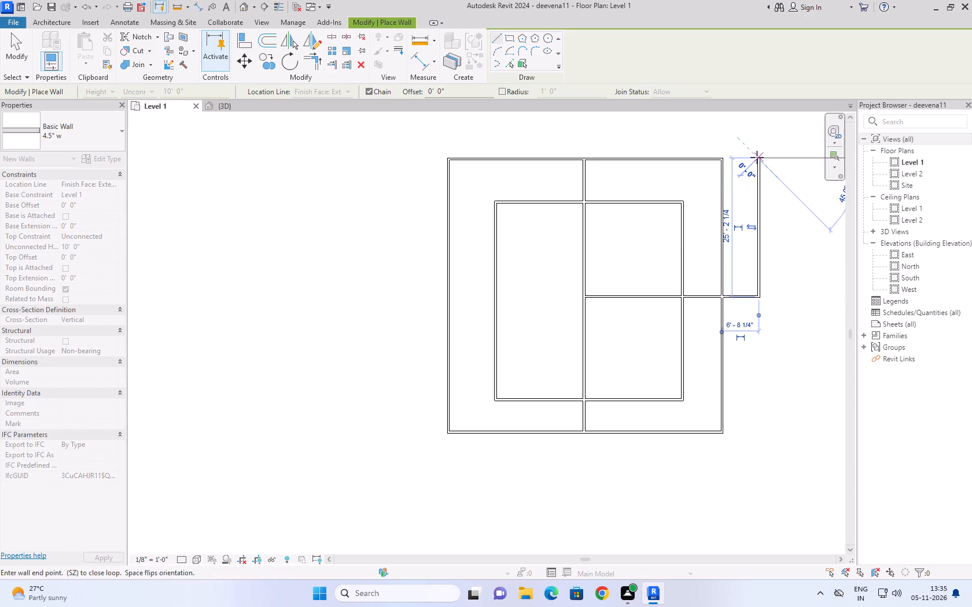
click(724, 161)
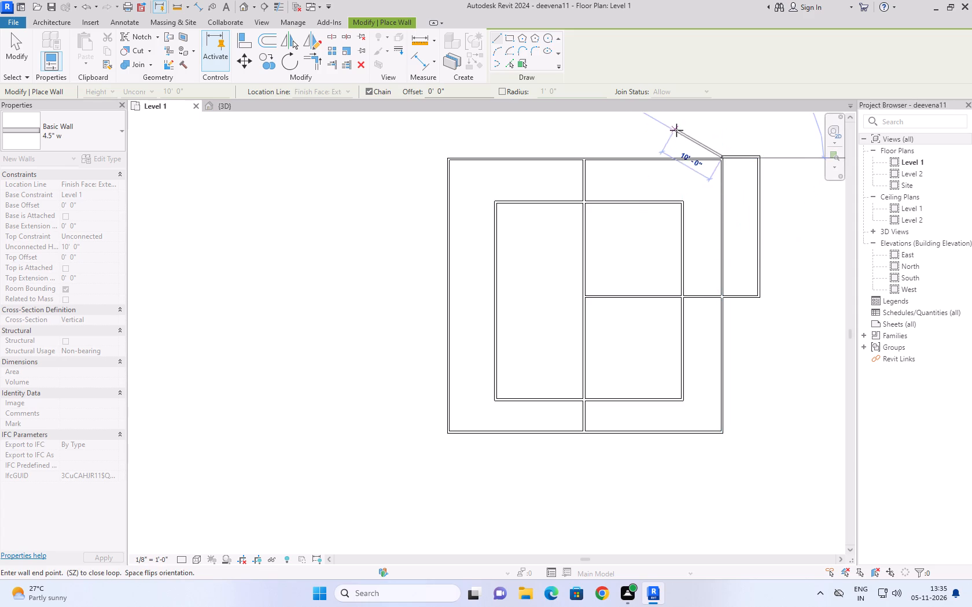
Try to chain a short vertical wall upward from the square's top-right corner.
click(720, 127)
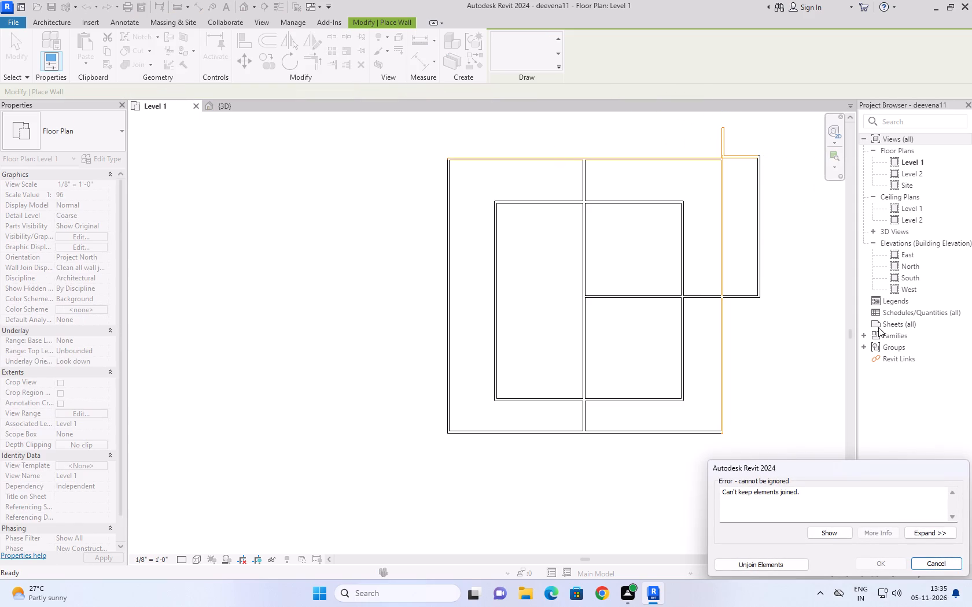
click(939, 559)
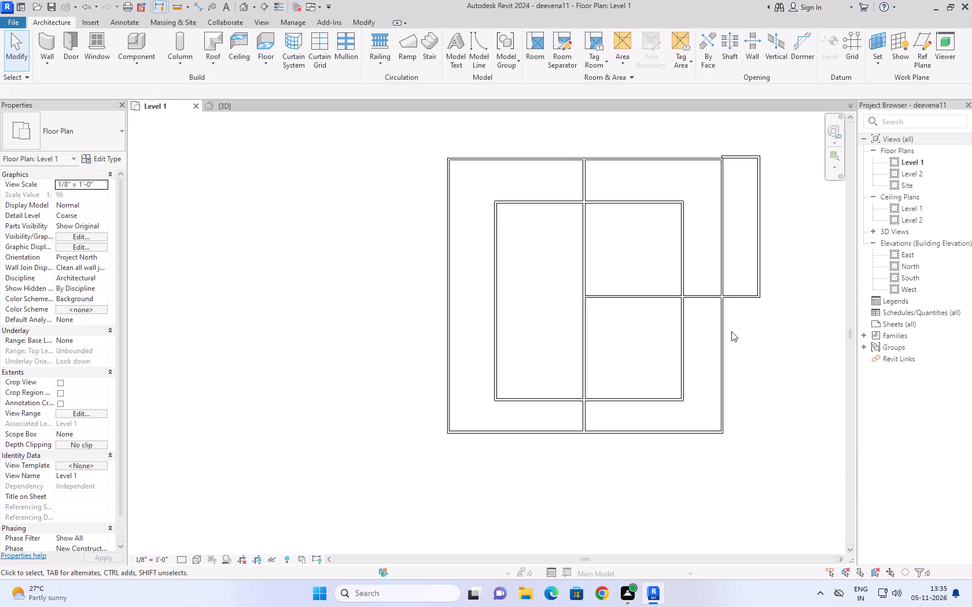
Delete all the practice walls, including the outer square, inner rectangle, partitions and side extension.
middle_drag(727, 325, 661, 378)
scroll(661, 378, down, 1)
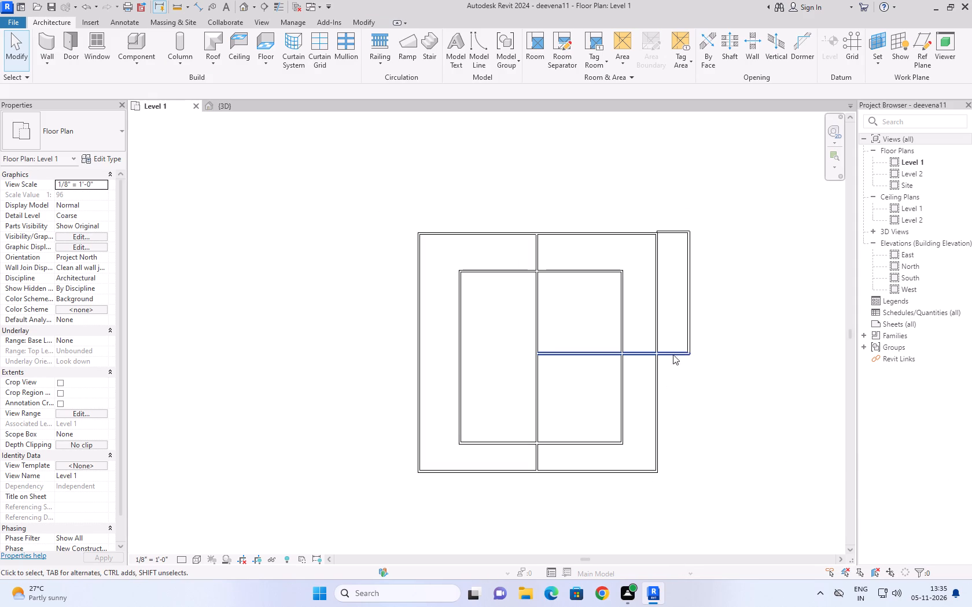
drag(743, 197, 417, 521)
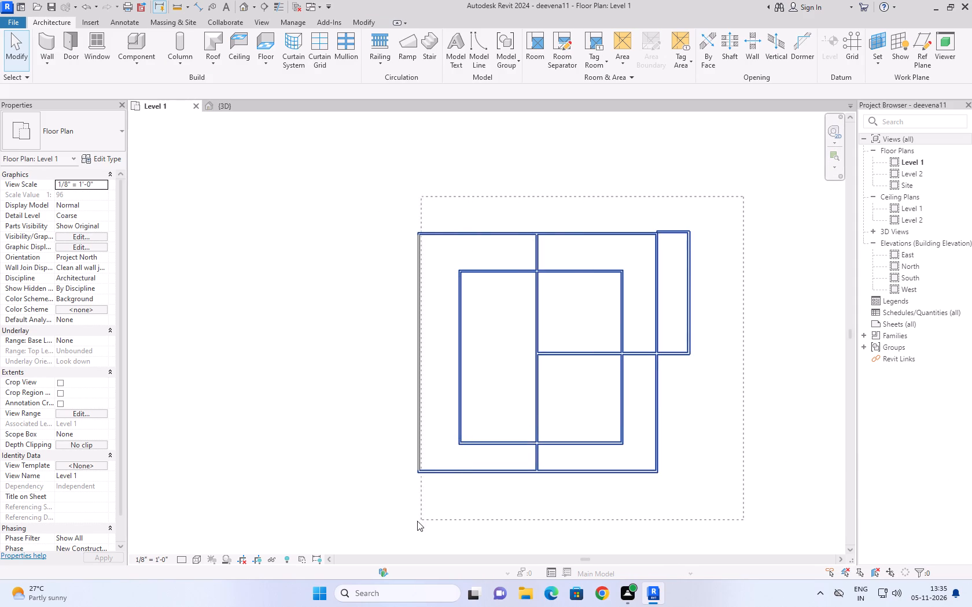
drag(417, 521, 410, 521)
key(Delete)
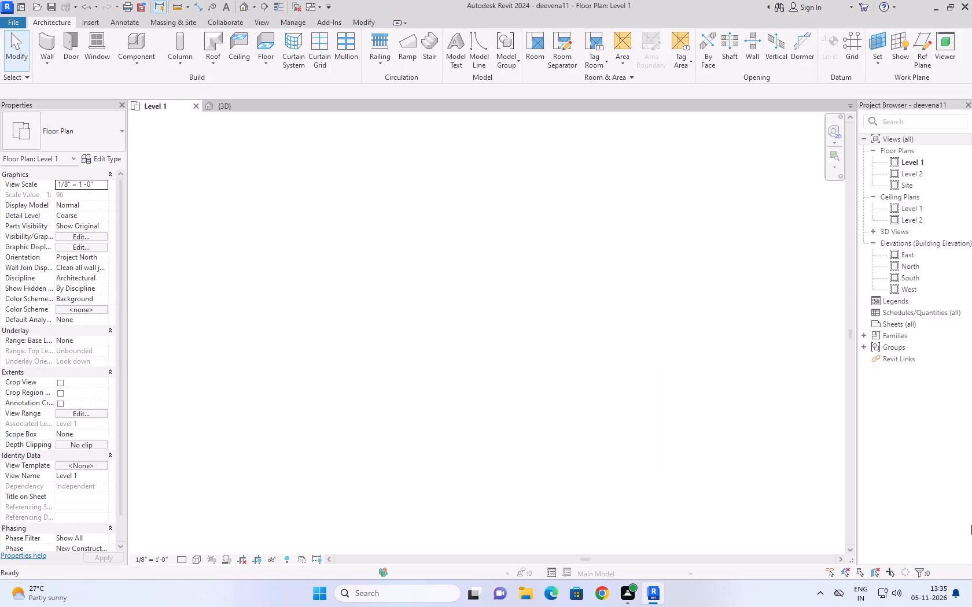
Draw a horizontal 4.5" architectural wall about 100' long in the empty area below and to the right of the Second Floor Plan.
scroll(613, 425, down, 4)
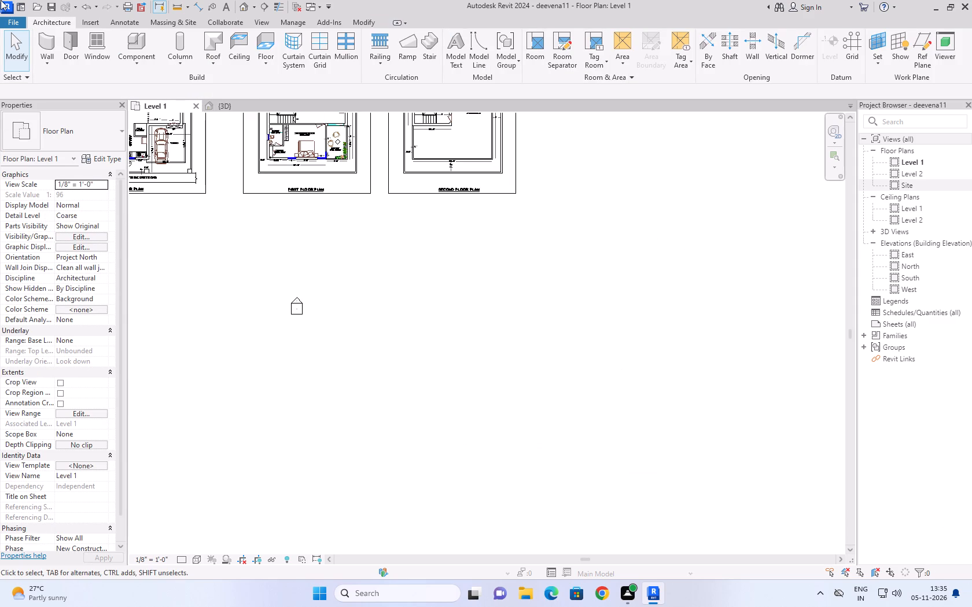
click(50, 59)
click(66, 88)
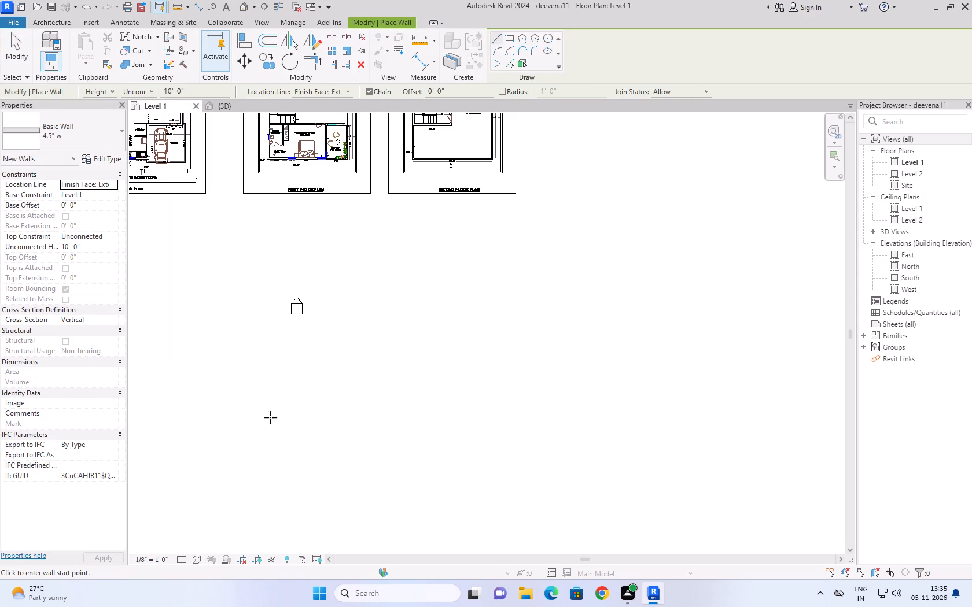
middle_drag(522, 388, 363, 351)
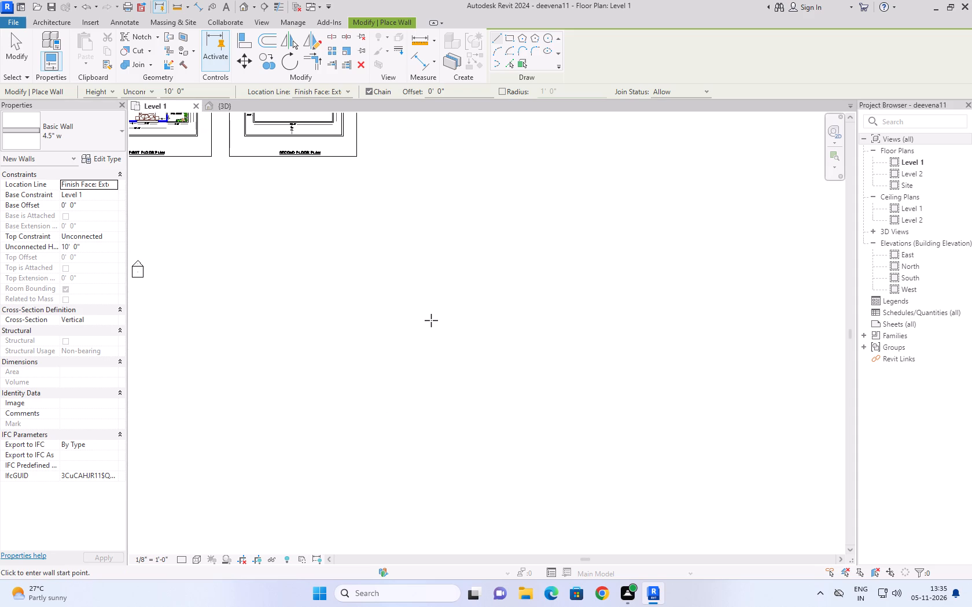
click(431, 320)
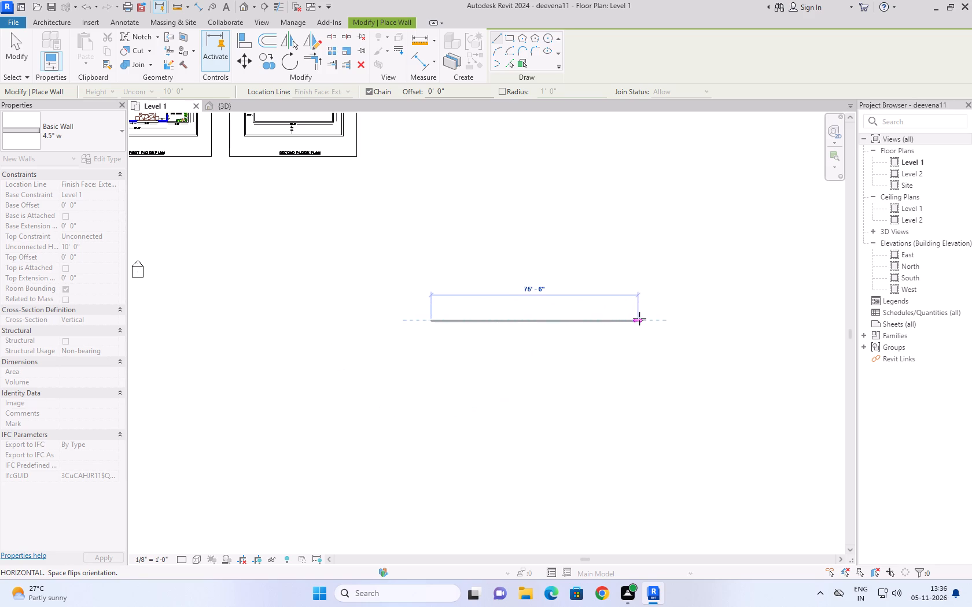
click(705, 318)
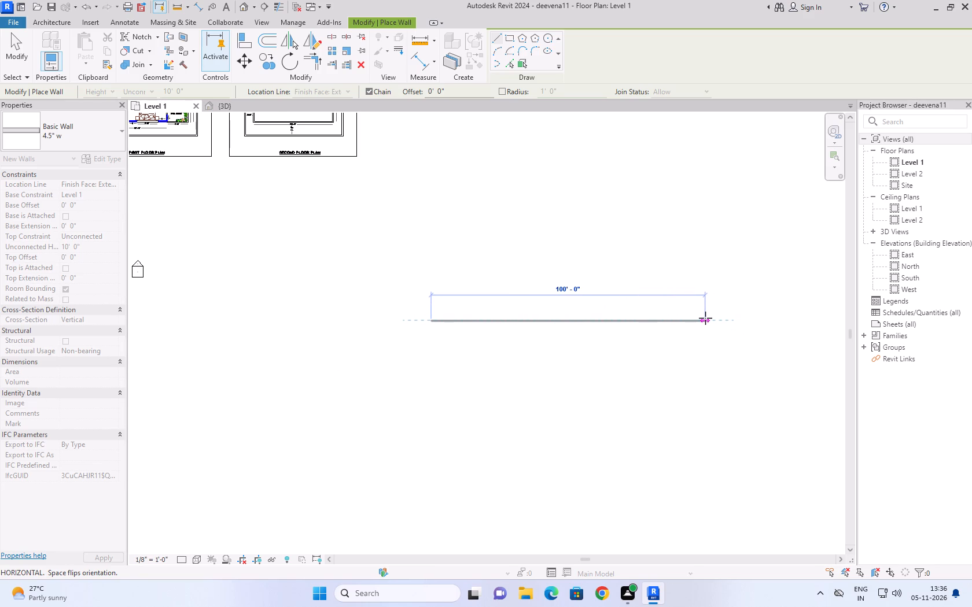
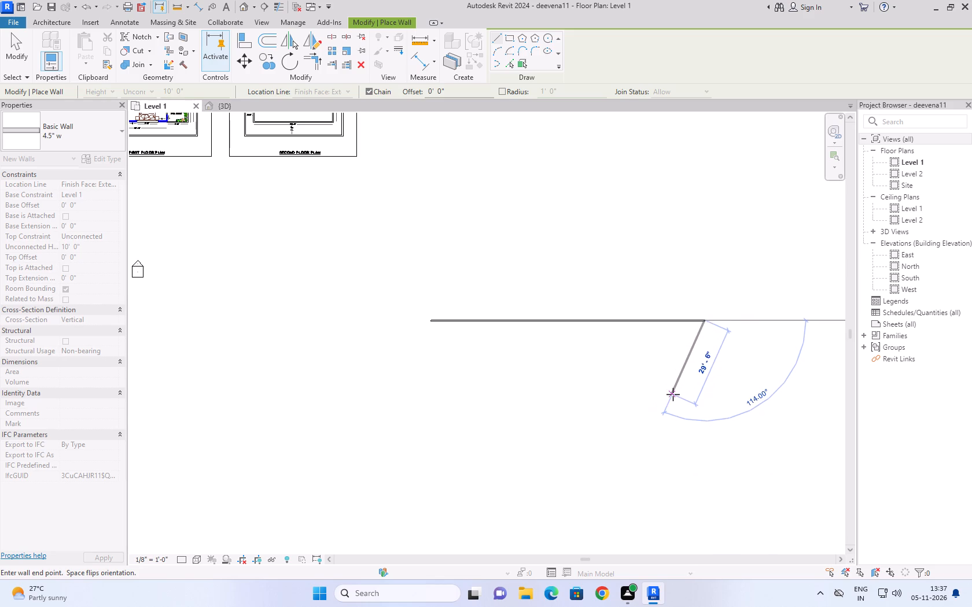
Stop the wall chain and delete the 100' horizontal practice wall.
middle_drag(673, 394, 605, 310)
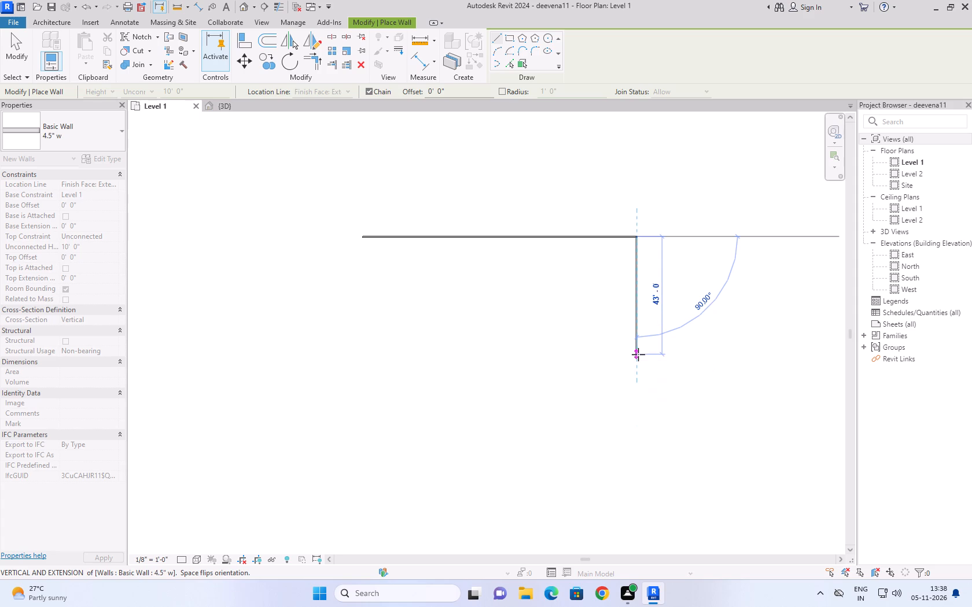
key(Escape)
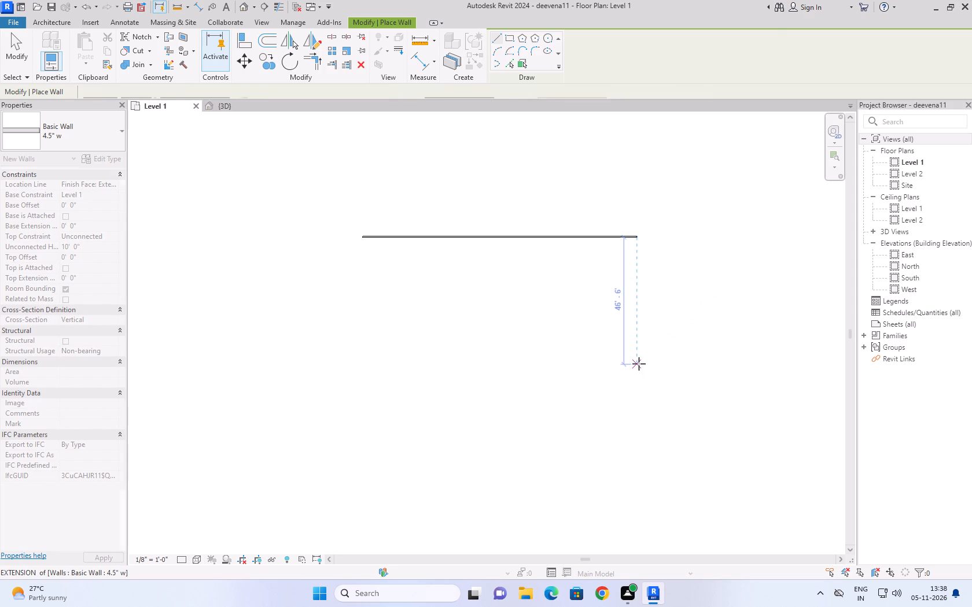
key(Escape)
drag(668, 194, 323, 304)
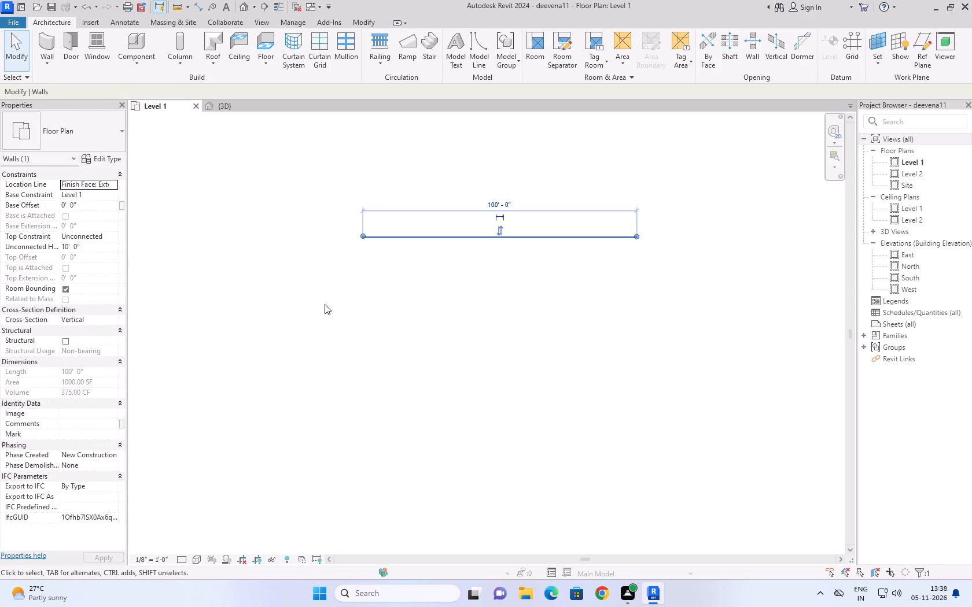
key(Delete)
Start a new family and switch the template location to the English-Imperial folder.
scroll(388, 303, down, 3)
middle_drag(420, 331, 572, 466)
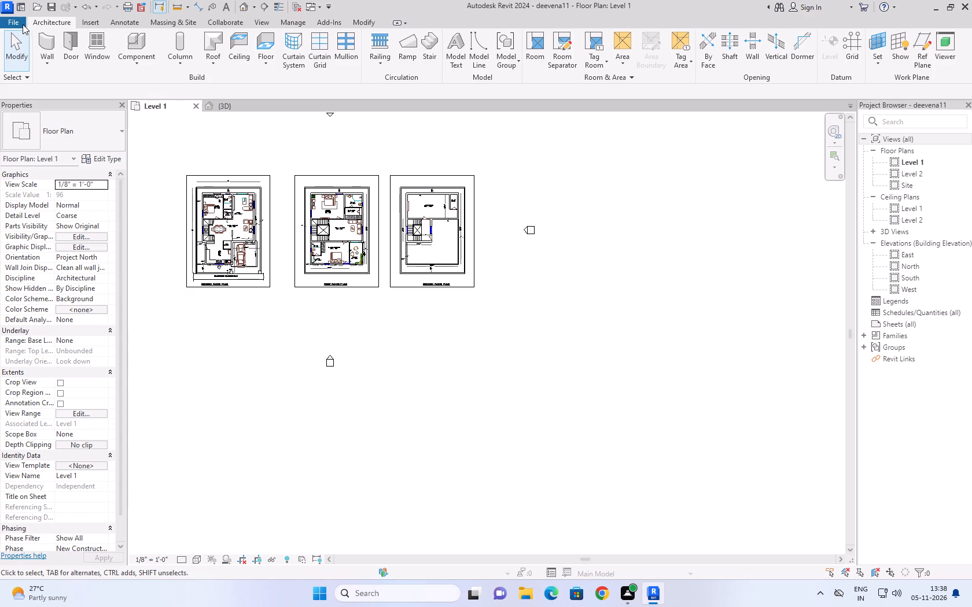
click(20, 23)
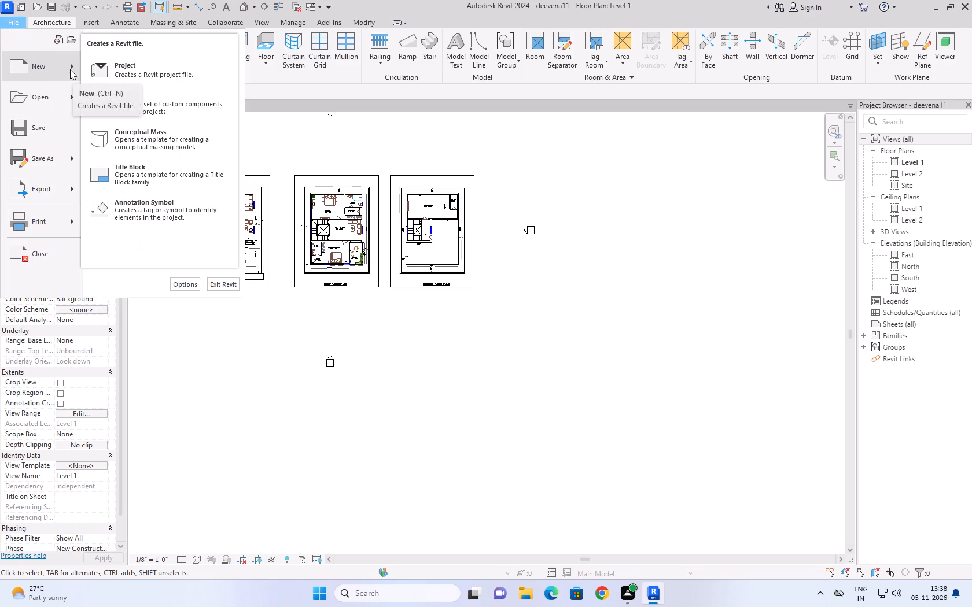
click(146, 99)
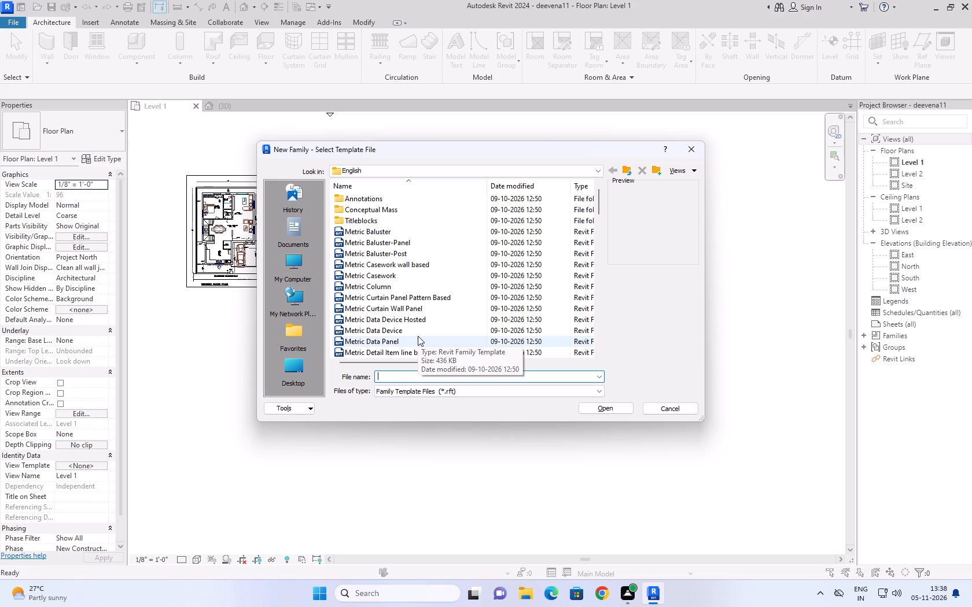
scroll(385, 246, down, 1)
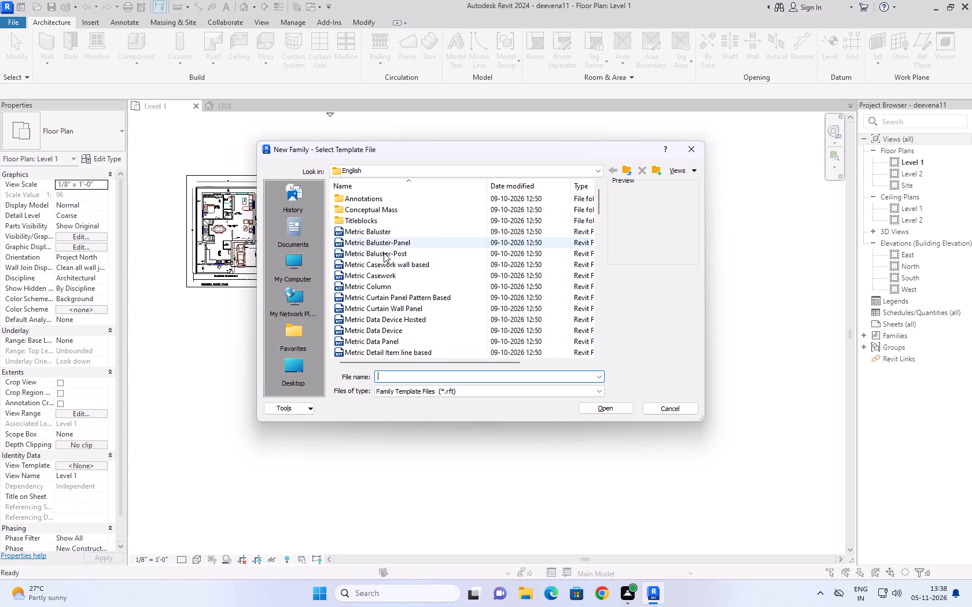
scroll(384, 253, down, 6)
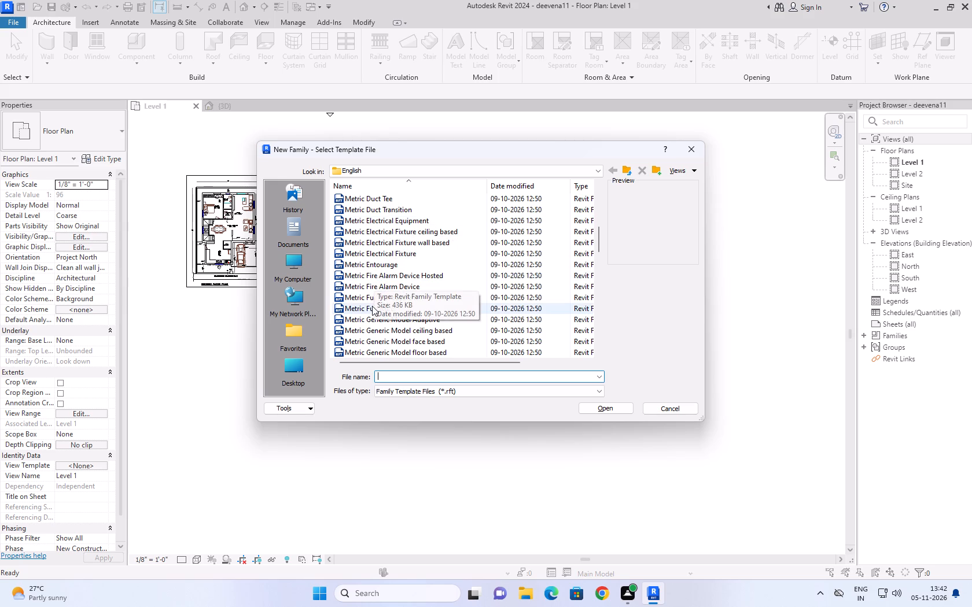
scroll(384, 314, up, 1)
middle_drag(384, 314, 365, 362)
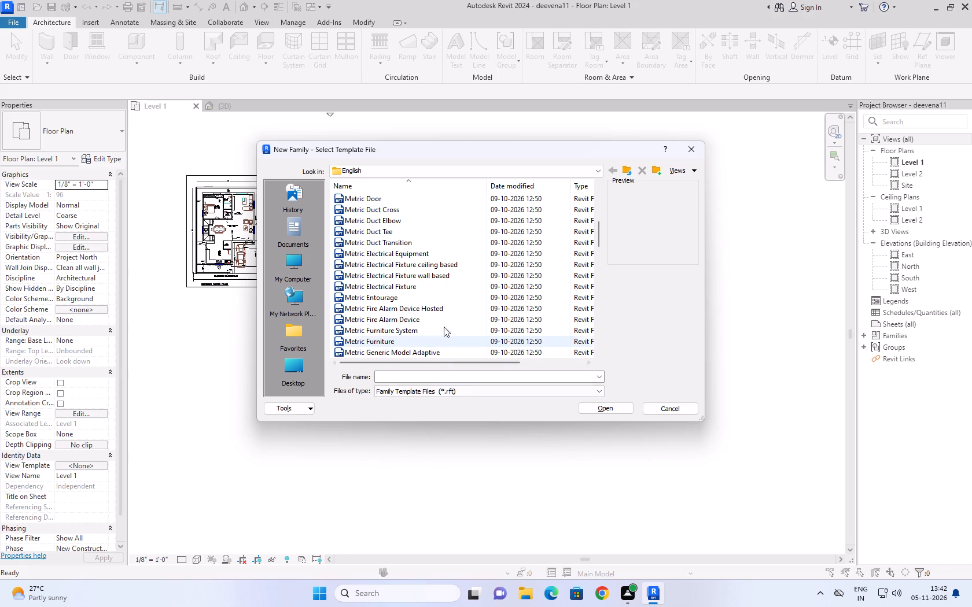
click(503, 172)
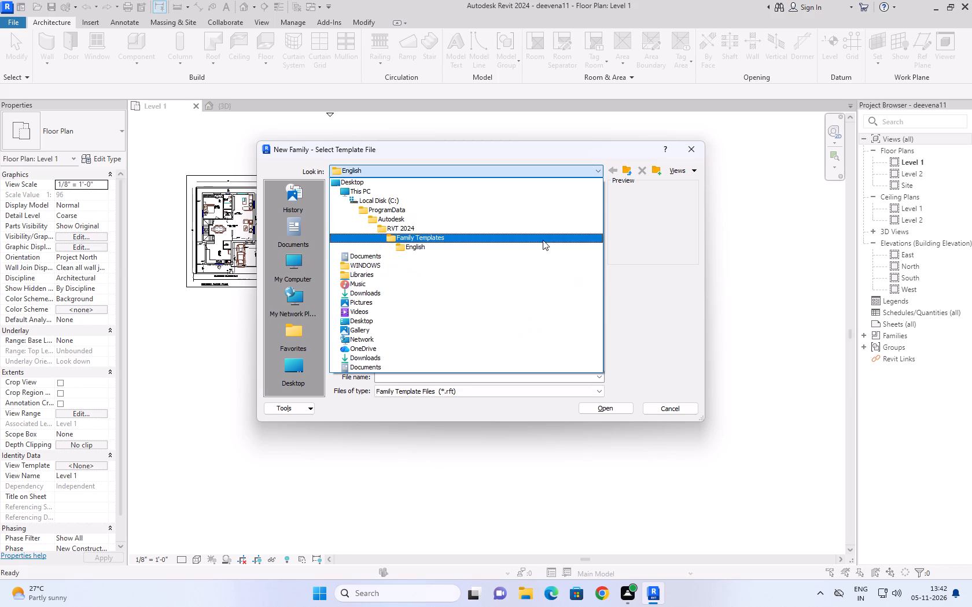
click(543, 240)
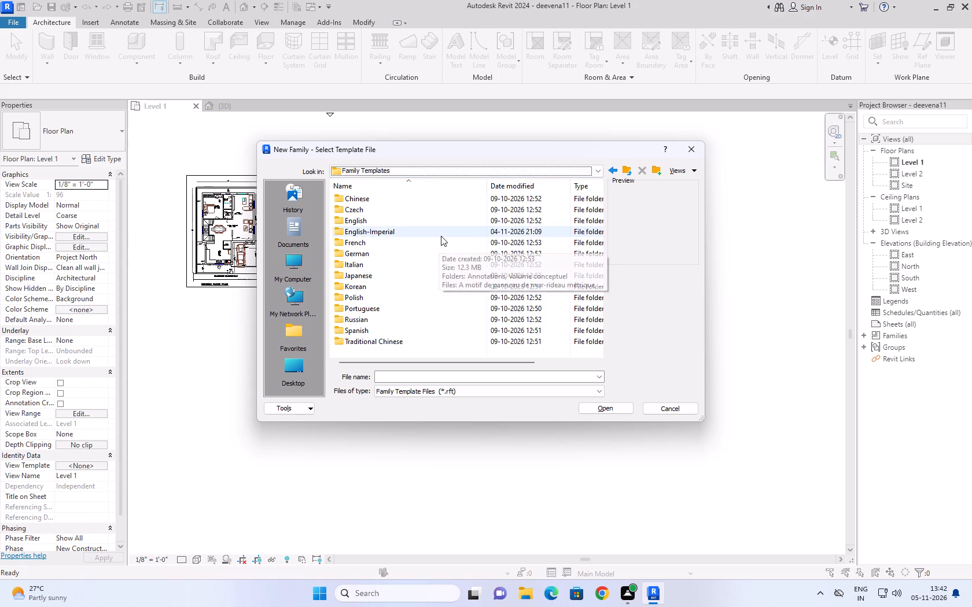
double_click(441, 235)
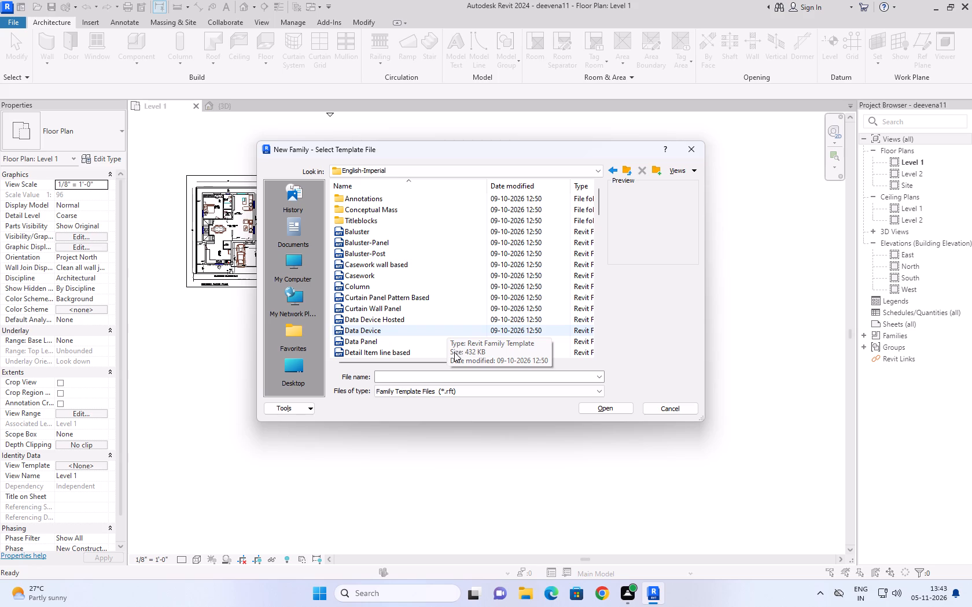
Look through the whole list of English-Imperial family templates for a suitable one.
scroll(454, 352, down, 7)
scroll(503, 250, down, 3)
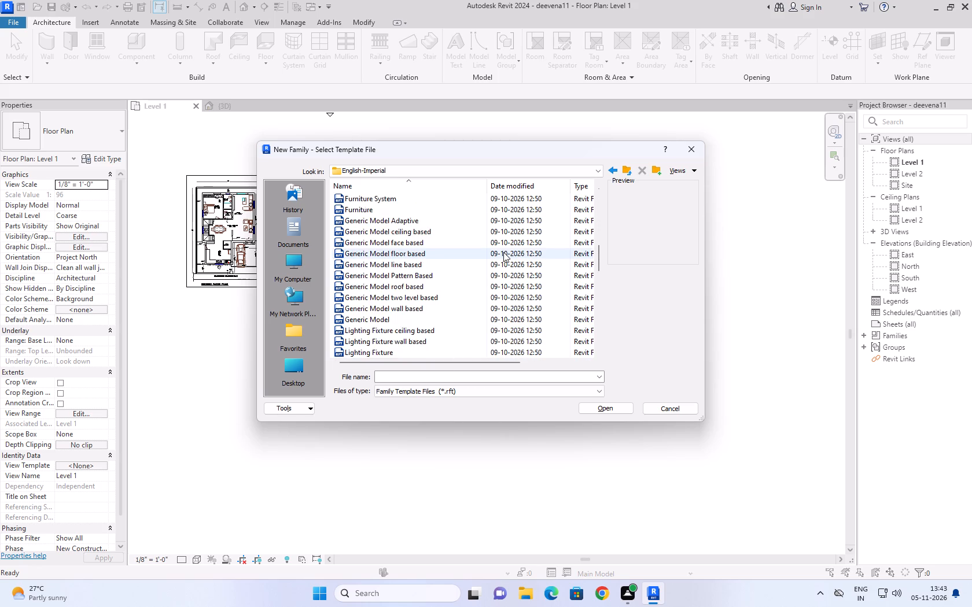
scroll(503, 253, down, 16)
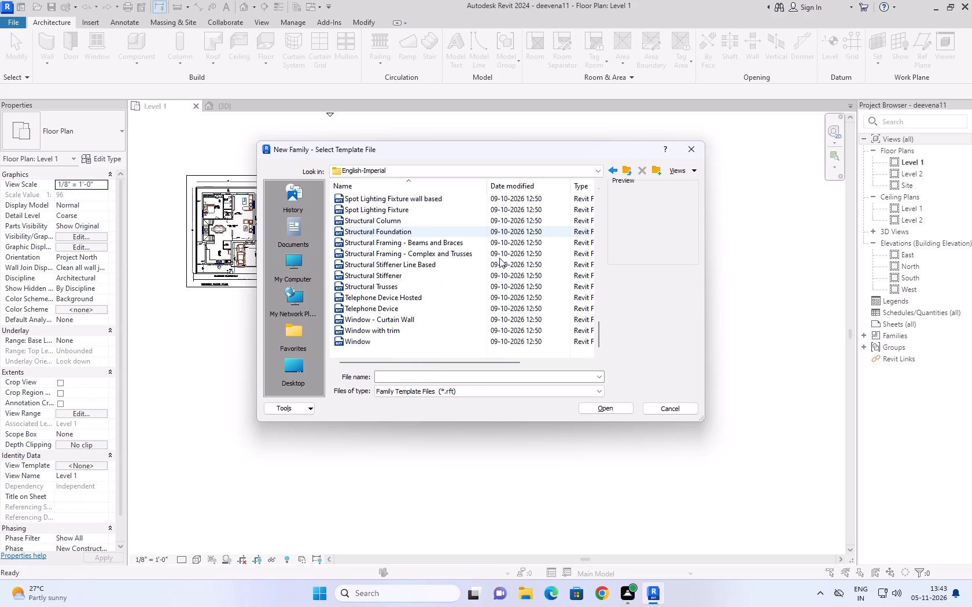
scroll(499, 258, down, 8)
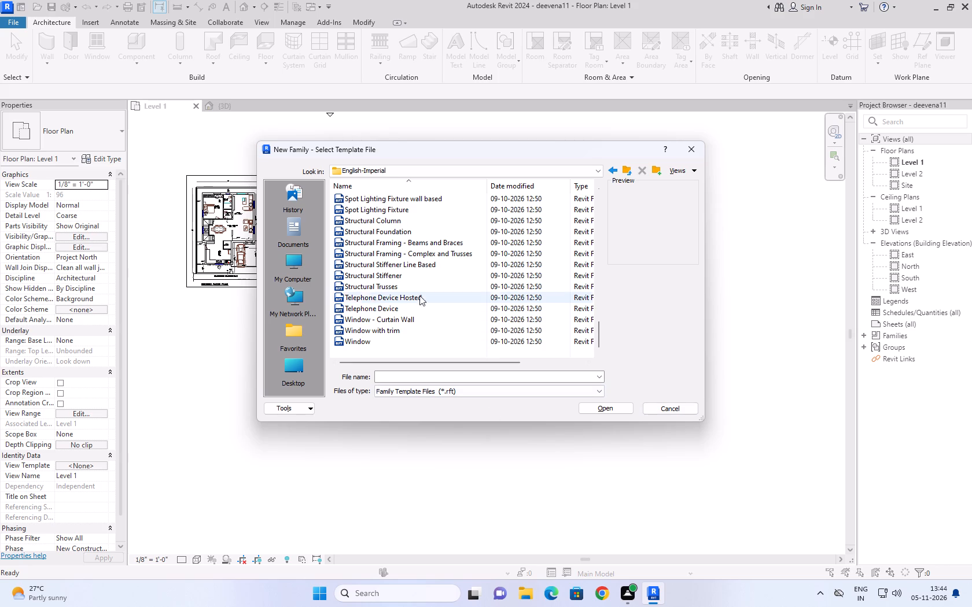
scroll(443, 299, down, 3)
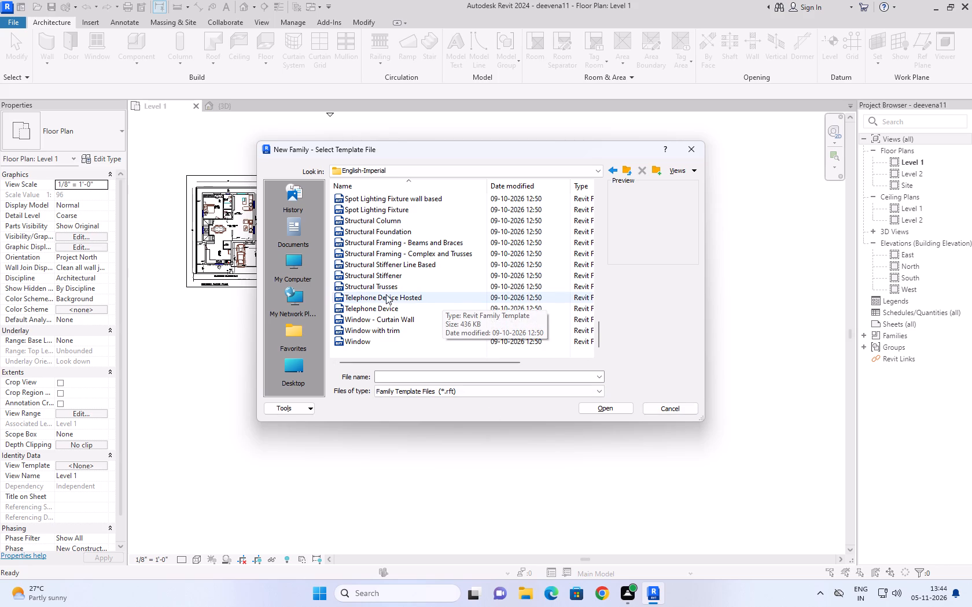
scroll(388, 293, up, 2)
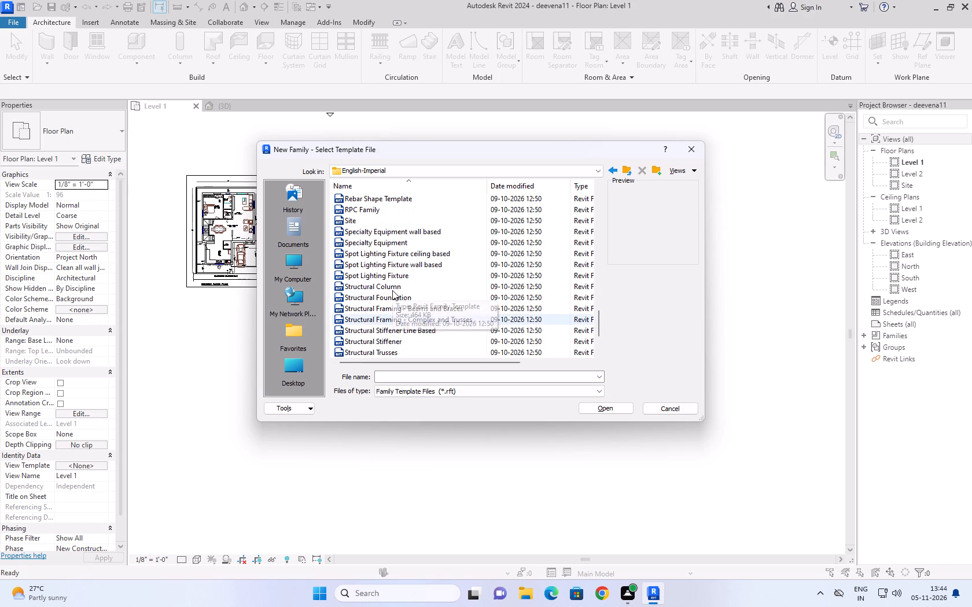
scroll(392, 290, up, 2)
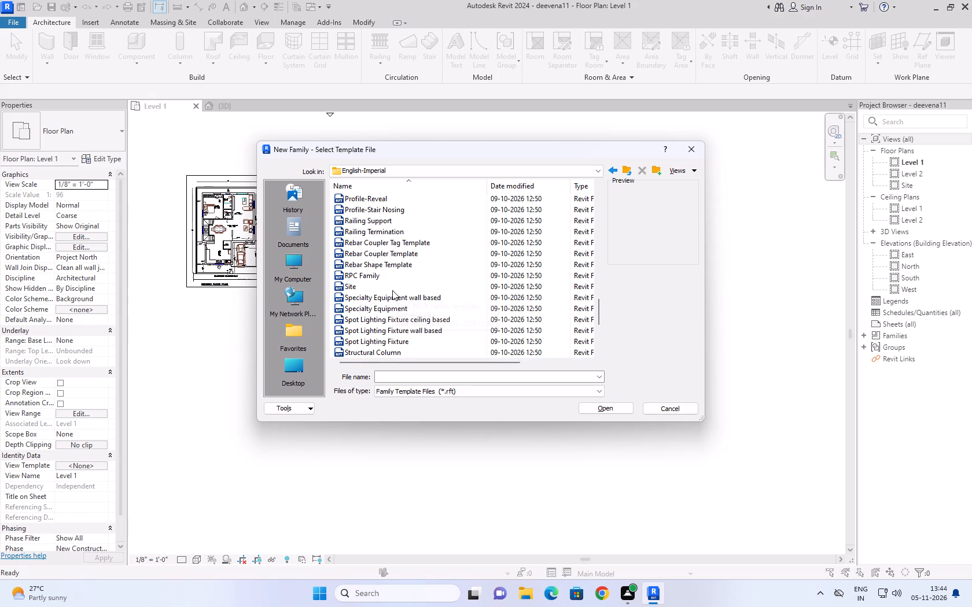
scroll(392, 290, up, 2)
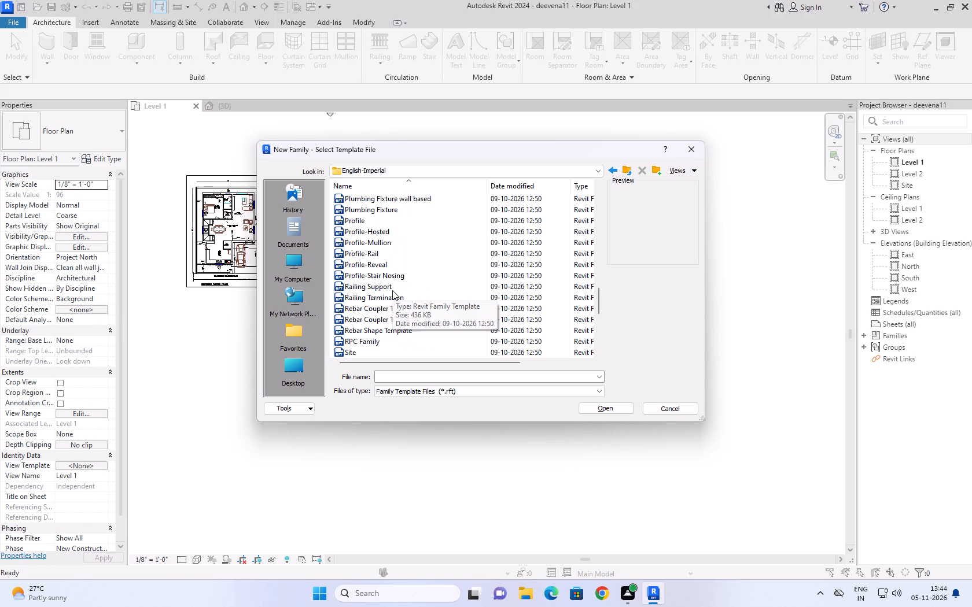
scroll(392, 290, up, 2)
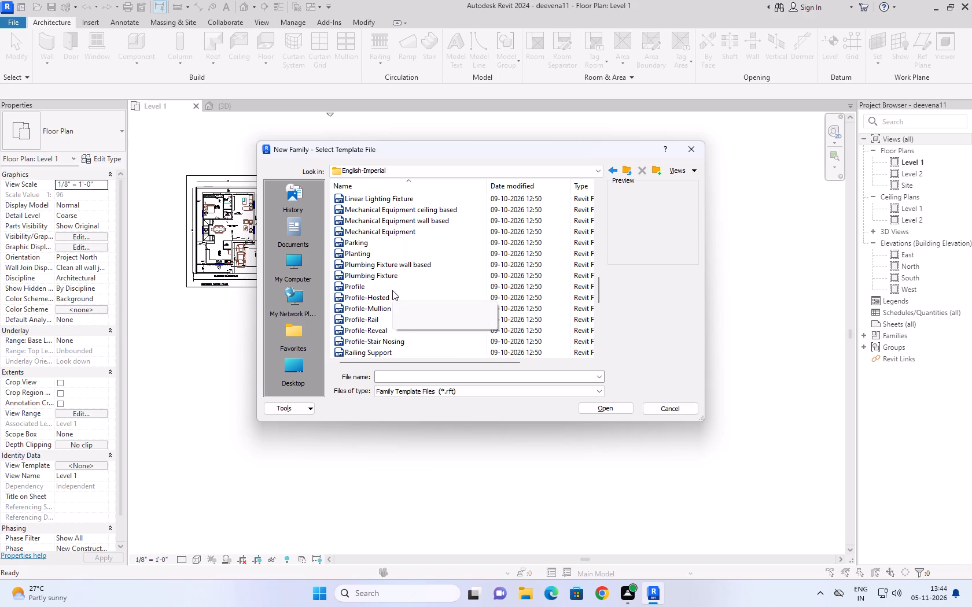
scroll(392, 290, down, 1)
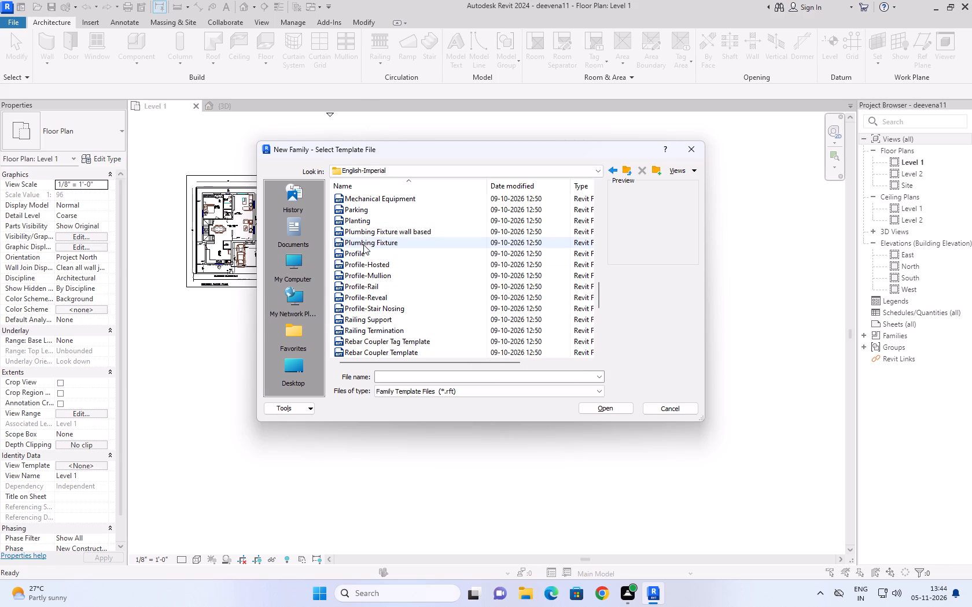
scroll(360, 251, up, 1)
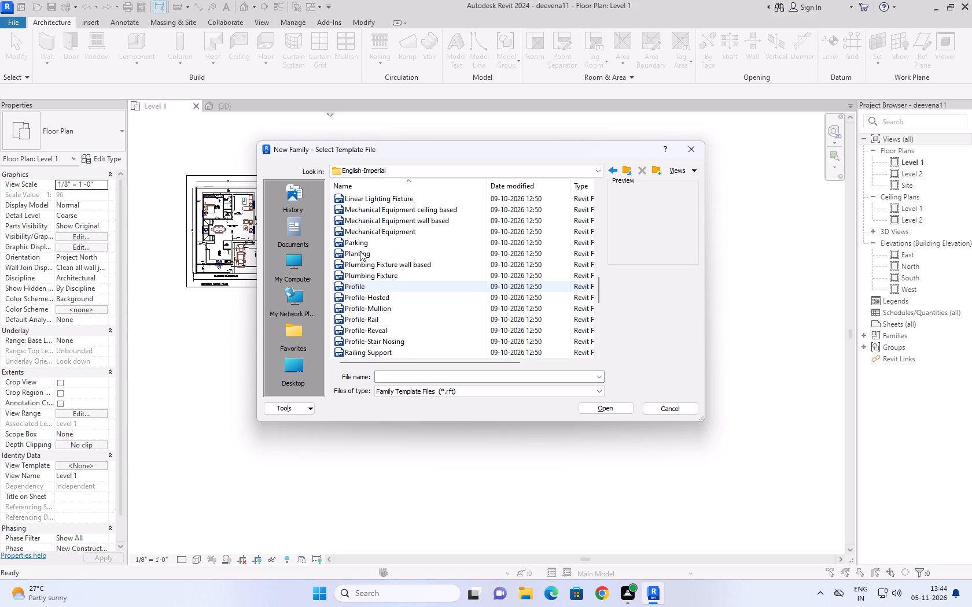
scroll(360, 251, up, 6)
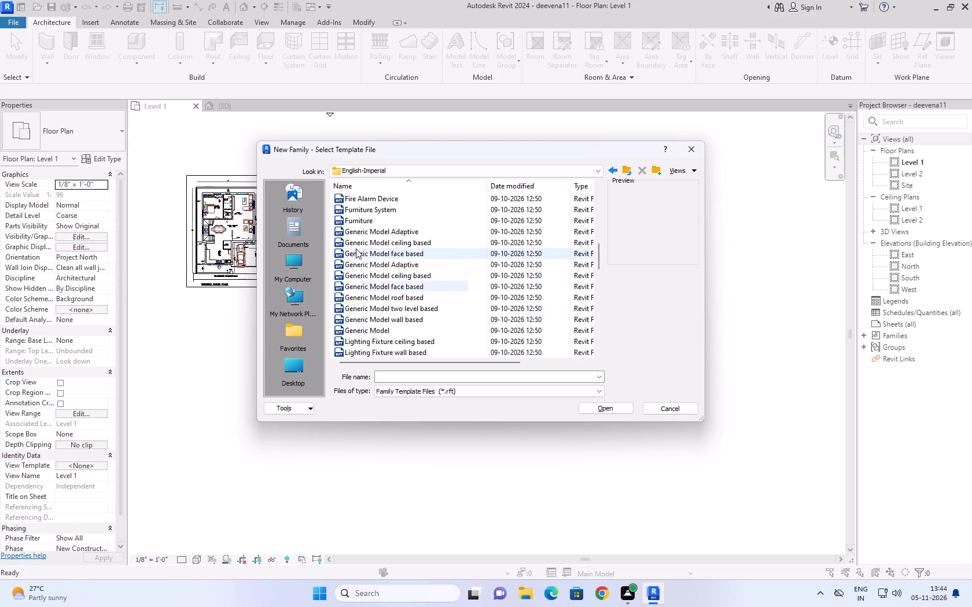
scroll(356, 249, up, 5)
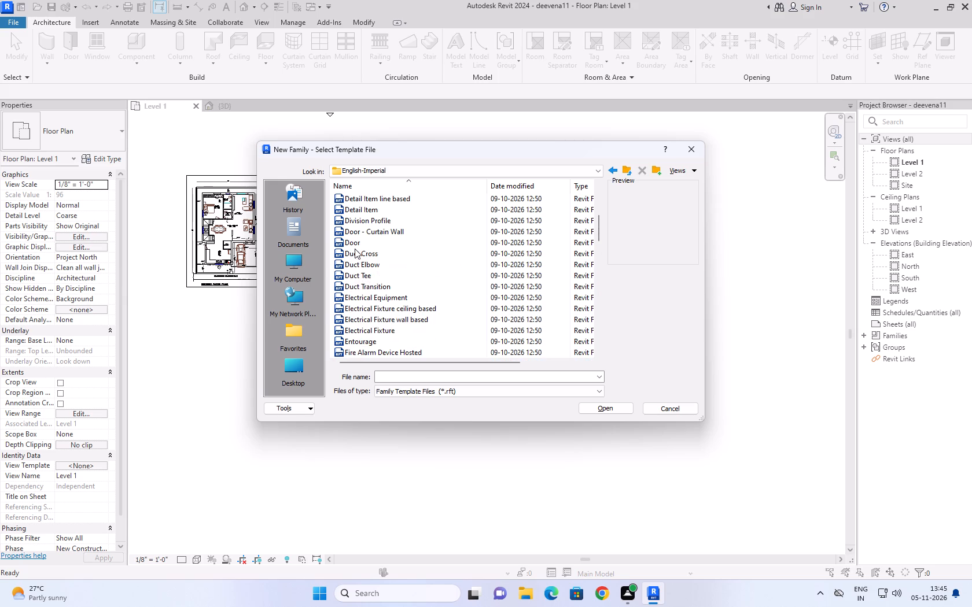
scroll(355, 249, up, 8)
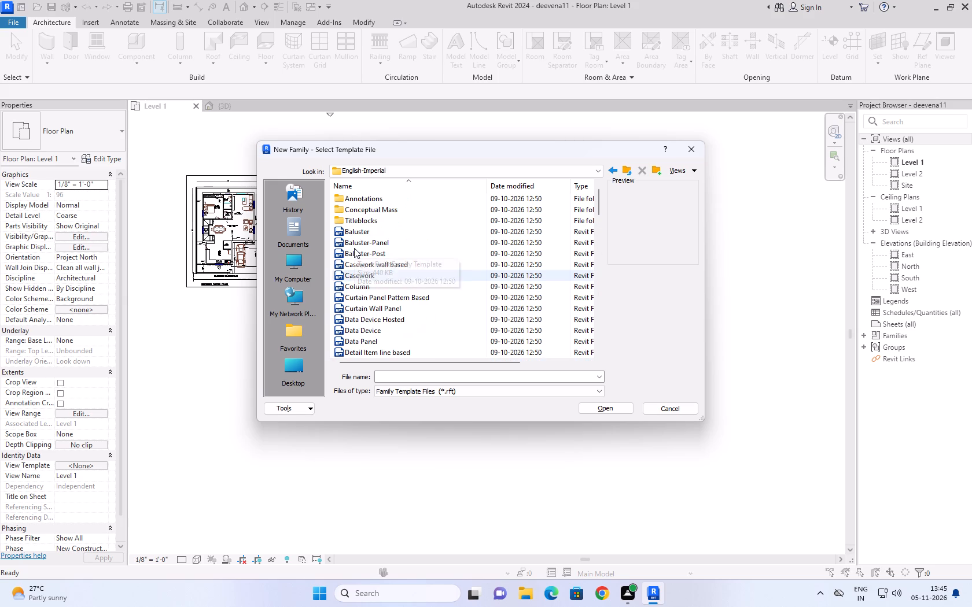
scroll(355, 247, up, 5)
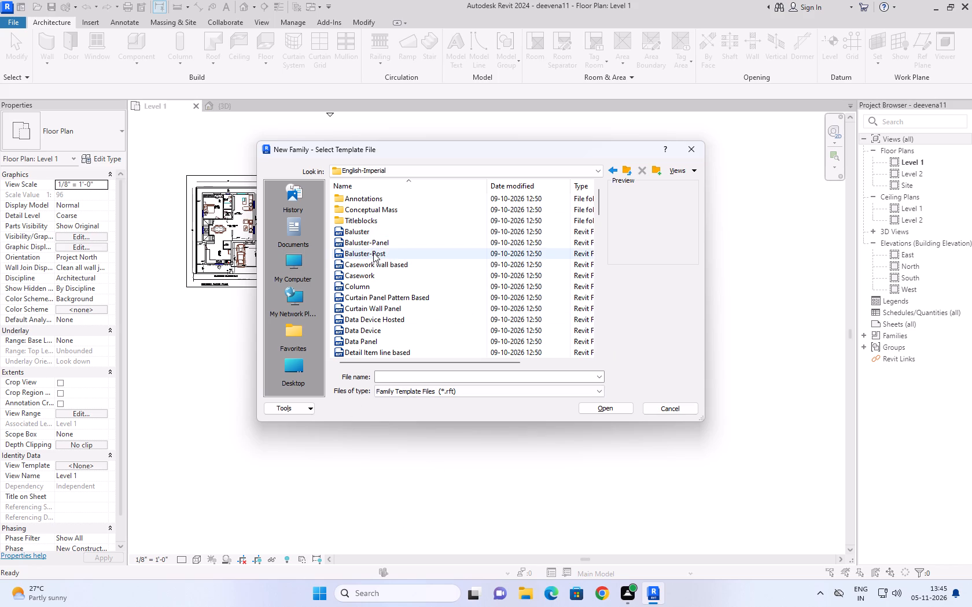
Create the new family from the English-Imperial Generic Model template.
scroll(373, 253, down, 2)
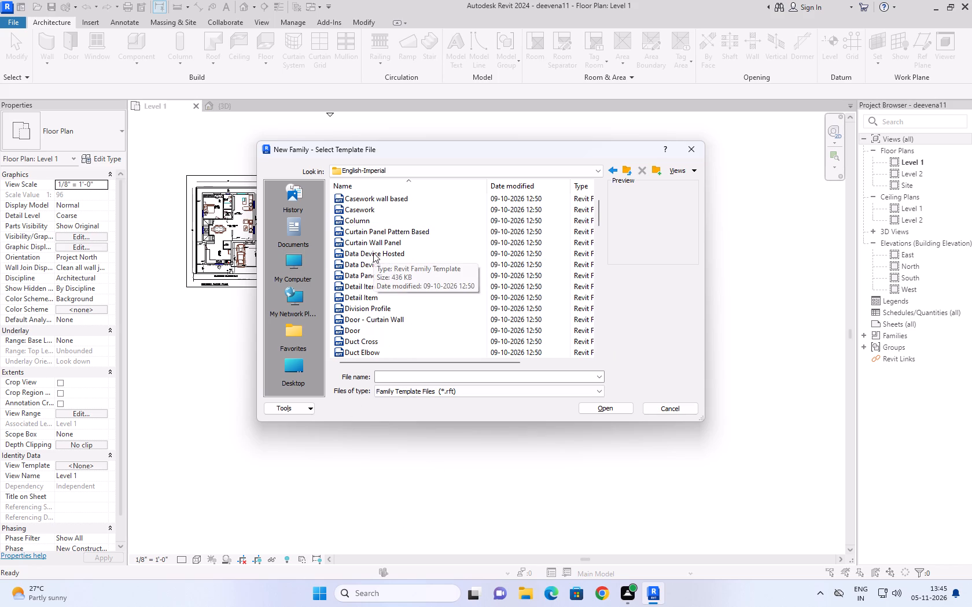
scroll(373, 253, down, 1)
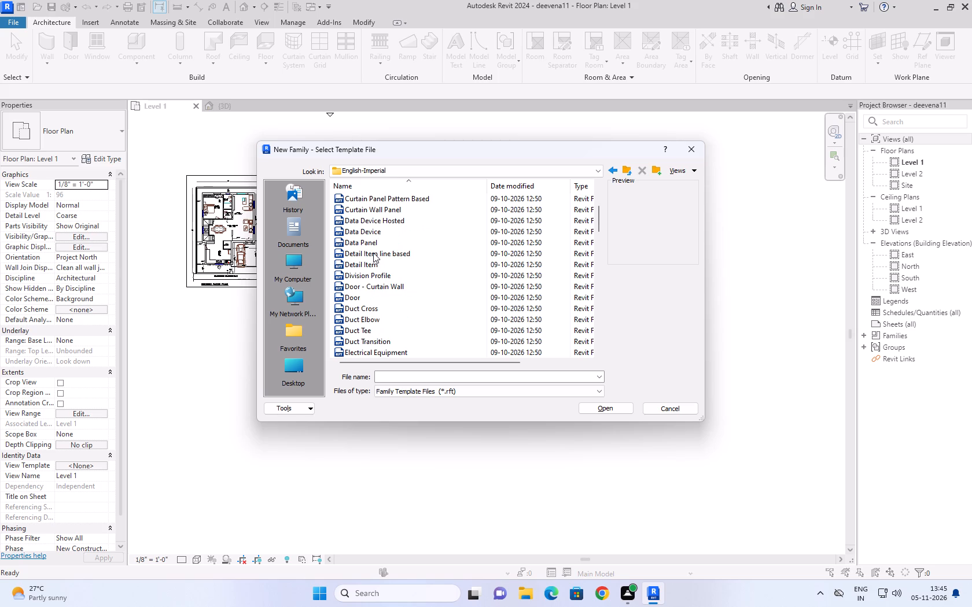
scroll(373, 253, down, 1)
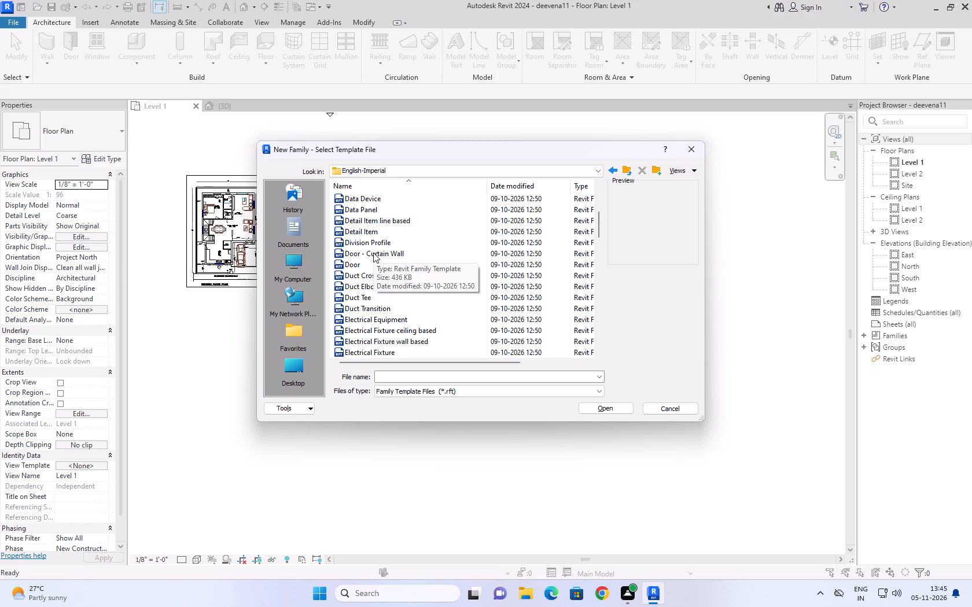
scroll(373, 253, down, 5)
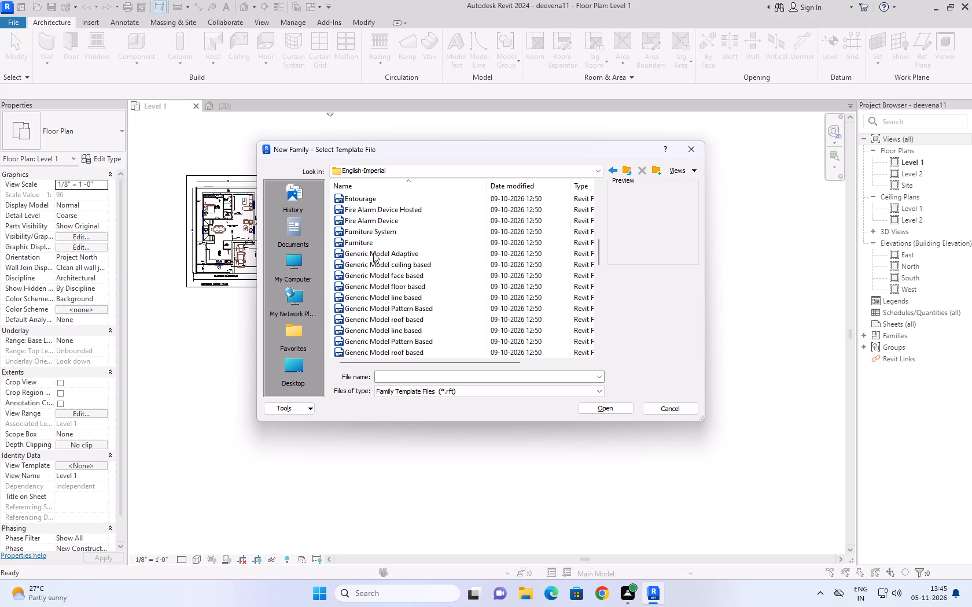
scroll(373, 253, down, 6)
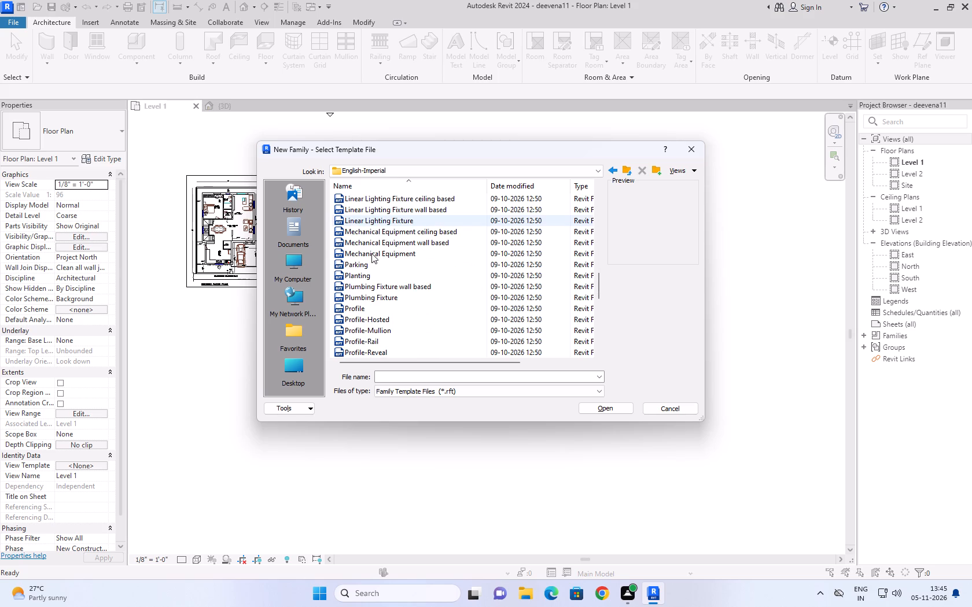
scroll(371, 253, up, 3)
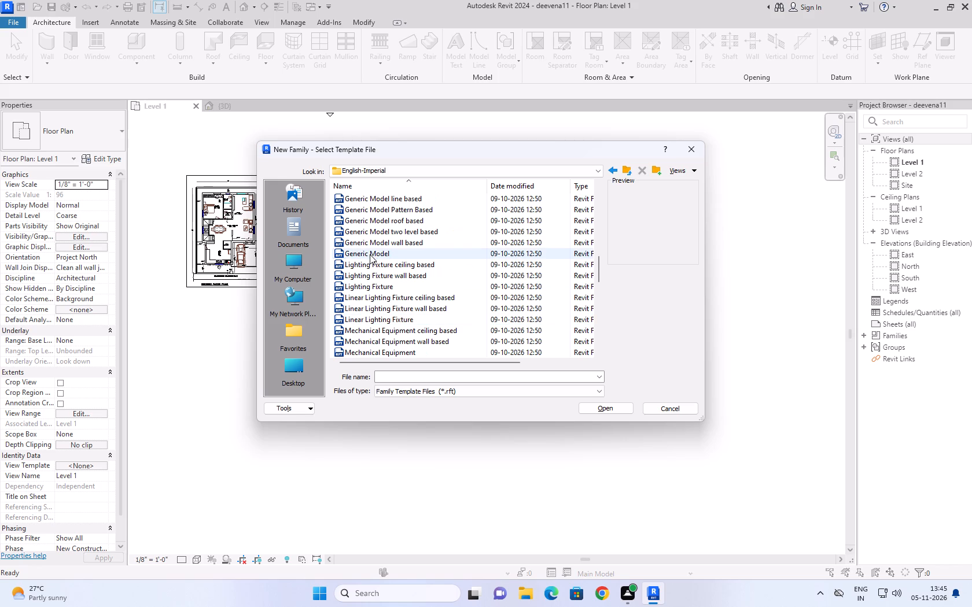
double_click(370, 254)
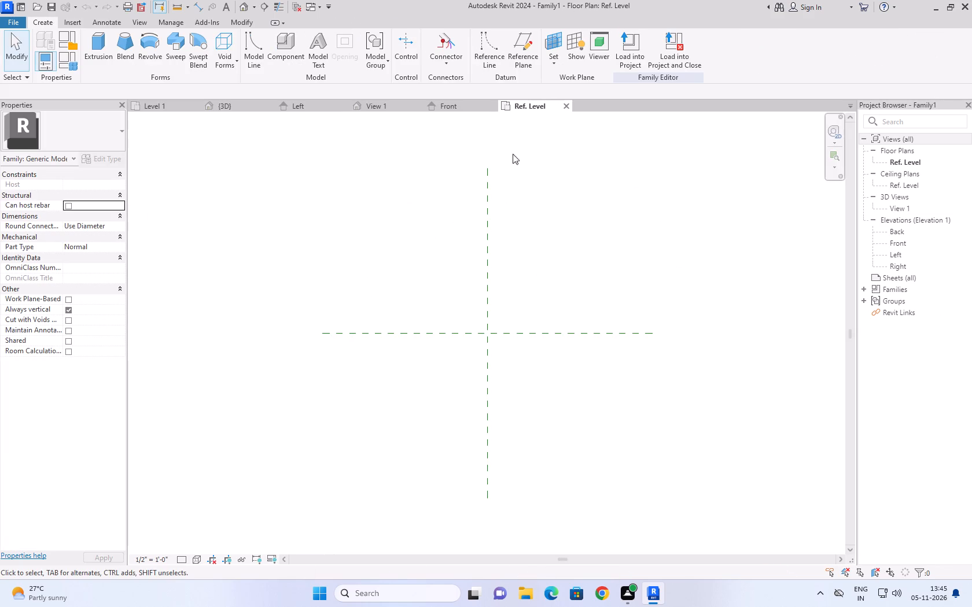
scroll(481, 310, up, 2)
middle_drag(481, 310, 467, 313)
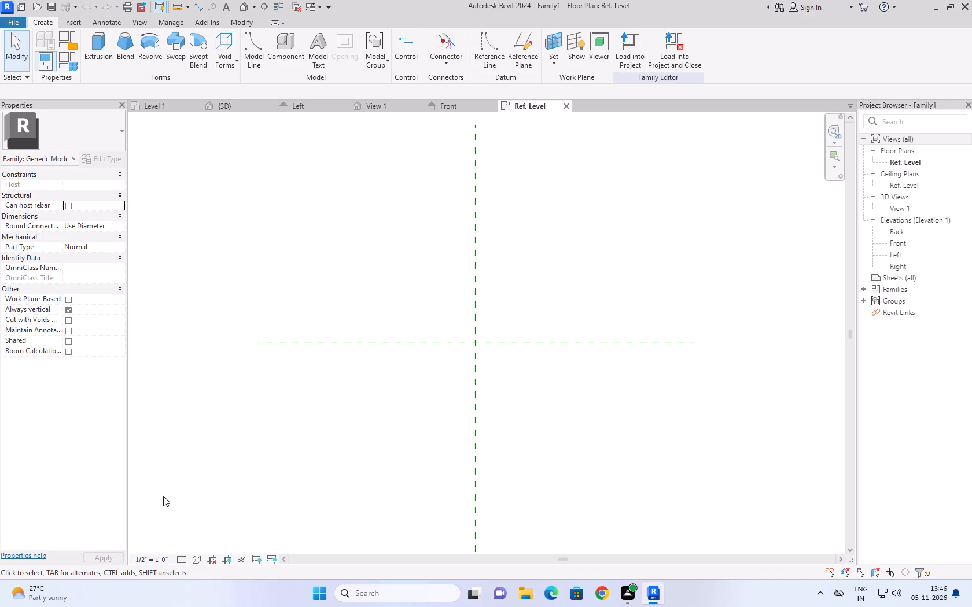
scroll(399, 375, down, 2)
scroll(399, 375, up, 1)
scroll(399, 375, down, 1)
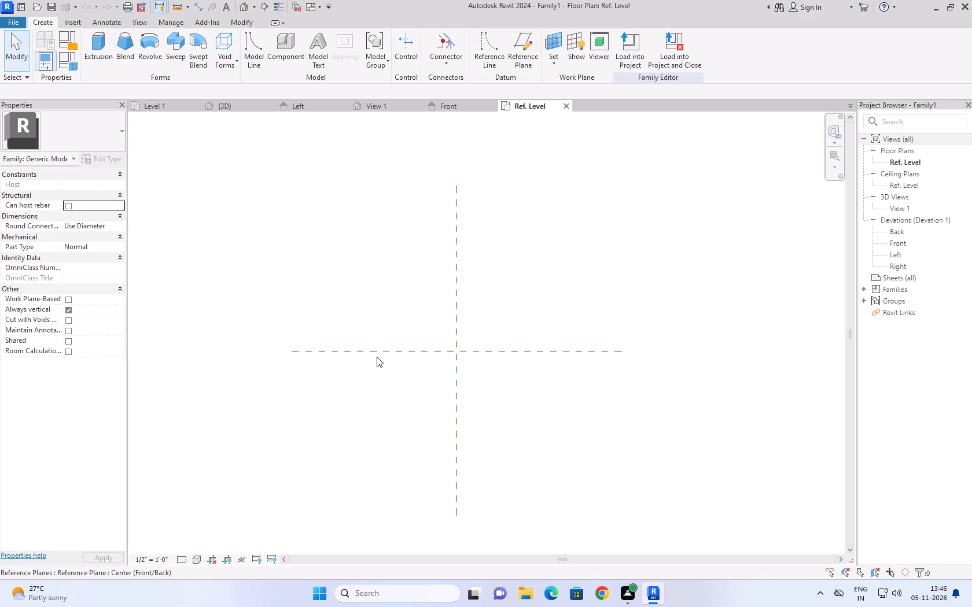
Create a solid extrusion 1' deep from a rectangle about 9" wide and 3' long starting at the reference plane intersection.
scroll(377, 357, up, 2)
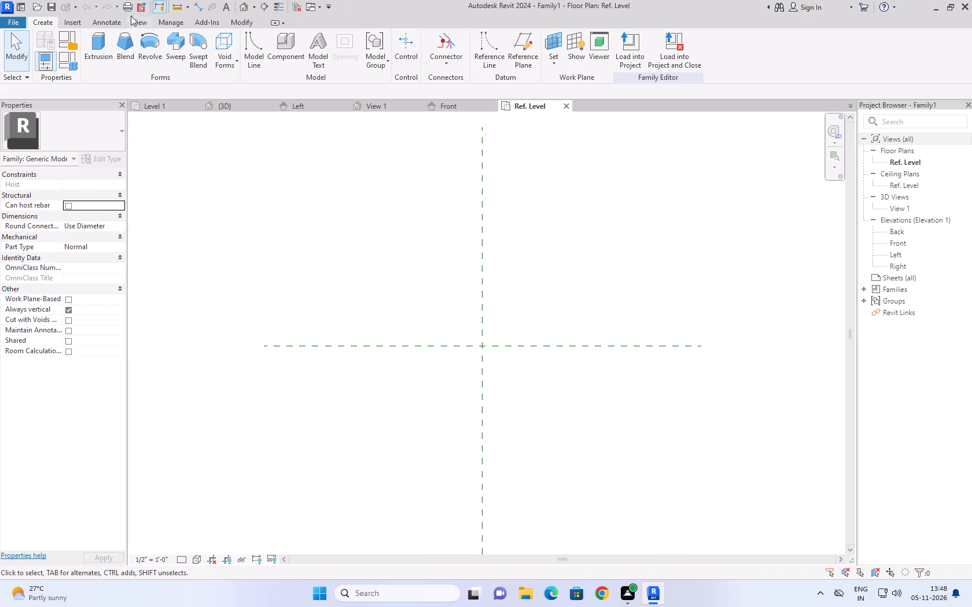
click(94, 45)
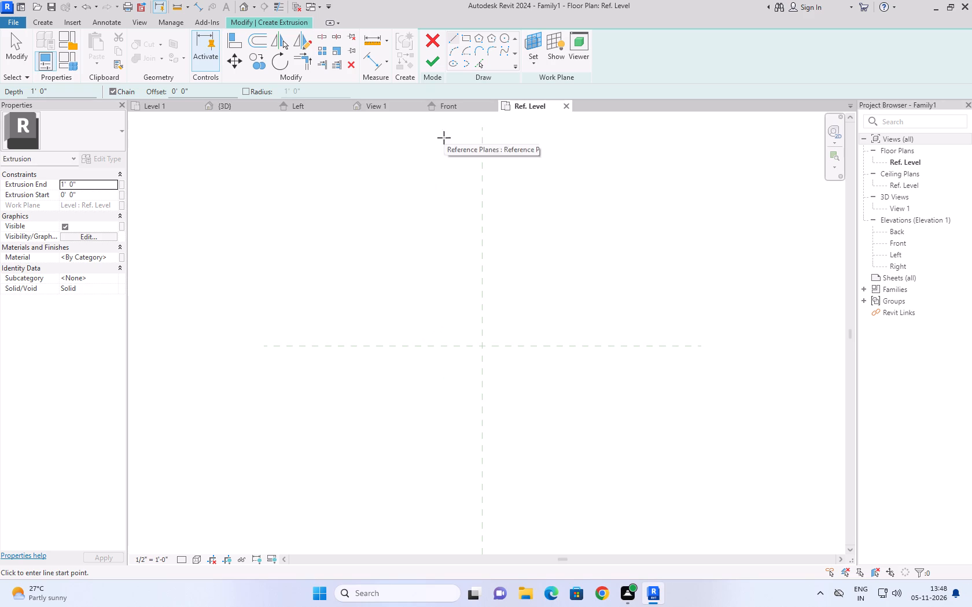
click(453, 38)
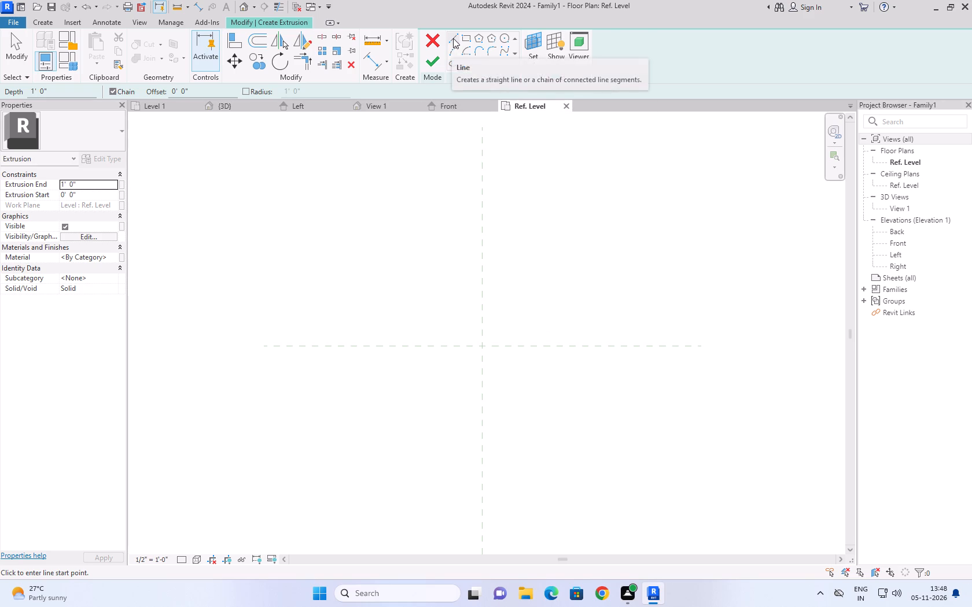
click(482, 347)
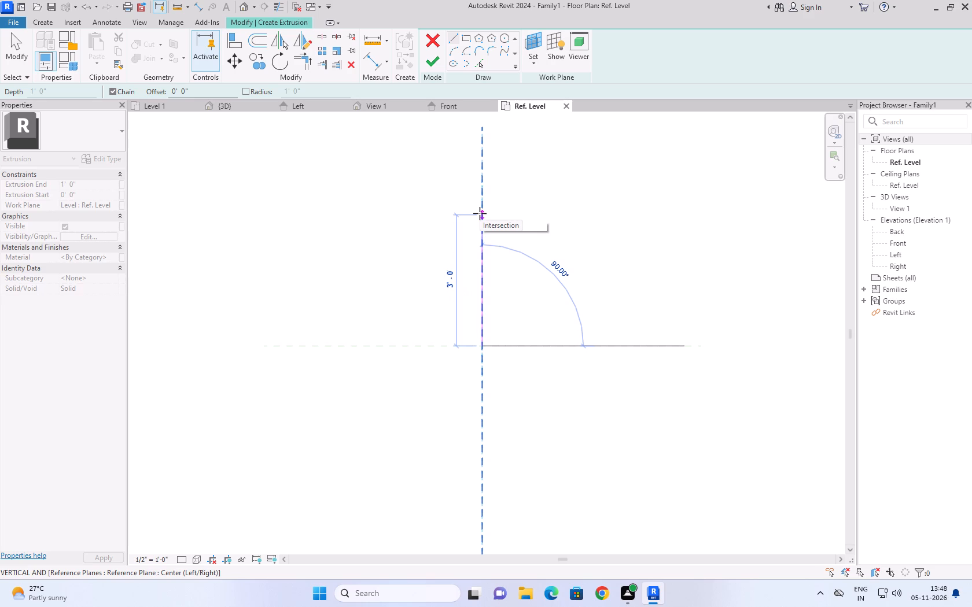
click(480, 213)
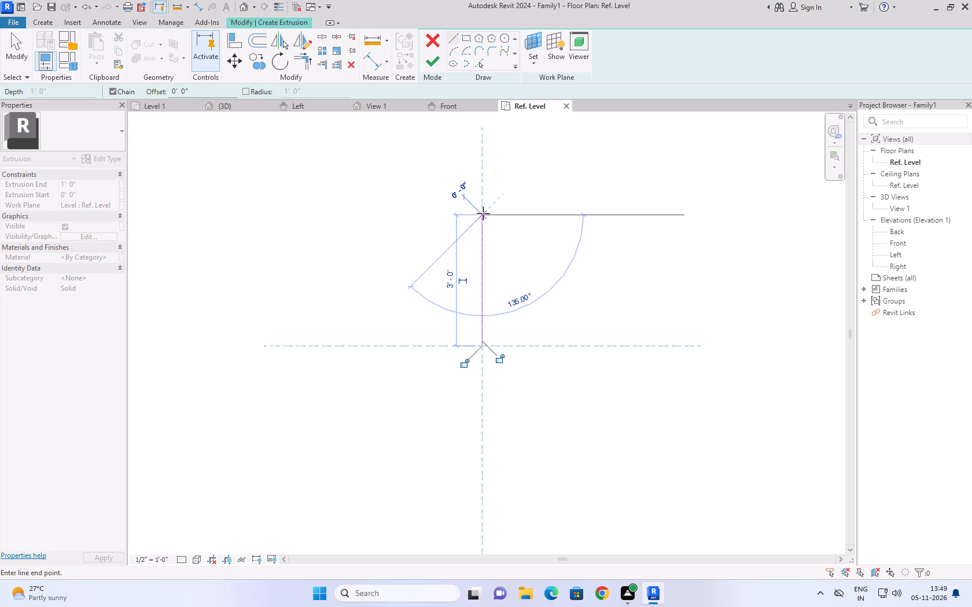
click(513, 219)
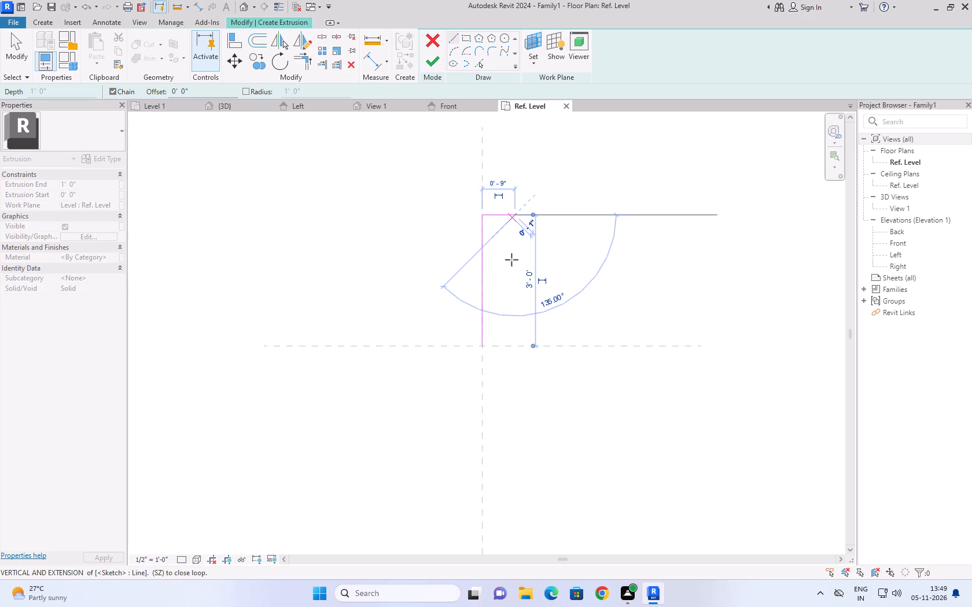
click(517, 343)
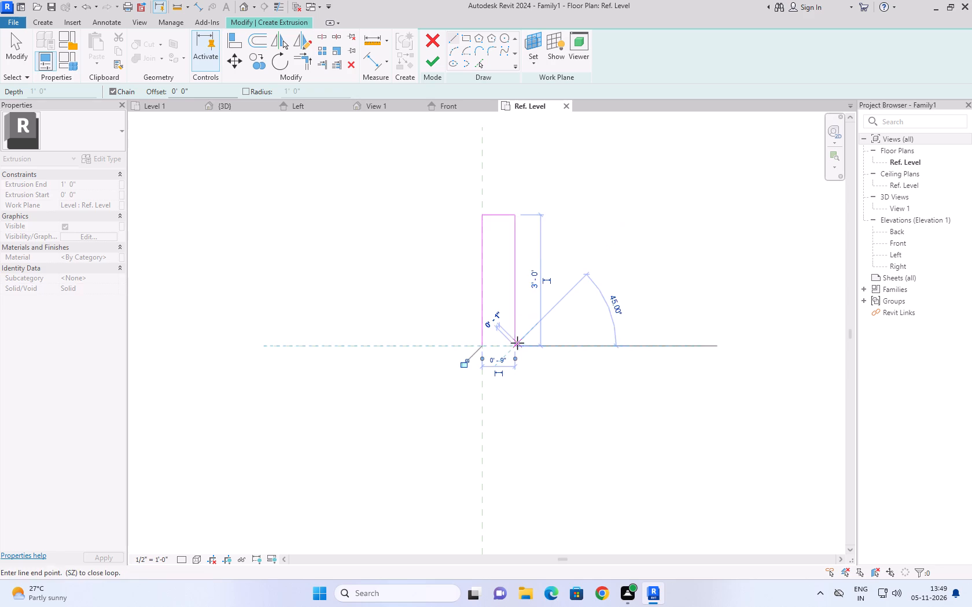
click(483, 345)
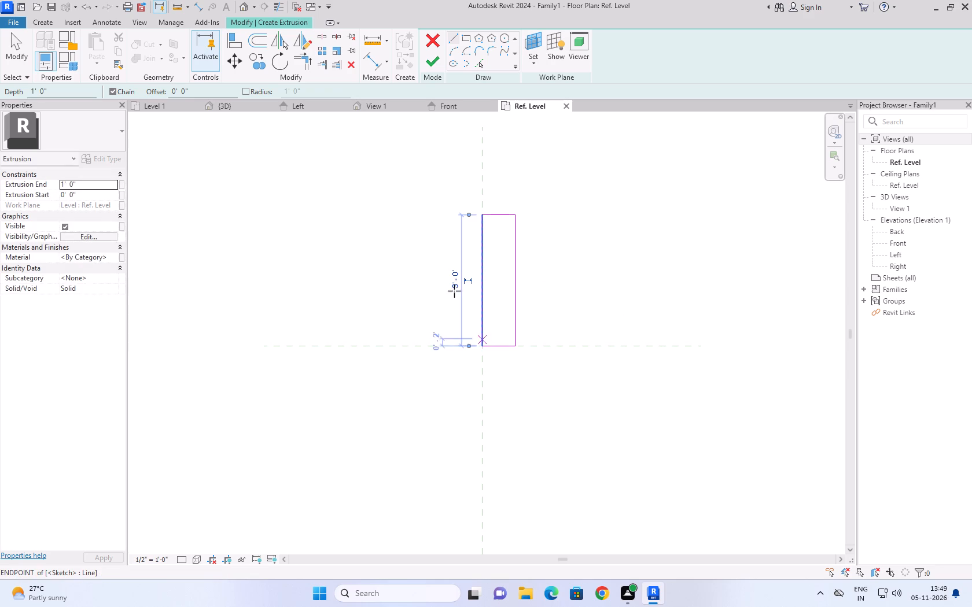
click(433, 57)
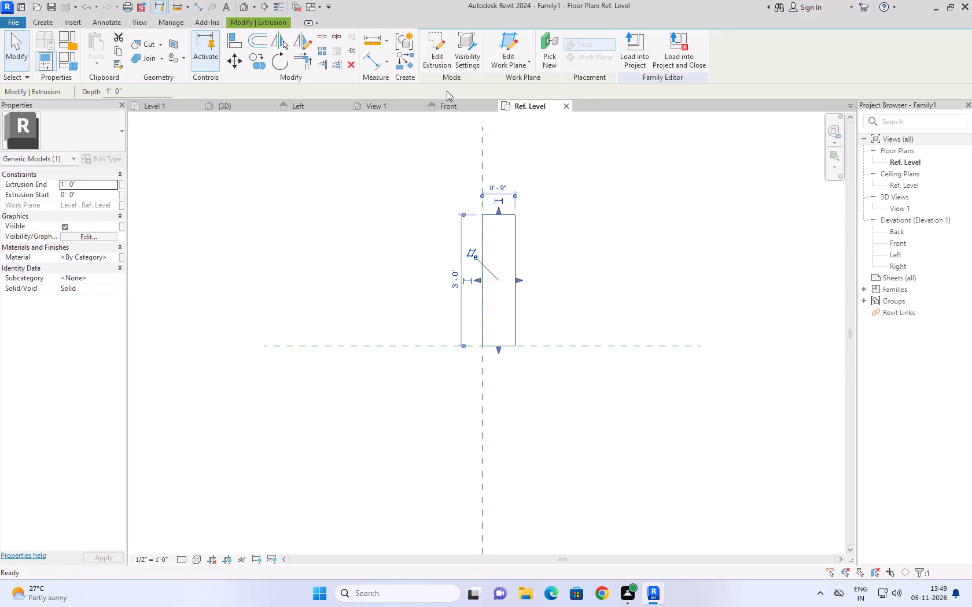
Open the default 3D view and examine the extruded block.
click(245, 5)
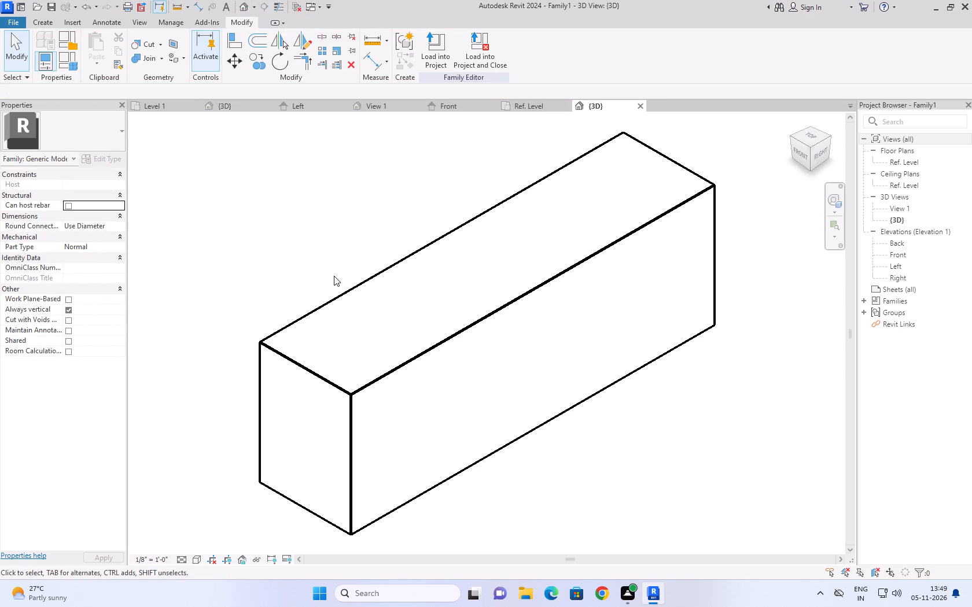
scroll(334, 276, down, 5)
middle_drag(333, 282, 389, 357)
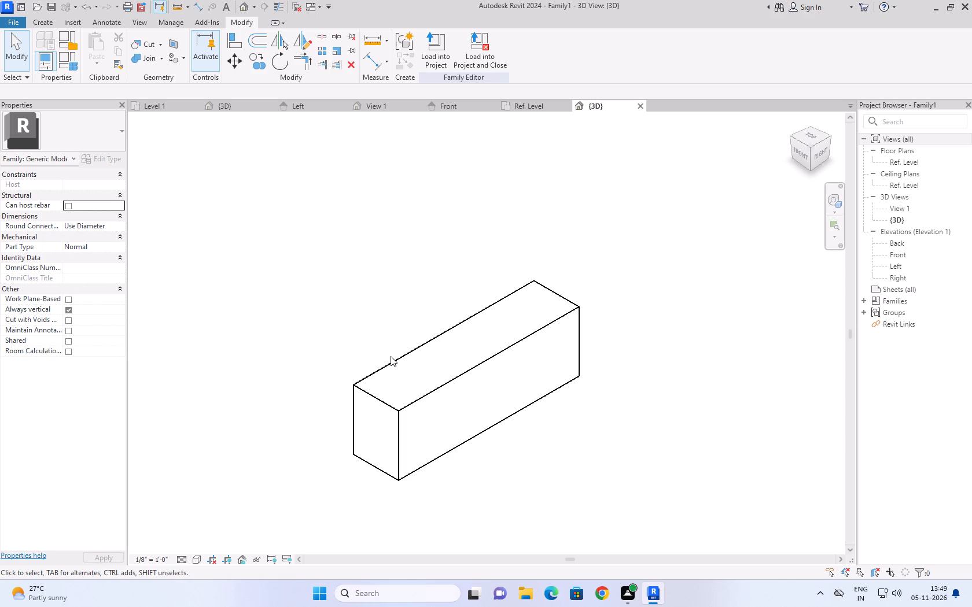
scroll(391, 356, up, 1)
scroll(402, 347, down, 4)
scroll(402, 356, up, 1)
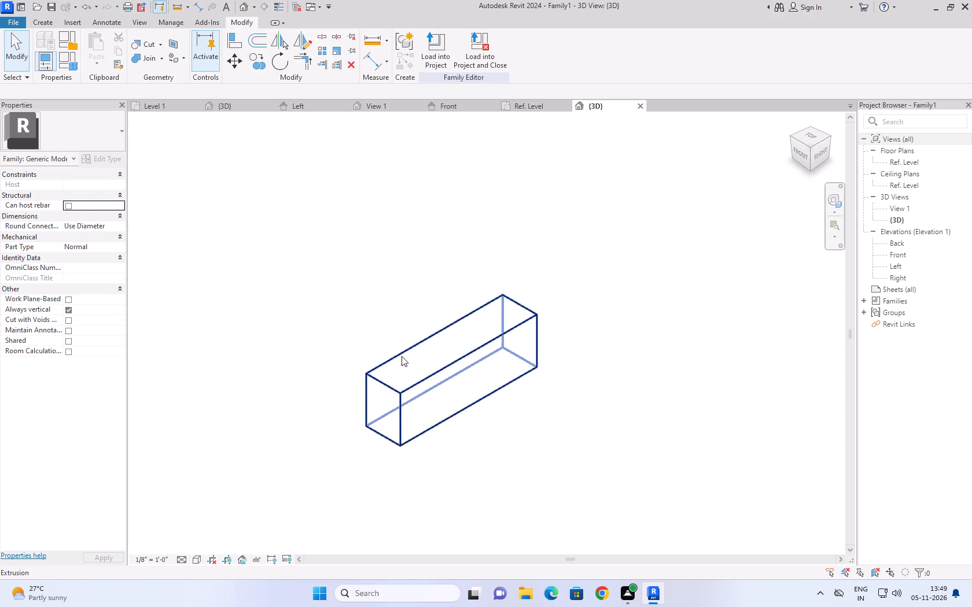
scroll(402, 356, up, 7)
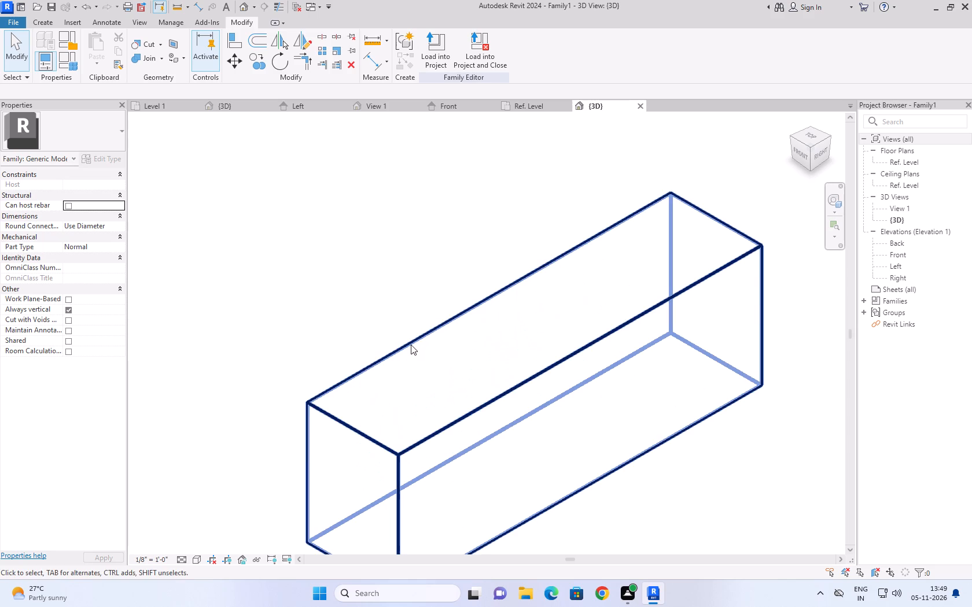
scroll(393, 248, down, 4)
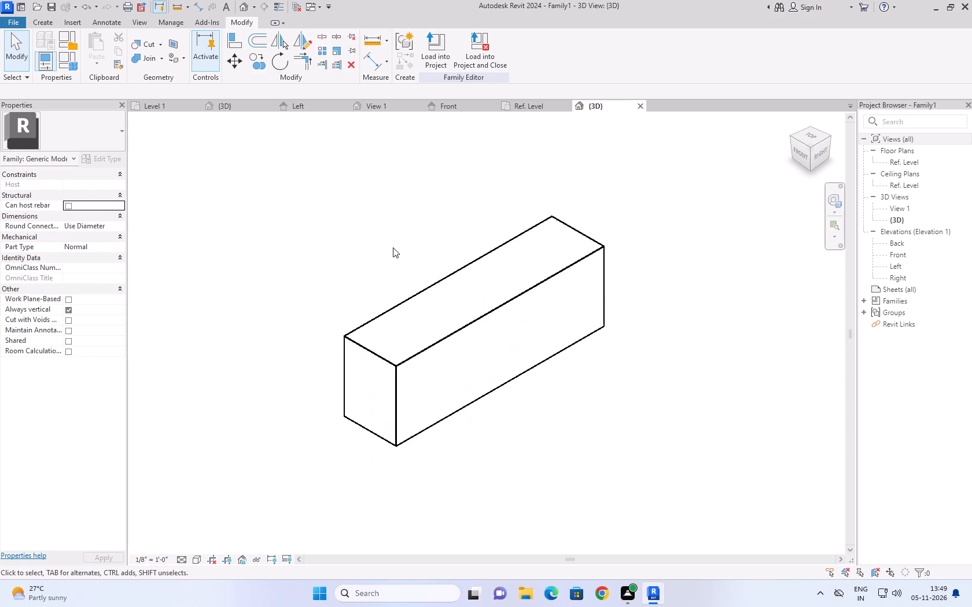
scroll(393, 247, up, 1)
middle_drag(393, 248, 399, 294)
scroll(399, 294, down, 2)
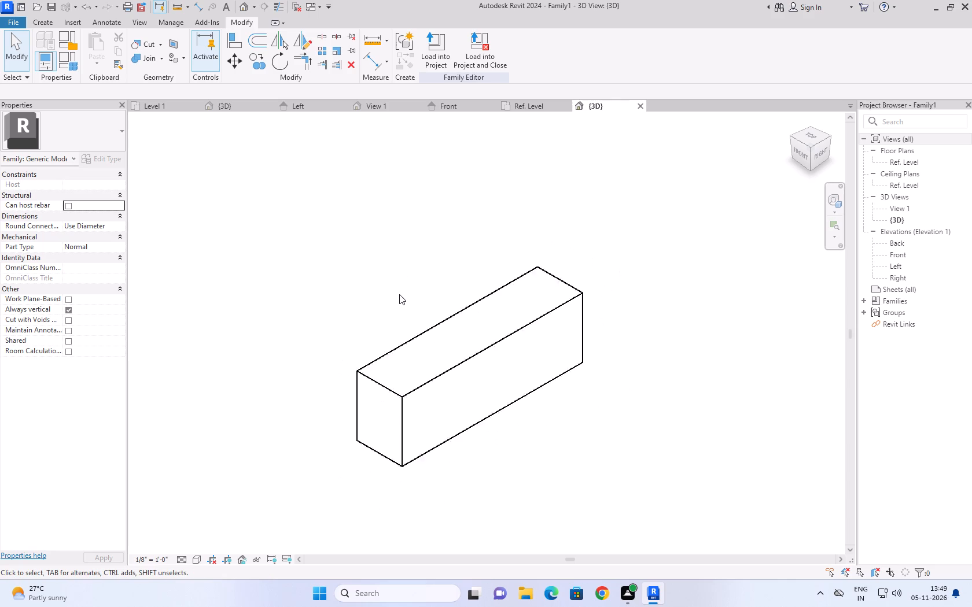
scroll(399, 294, down, 3)
scroll(399, 294, up, 5)
scroll(399, 294, down, 4)
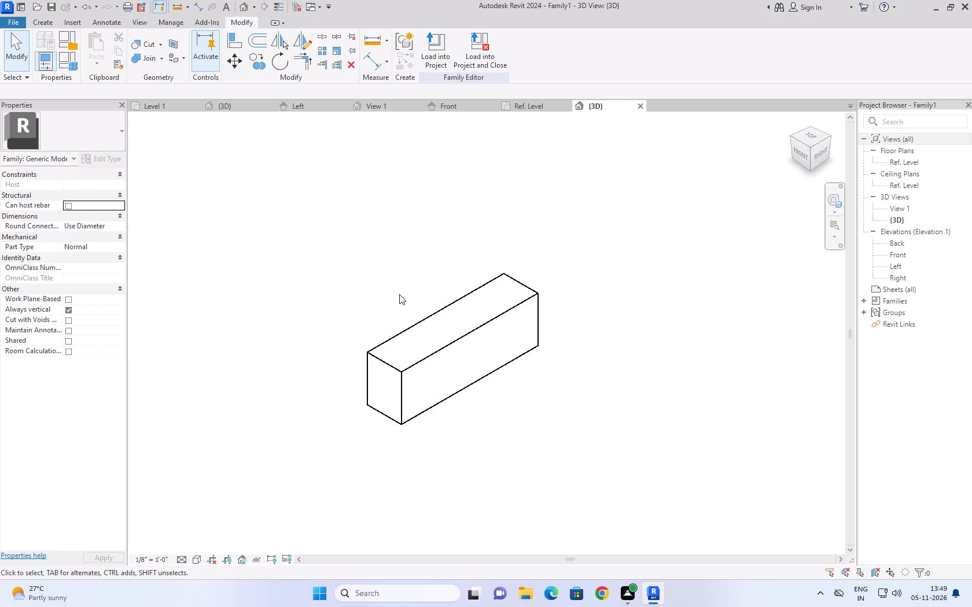
scroll(399, 294, up, 4)
scroll(399, 294, down, 3)
scroll(399, 294, up, 2)
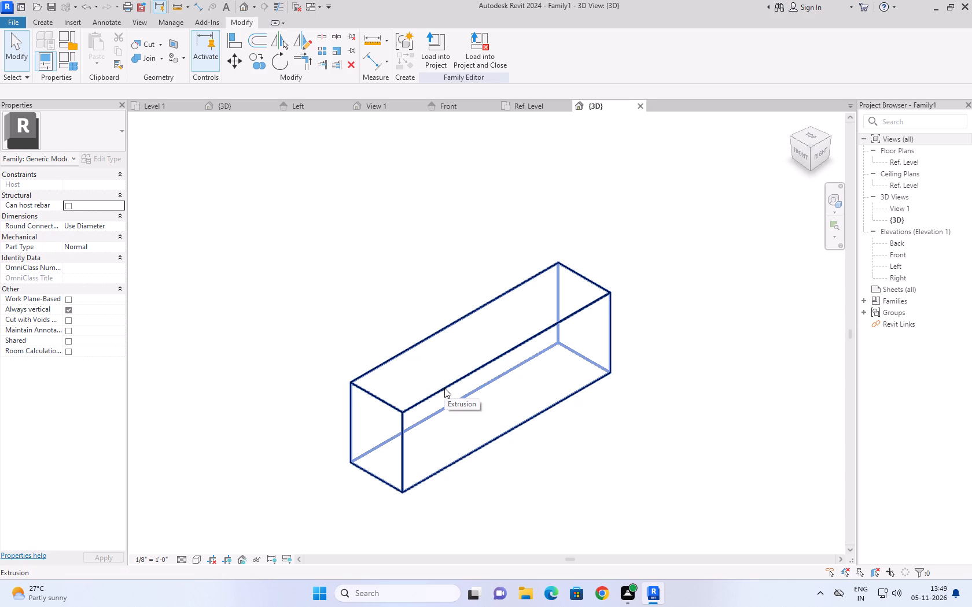
scroll(400, 338, up, 1)
middle_drag(403, 332, 415, 293)
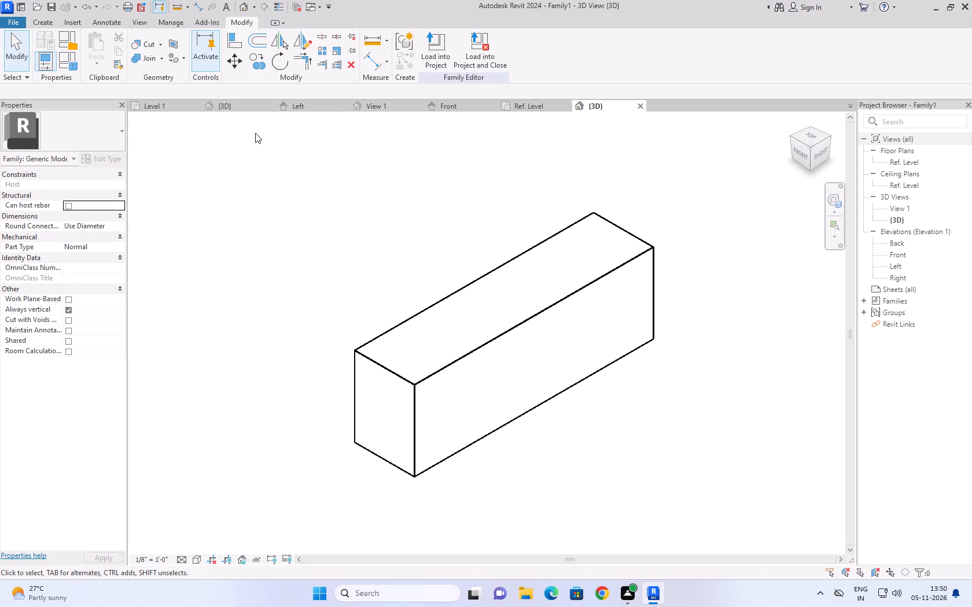
scroll(255, 133, down, 4)
scroll(255, 133, up, 3)
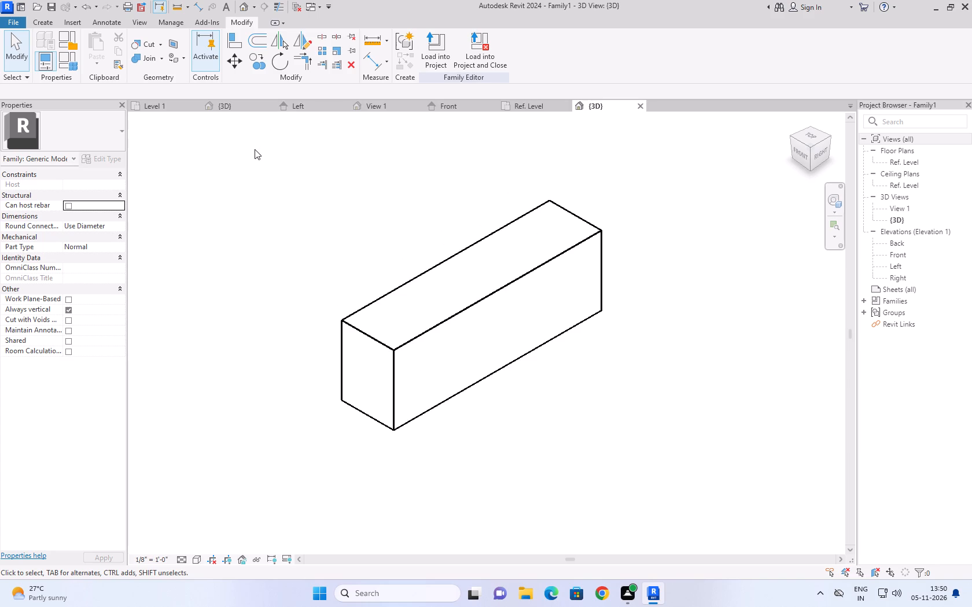
middle_drag(255, 153, 315, 210)
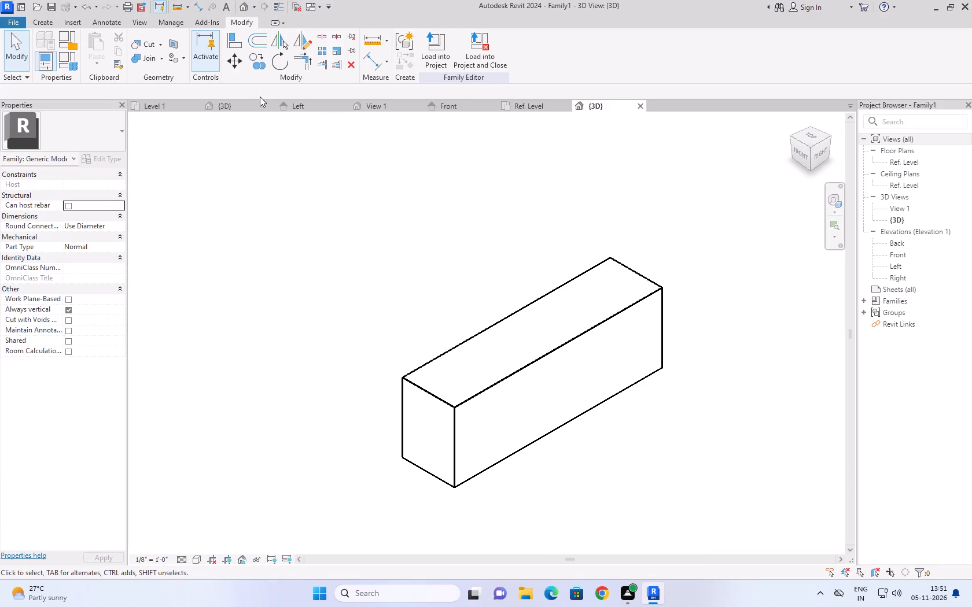
Stretch the block's top face upward to an extrusion end of about 2' 7".
click(520, 310)
scroll(410, 269, down, 1)
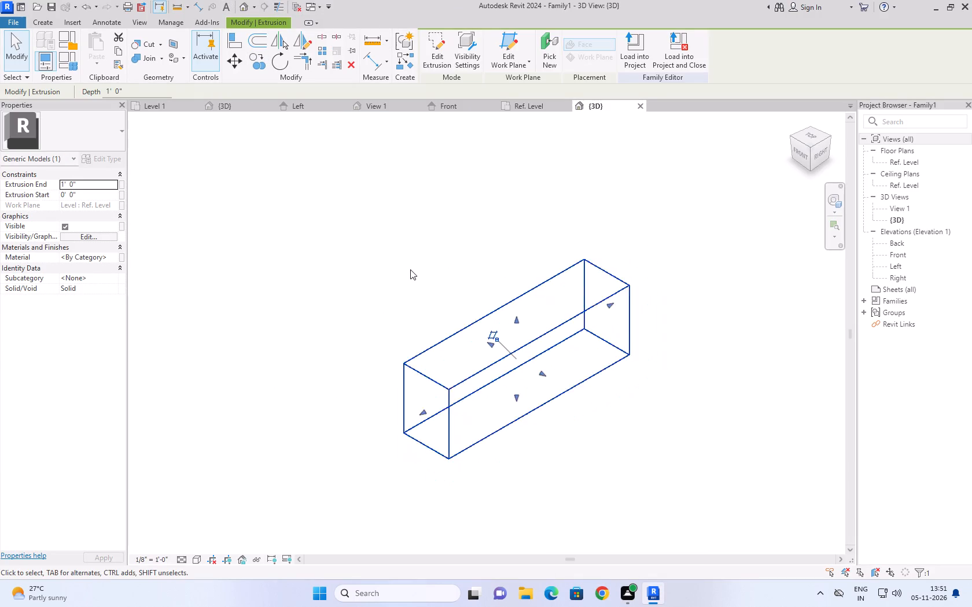
scroll(410, 269, down, 3)
scroll(410, 269, up, 1)
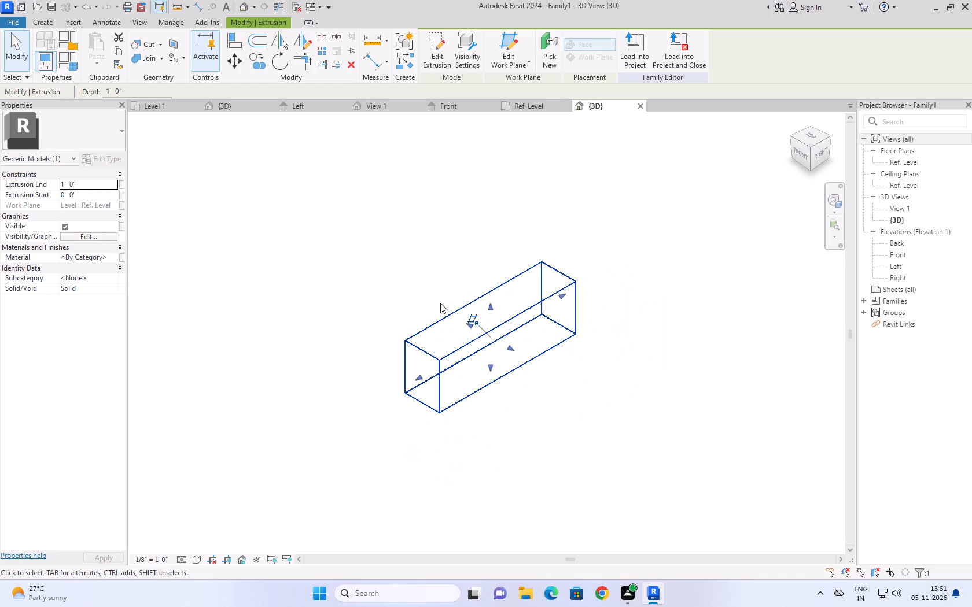
drag(492, 309, 492, 228)
Stretch the block's Right face outward to a width of about 1' 3 5/8" and check it in the Ref. Level plan.
scroll(435, 187, down, 2)
middle_drag(433, 187, 429, 223)
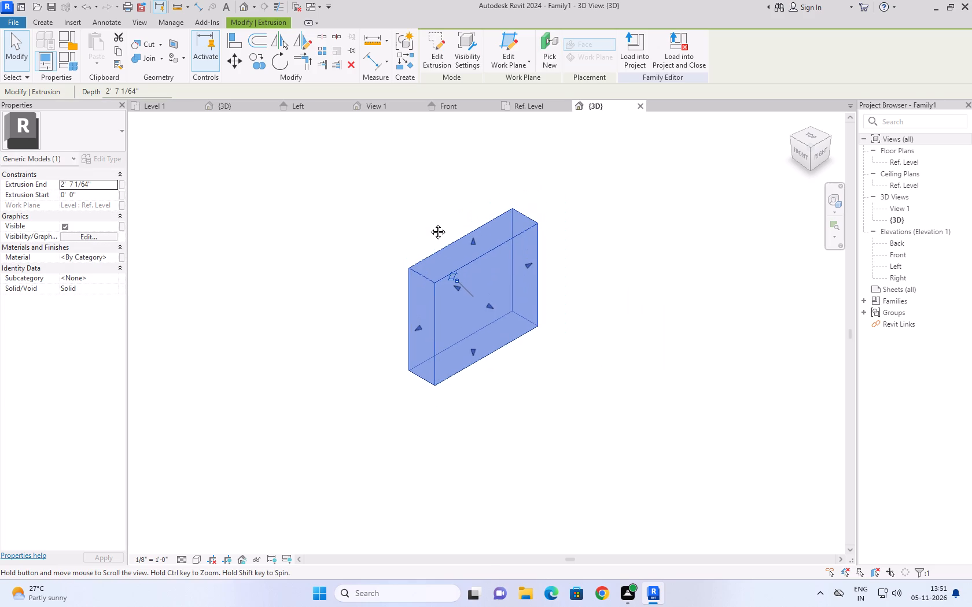
middle_drag(429, 223, 435, 241)
scroll(435, 241, up, 2)
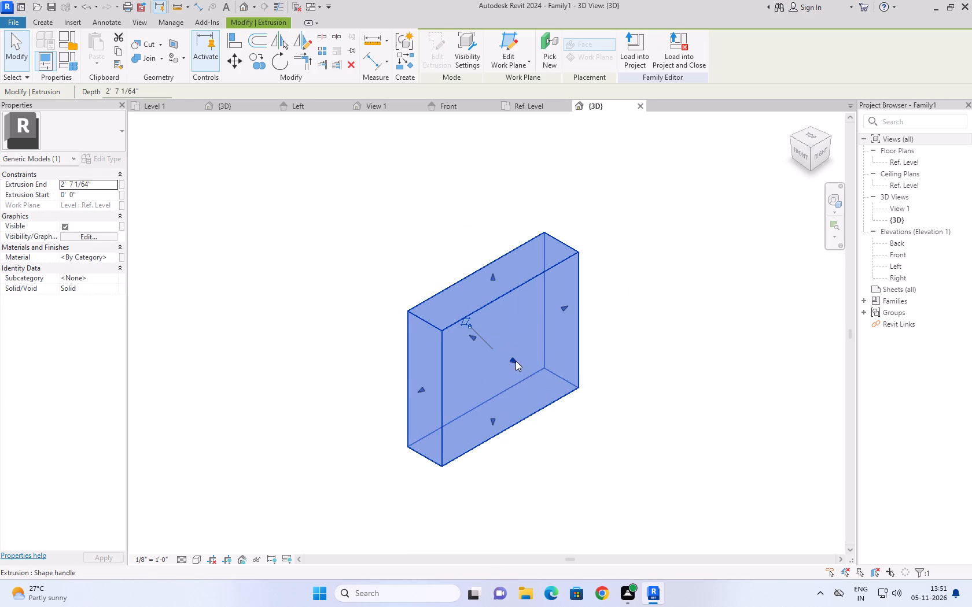
drag(516, 361, 535, 375)
scroll(435, 264, down, 3)
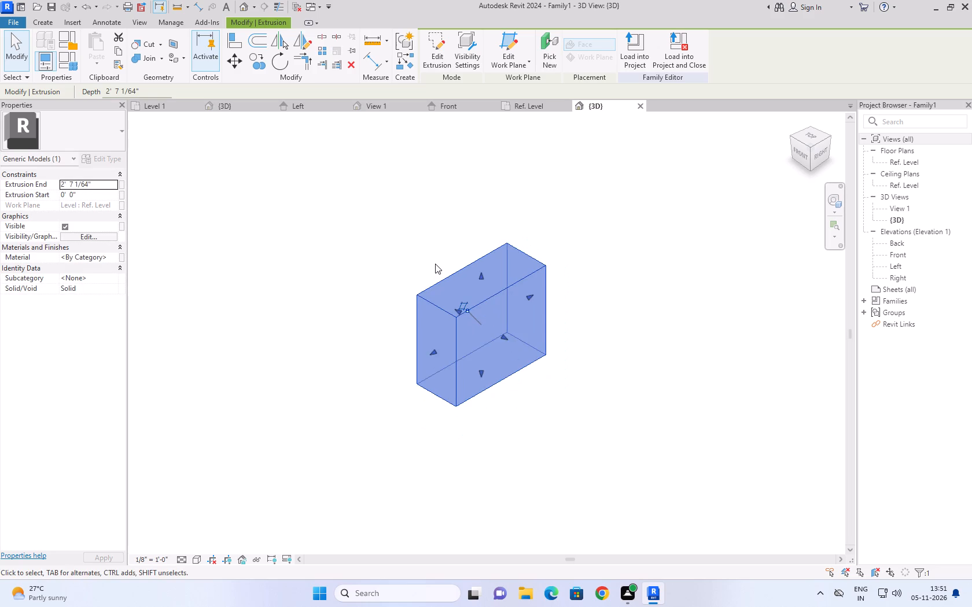
scroll(435, 264, up, 2)
click(544, 103)
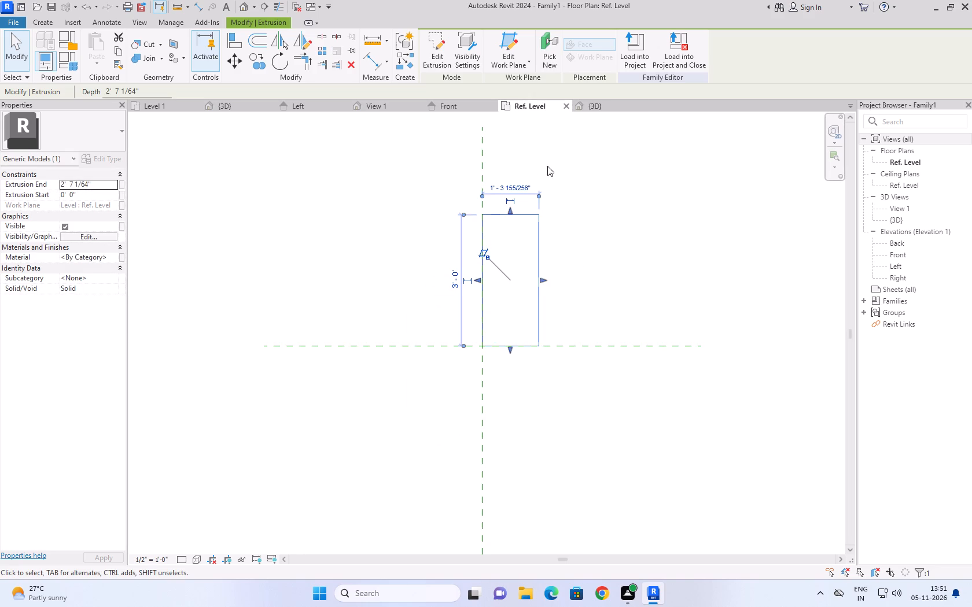
Lengthen the block in the 3D view by stretching its back and front end faces outward.
click(591, 109)
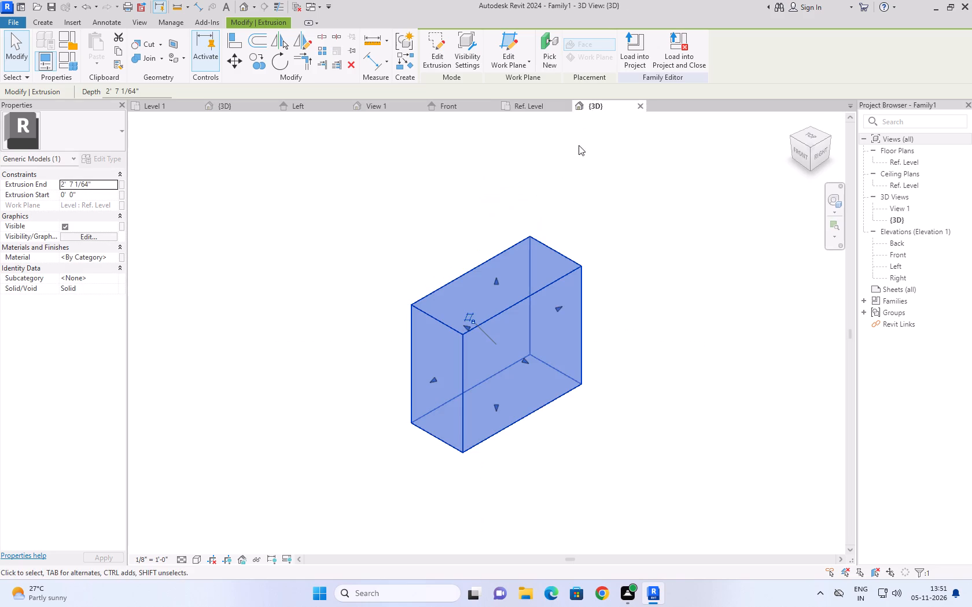
drag(561, 310, 588, 291)
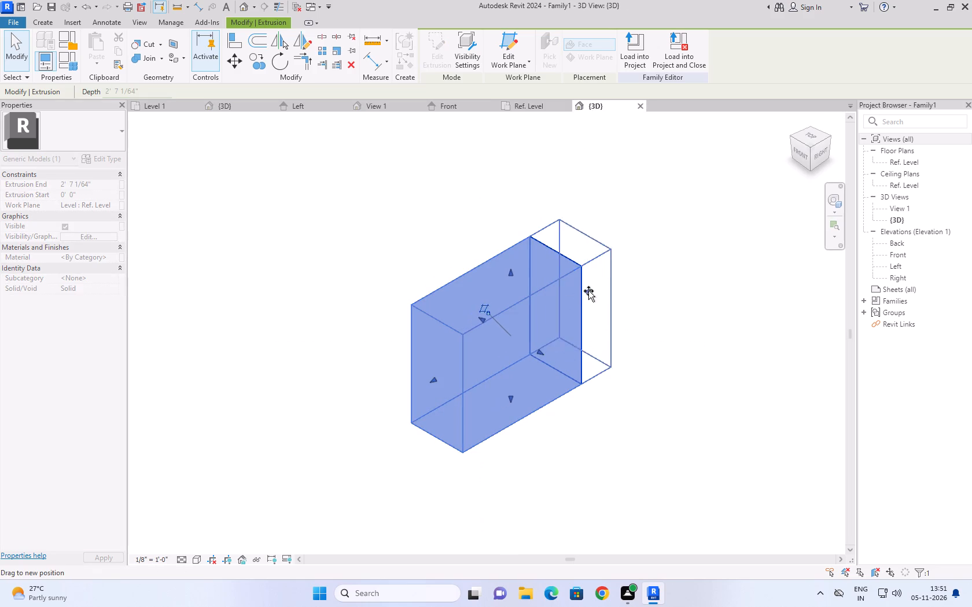
drag(588, 291, 622, 276)
scroll(644, 347, down, 2)
middle_drag(643, 360, 636, 361)
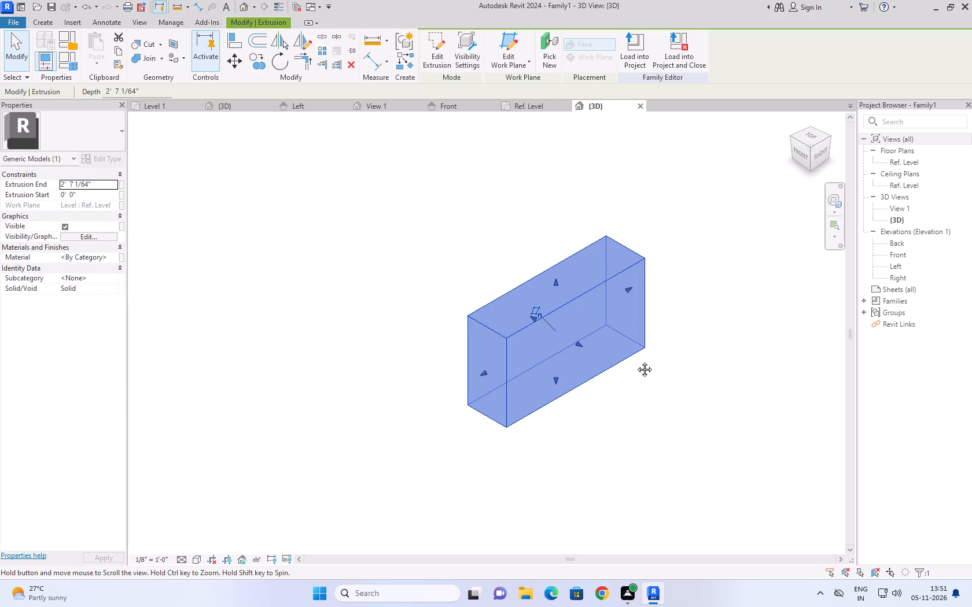
middle_drag(636, 361, 573, 361)
scroll(573, 361, up, 1)
scroll(573, 361, down, 2)
scroll(562, 409, down, 8)
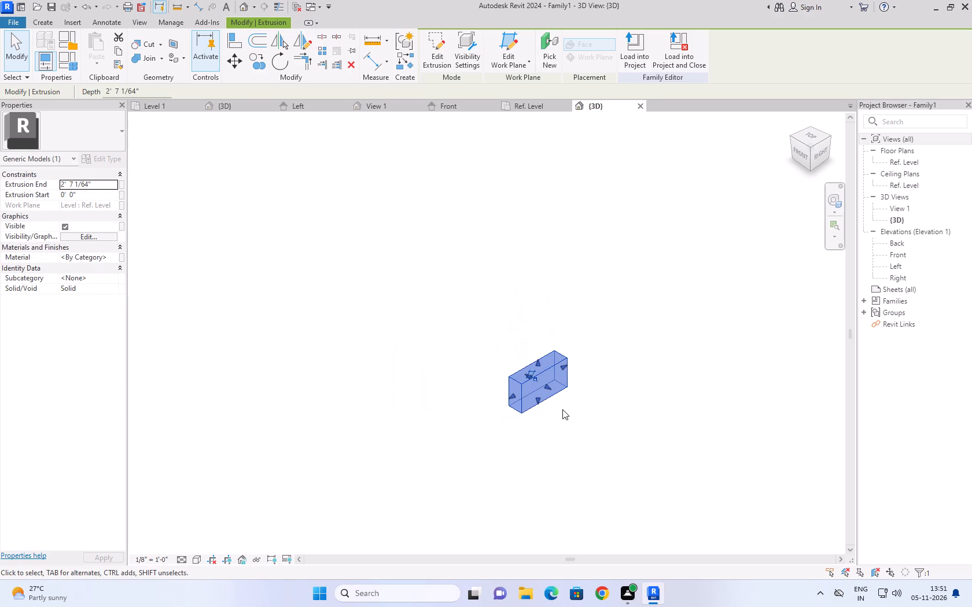
scroll(562, 409, up, 8)
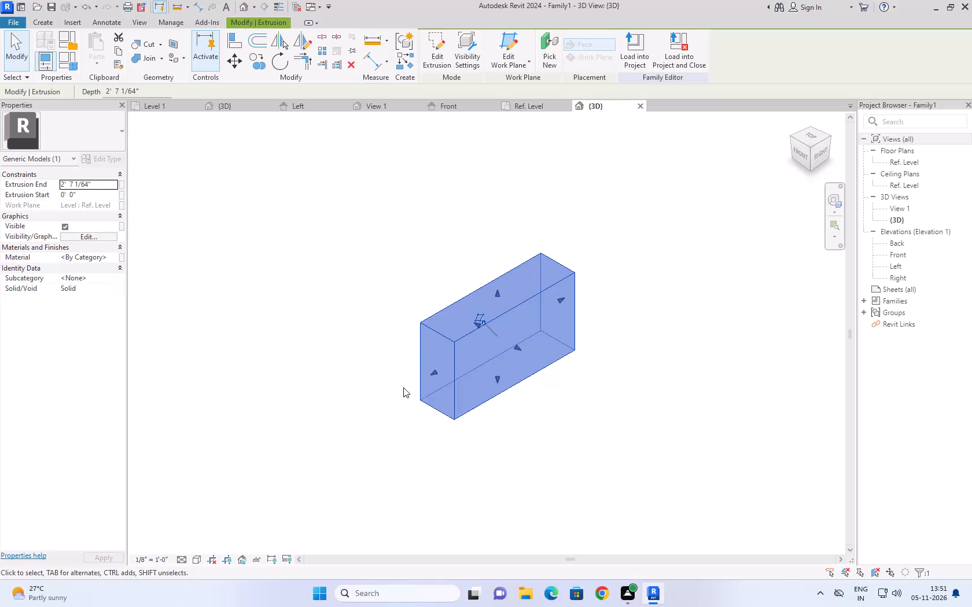
drag(433, 372, 428, 380)
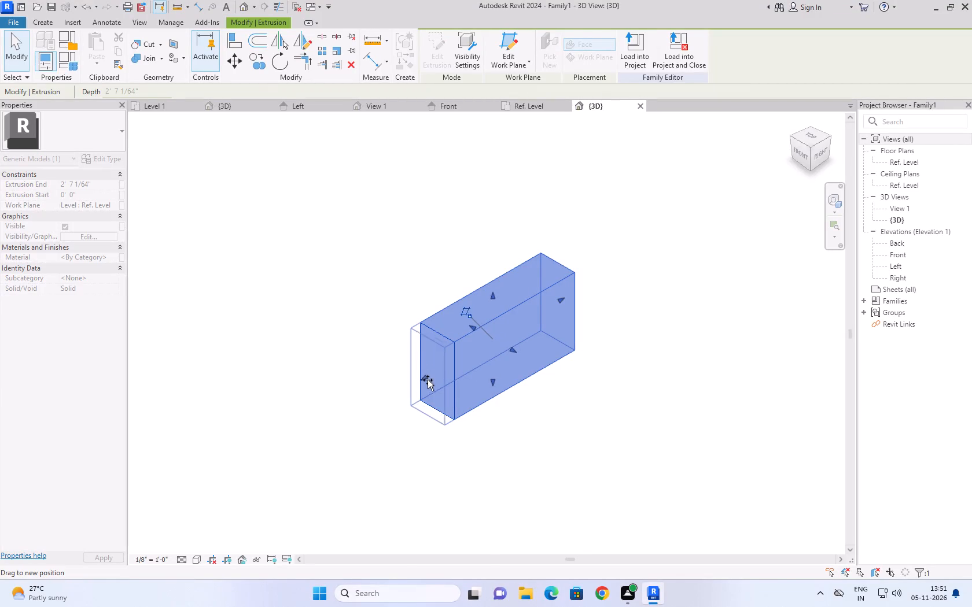
drag(428, 380, 371, 424)
Widen the block further by stretching its Right face outward.
scroll(310, 283, down, 2)
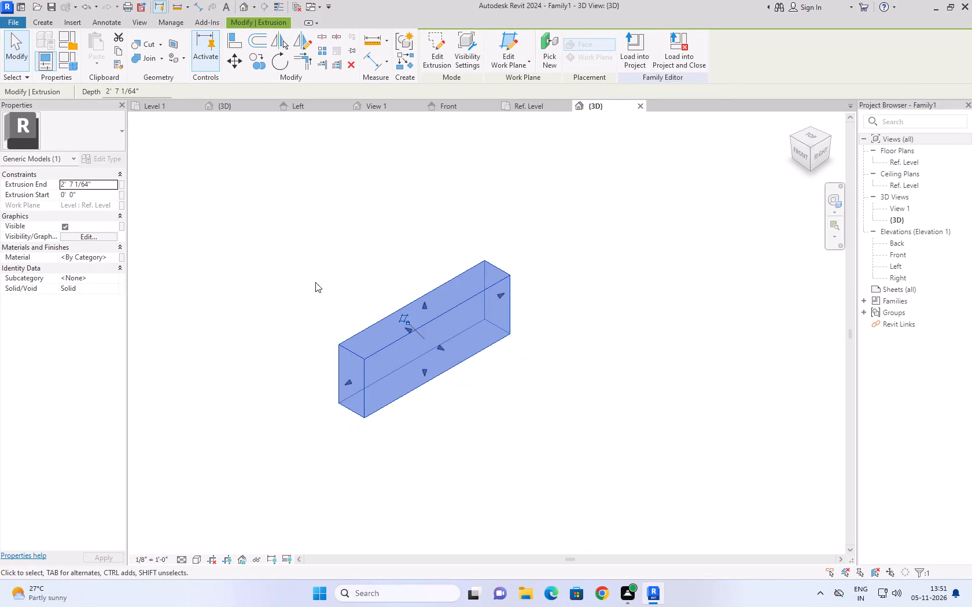
scroll(497, 416, up, 3)
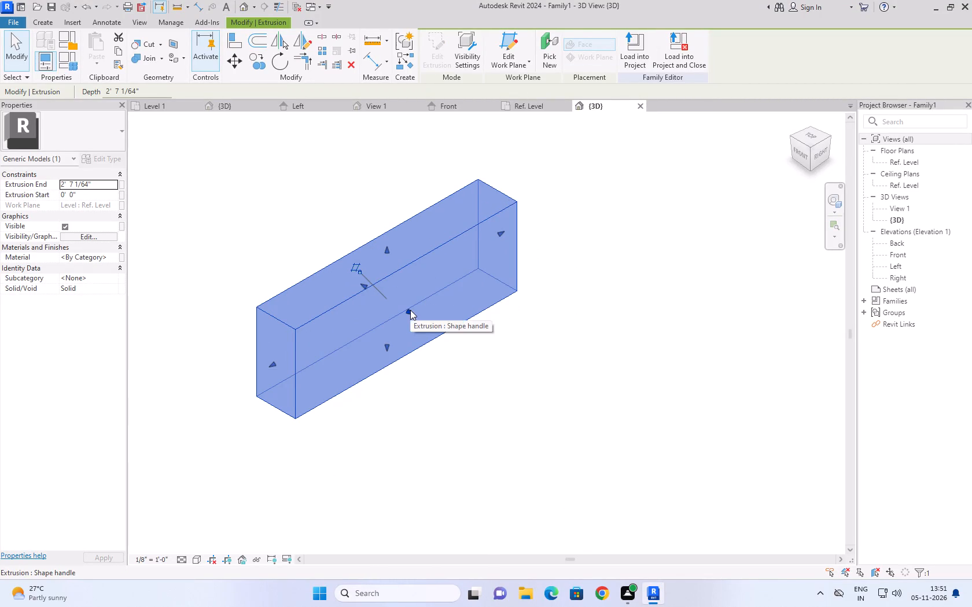
drag(410, 310, 428, 332)
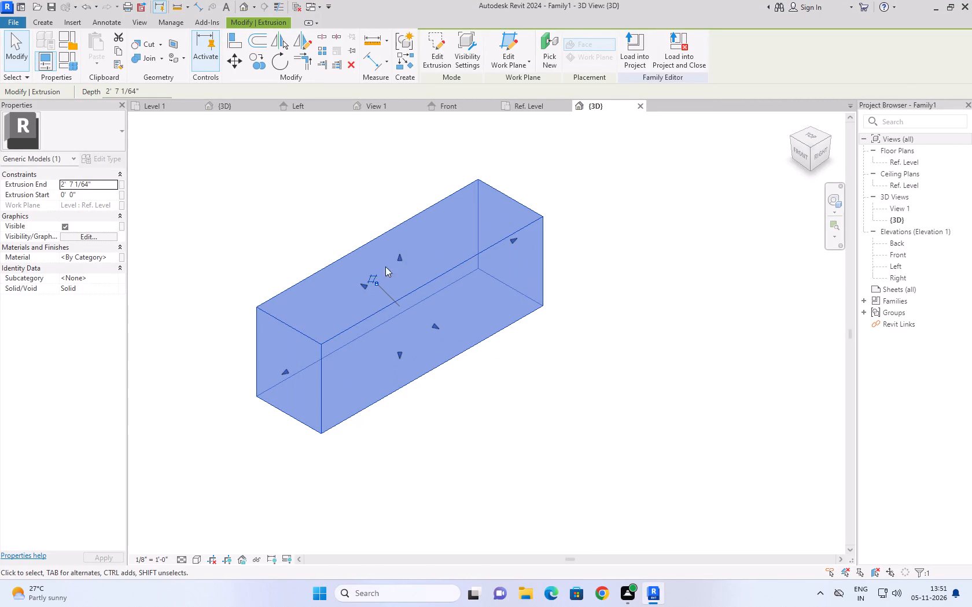
Raise the block's top face to an extrusion end of about 3' 9" and lengthen the block by stretching its front end face outward.
drag(399, 257, 404, 222)
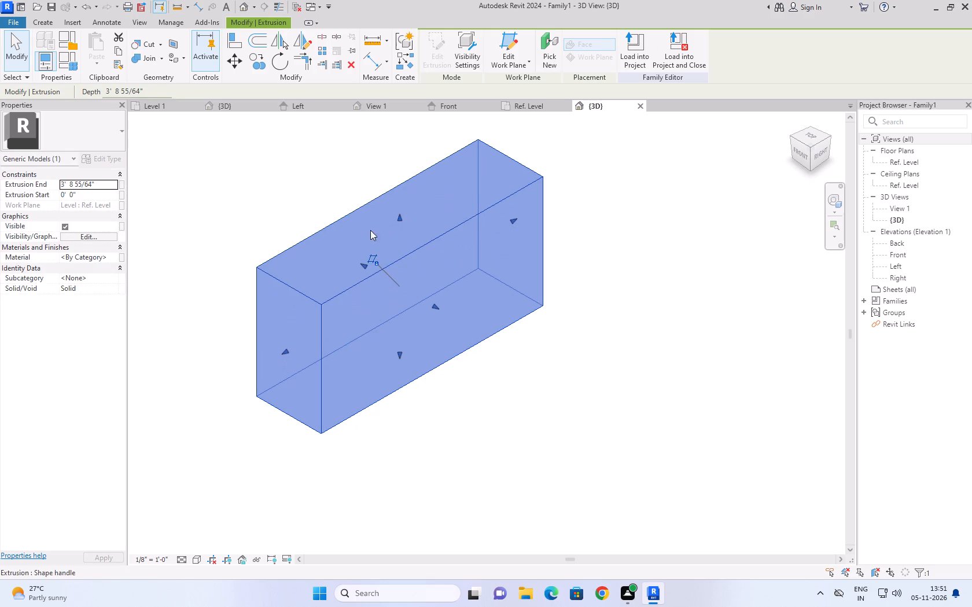
drag(284, 351, 252, 362)
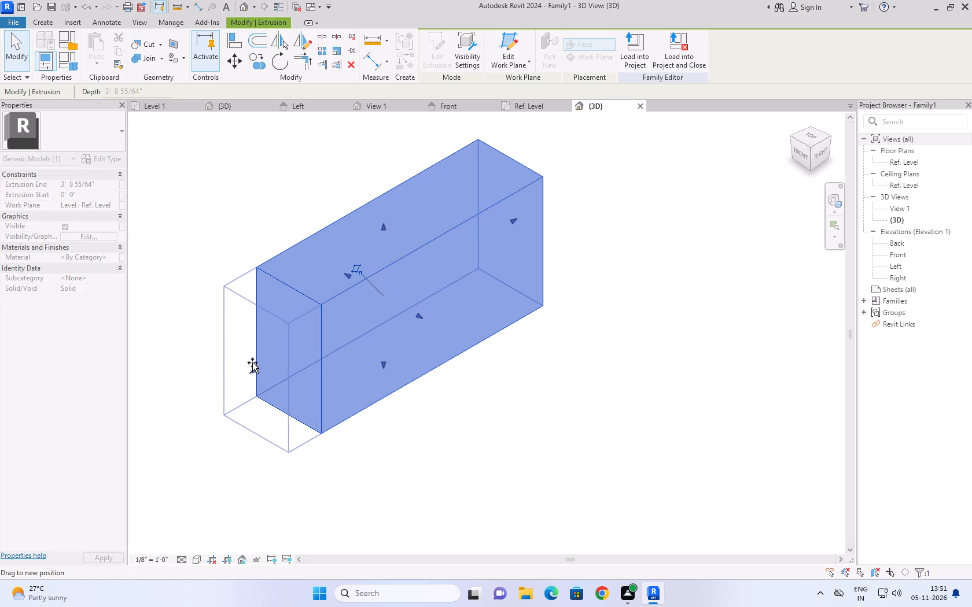
drag(252, 362, 244, 368)
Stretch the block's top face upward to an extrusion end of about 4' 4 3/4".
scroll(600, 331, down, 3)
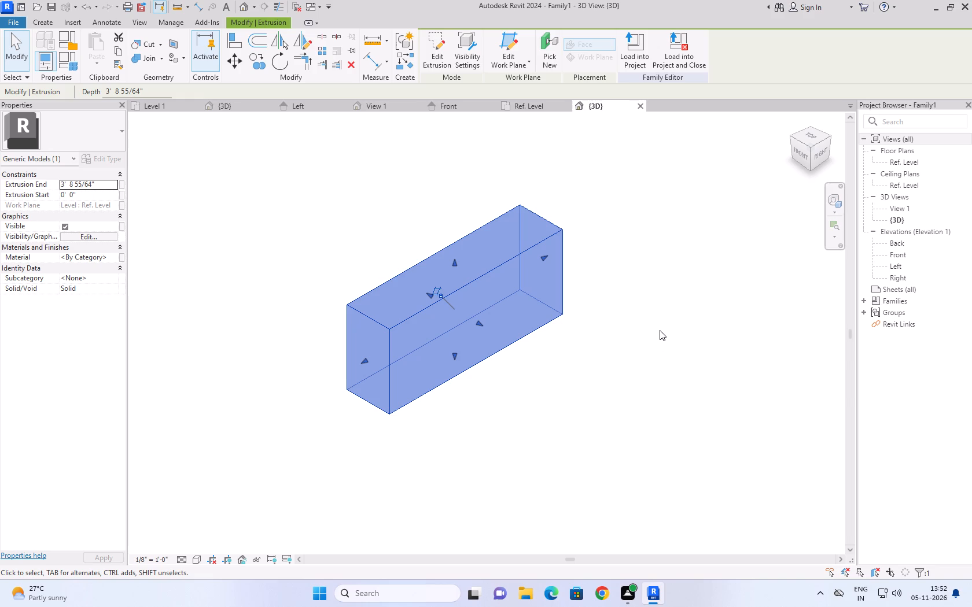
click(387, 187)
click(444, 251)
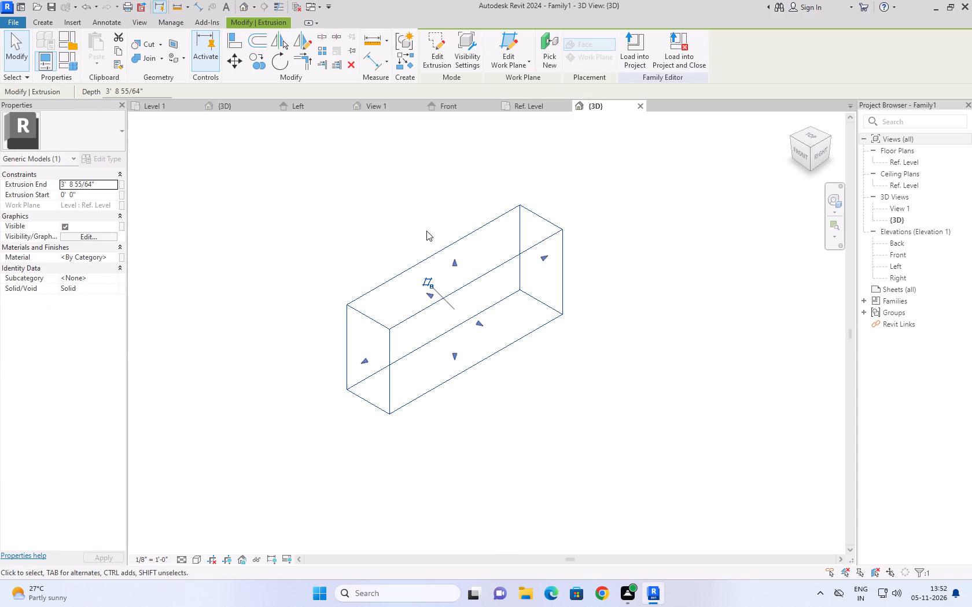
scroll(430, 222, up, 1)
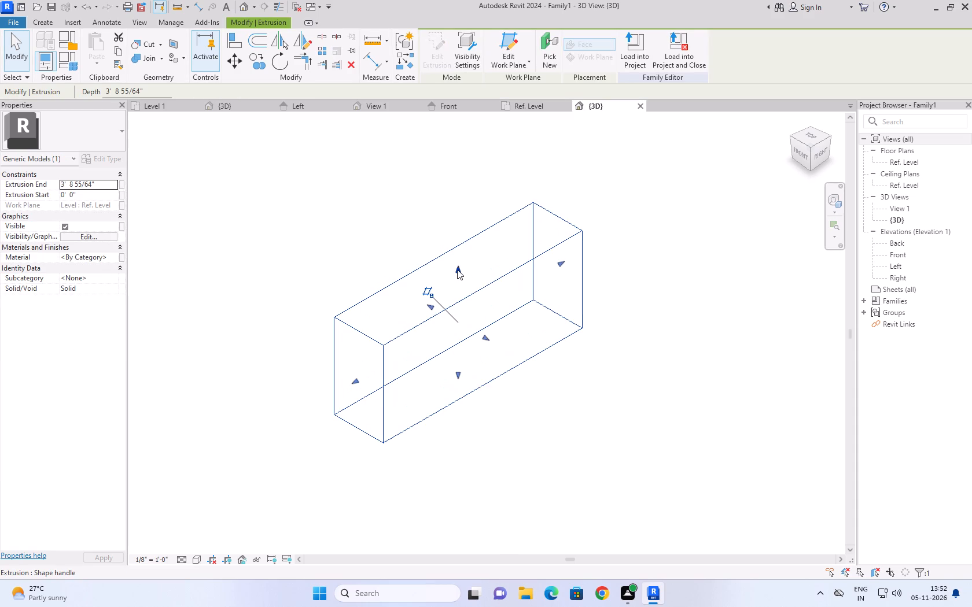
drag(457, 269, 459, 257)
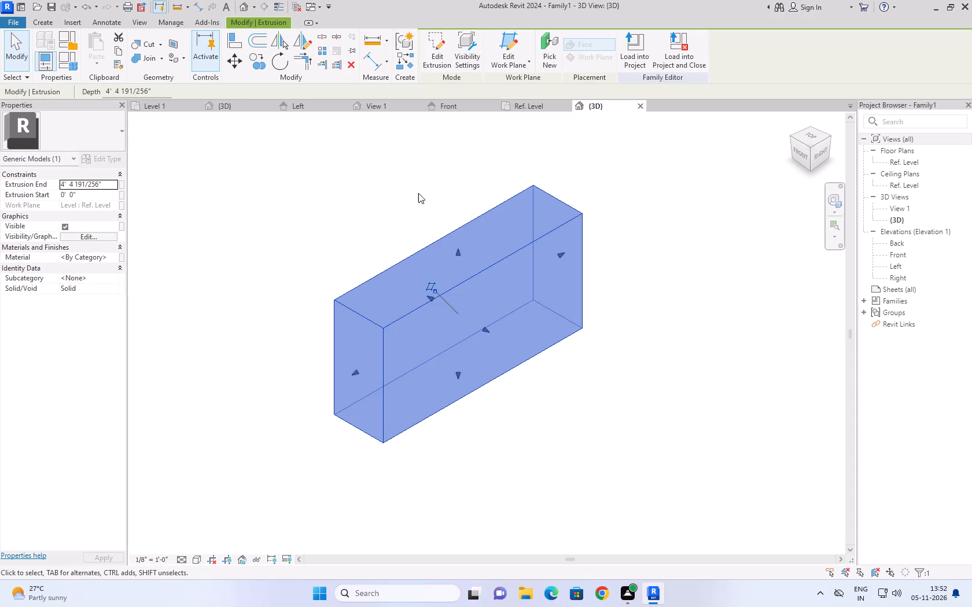
Narrow the block to roughly half its width by pushing its Right face inward.
middle_drag(432, 218, 468, 255)
scroll(468, 255, up, 1)
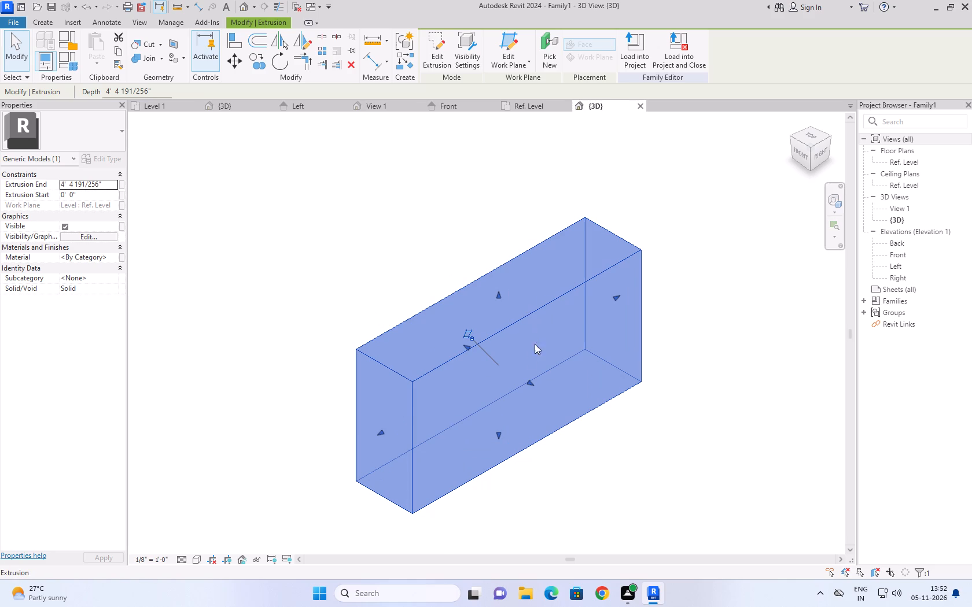
drag(530, 383, 514, 358)
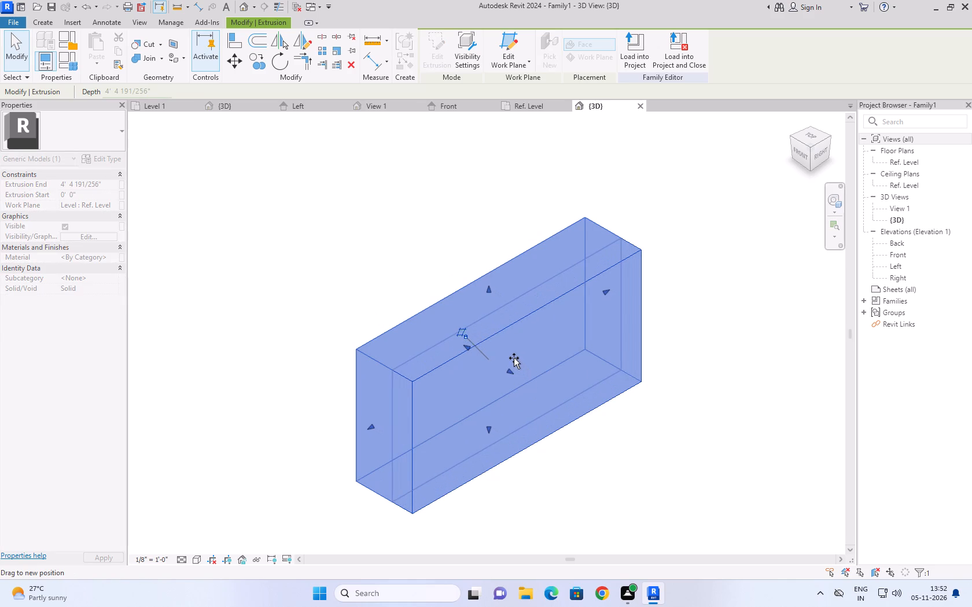
drag(514, 358, 512, 356)
Shorten the block slightly by pushing its front end face inward.
scroll(437, 246, down, 2)
middle_drag(444, 244, 474, 253)
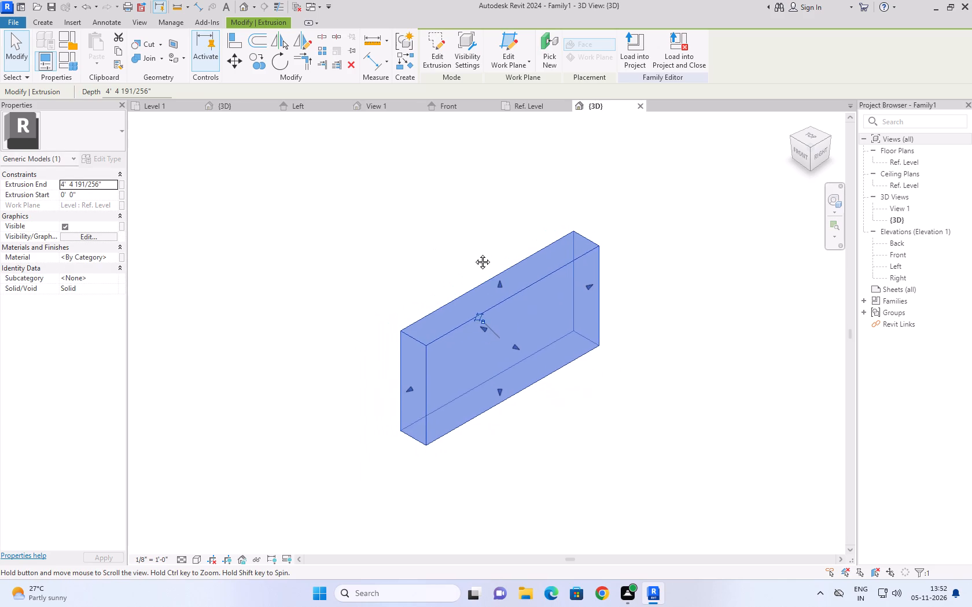
middle_drag(474, 253, 459, 268)
scroll(459, 268, up, 1)
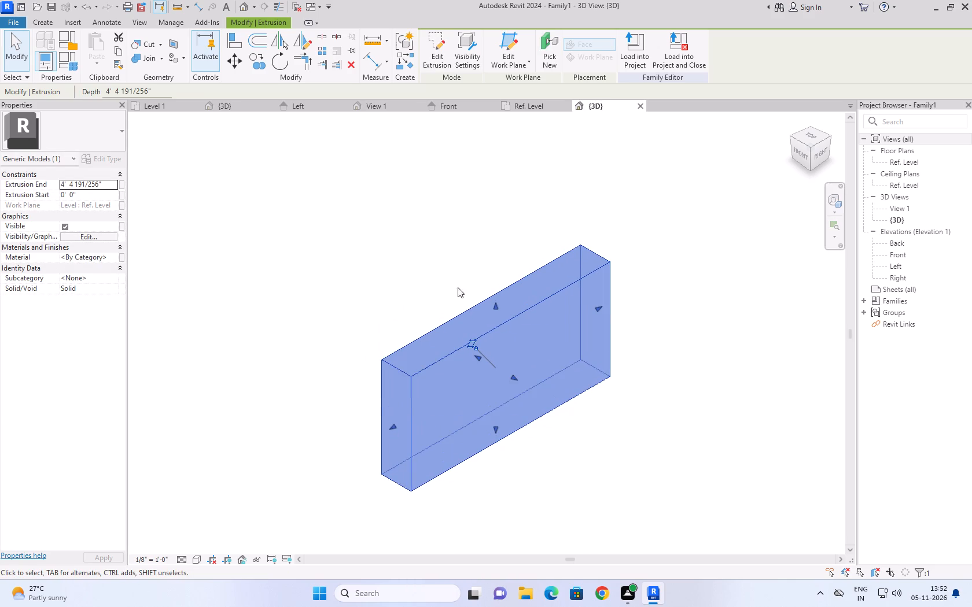
drag(392, 425, 411, 417)
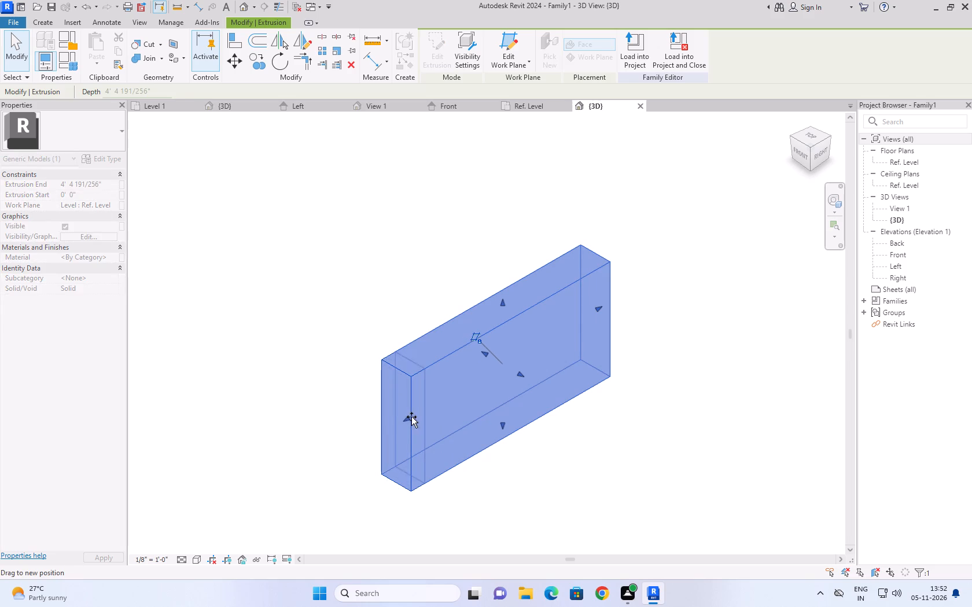
drag(411, 417, 419, 414)
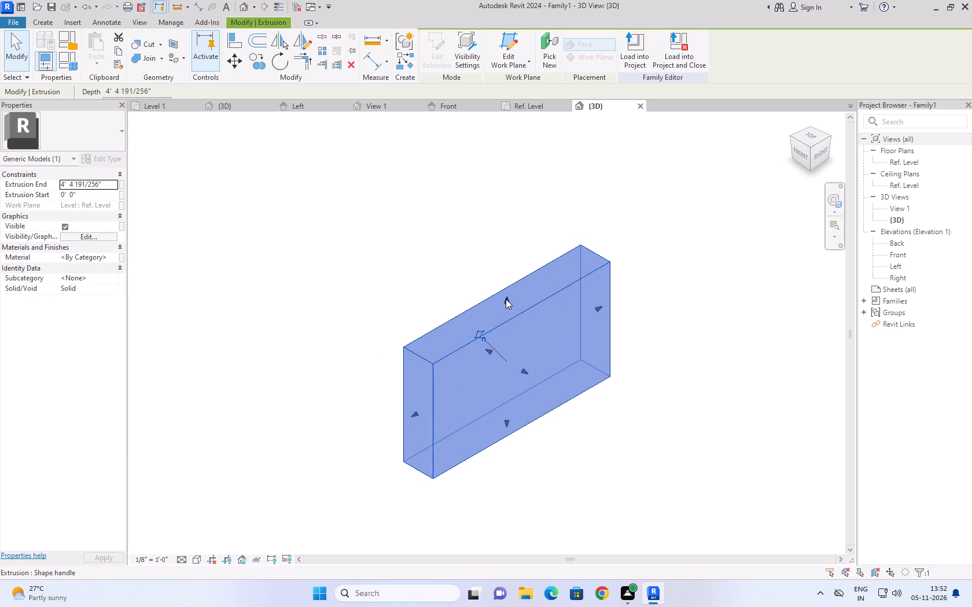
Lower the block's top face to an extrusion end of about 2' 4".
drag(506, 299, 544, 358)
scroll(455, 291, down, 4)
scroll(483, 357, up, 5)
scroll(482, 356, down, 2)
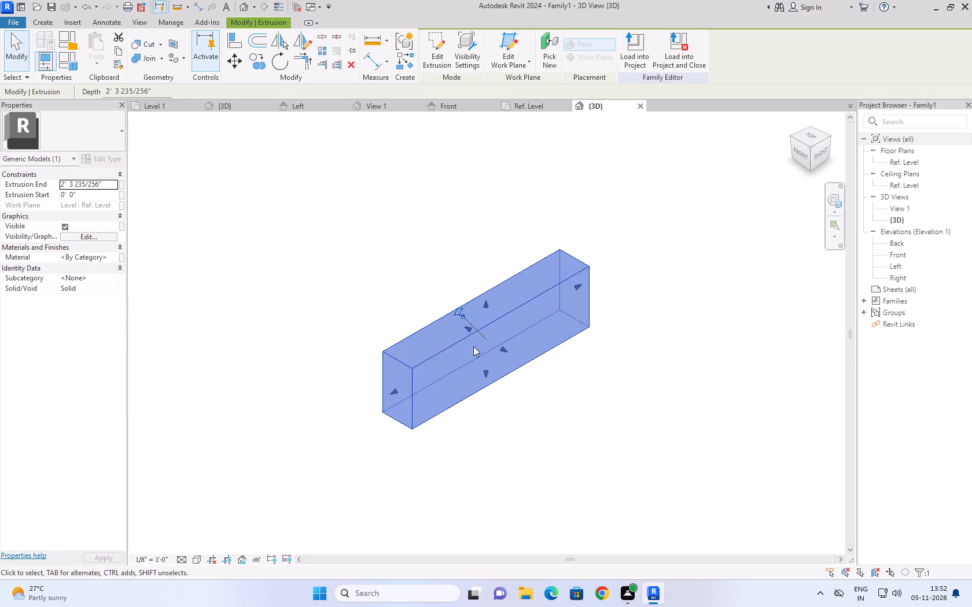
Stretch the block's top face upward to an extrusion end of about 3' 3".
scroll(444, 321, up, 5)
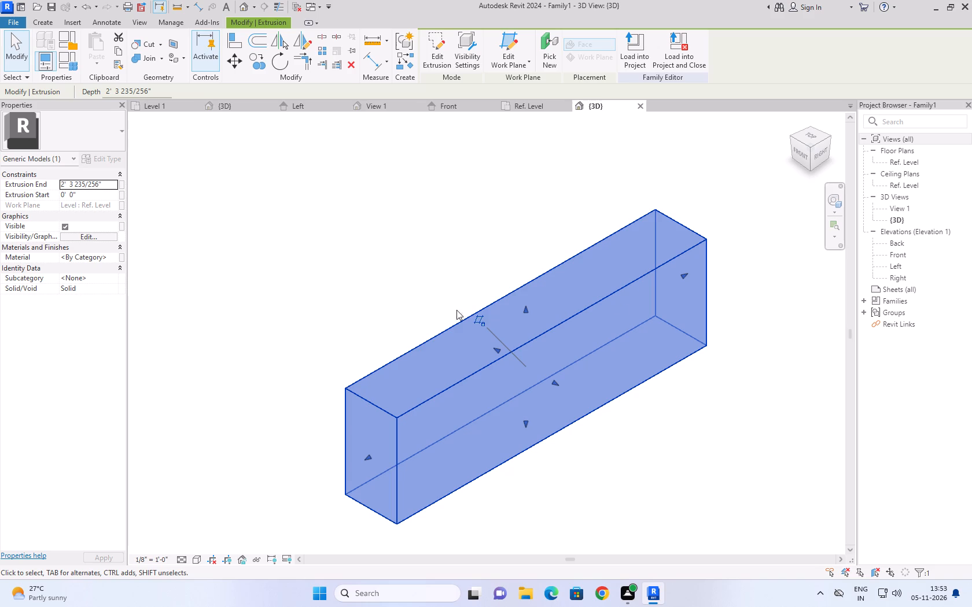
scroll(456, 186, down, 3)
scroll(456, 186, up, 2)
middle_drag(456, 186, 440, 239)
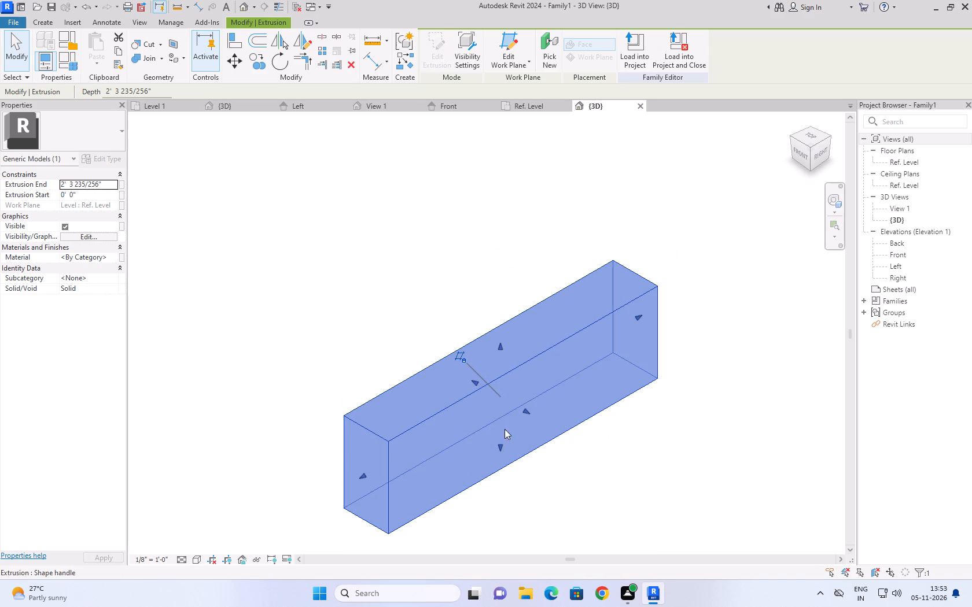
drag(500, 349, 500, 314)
Narrow the block by about a third by pushing its Right face inward.
scroll(463, 228, down, 2)
middle_drag(463, 228, 511, 269)
scroll(486, 245, up, 1)
scroll(408, 503, up, 4)
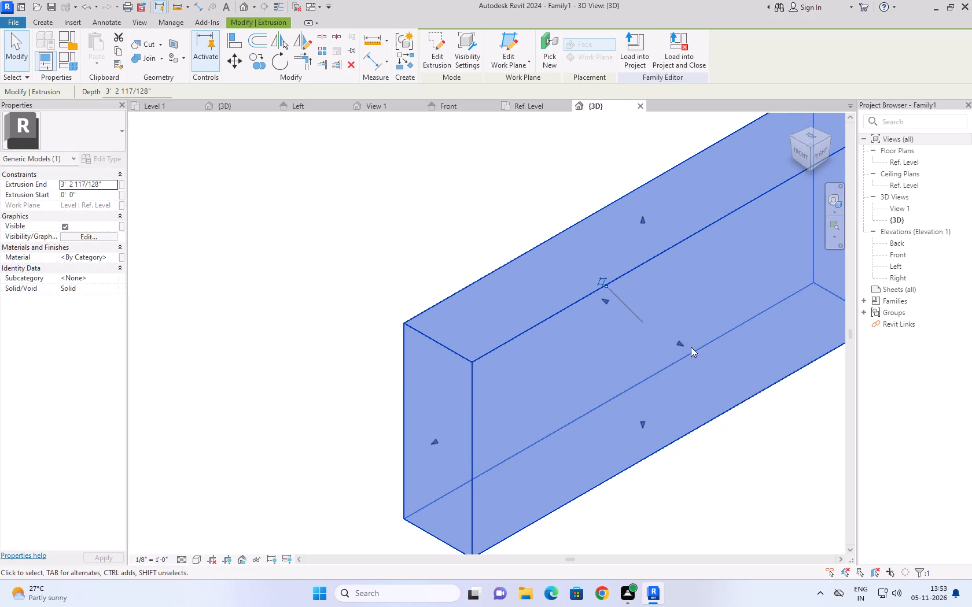
drag(682, 345, 657, 321)
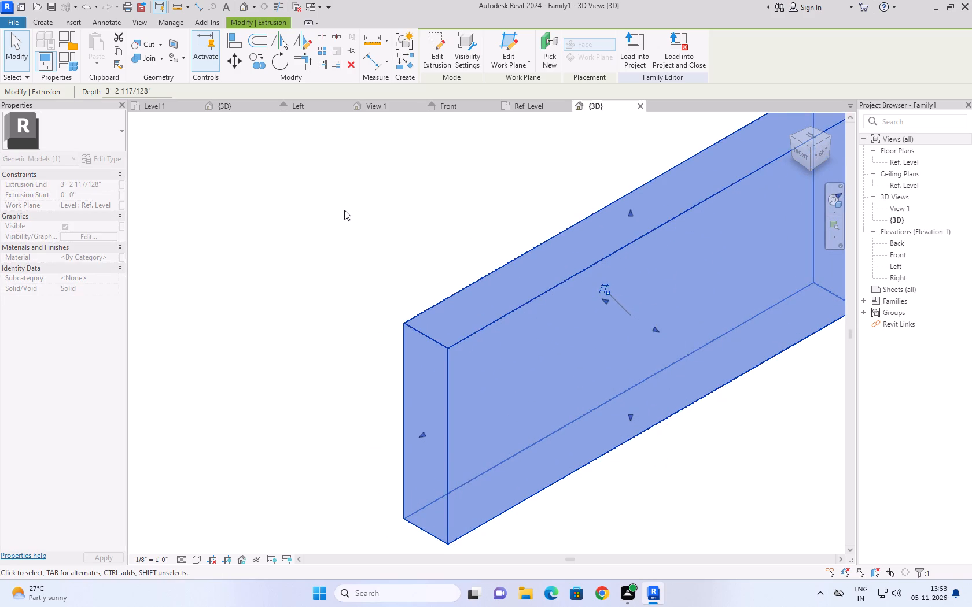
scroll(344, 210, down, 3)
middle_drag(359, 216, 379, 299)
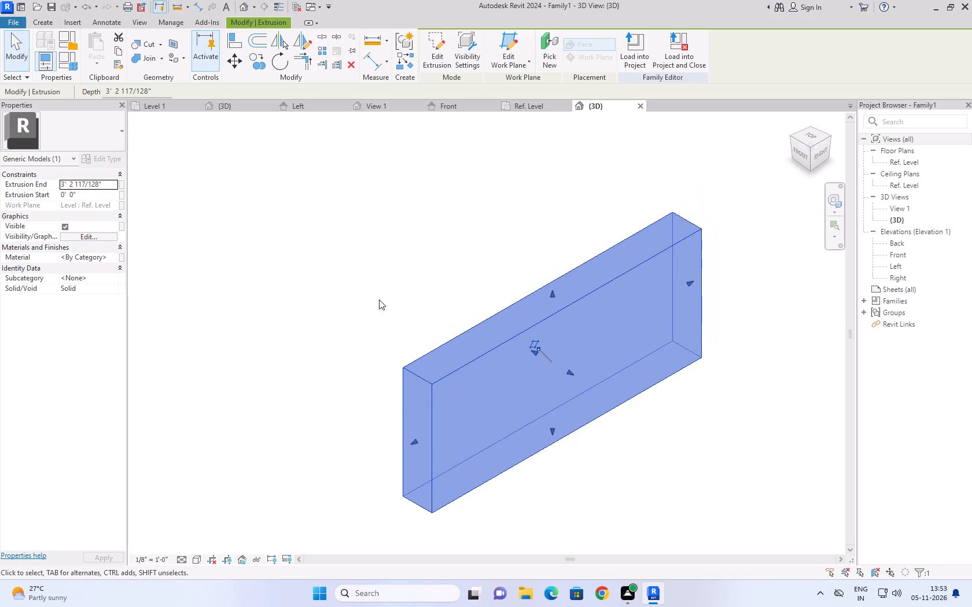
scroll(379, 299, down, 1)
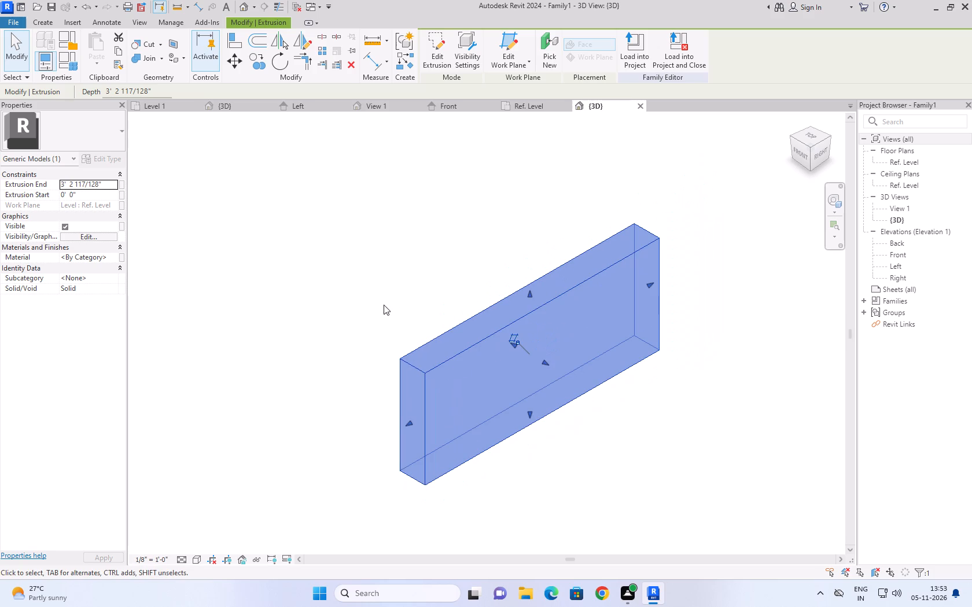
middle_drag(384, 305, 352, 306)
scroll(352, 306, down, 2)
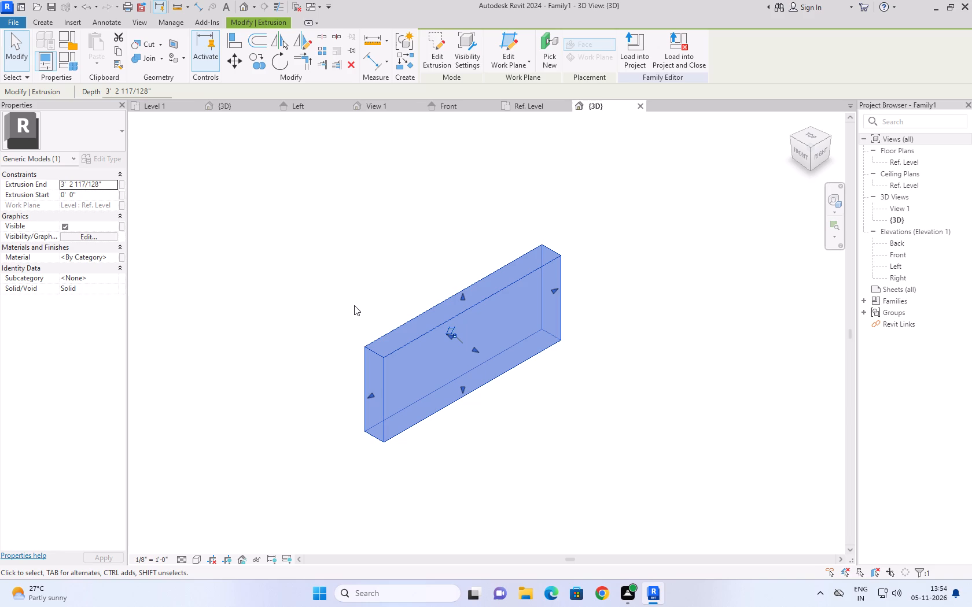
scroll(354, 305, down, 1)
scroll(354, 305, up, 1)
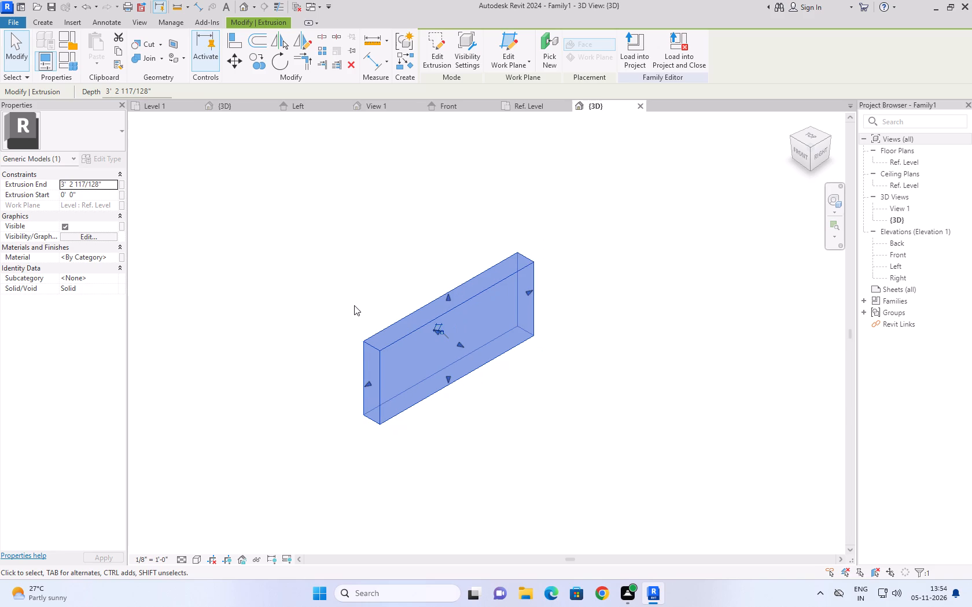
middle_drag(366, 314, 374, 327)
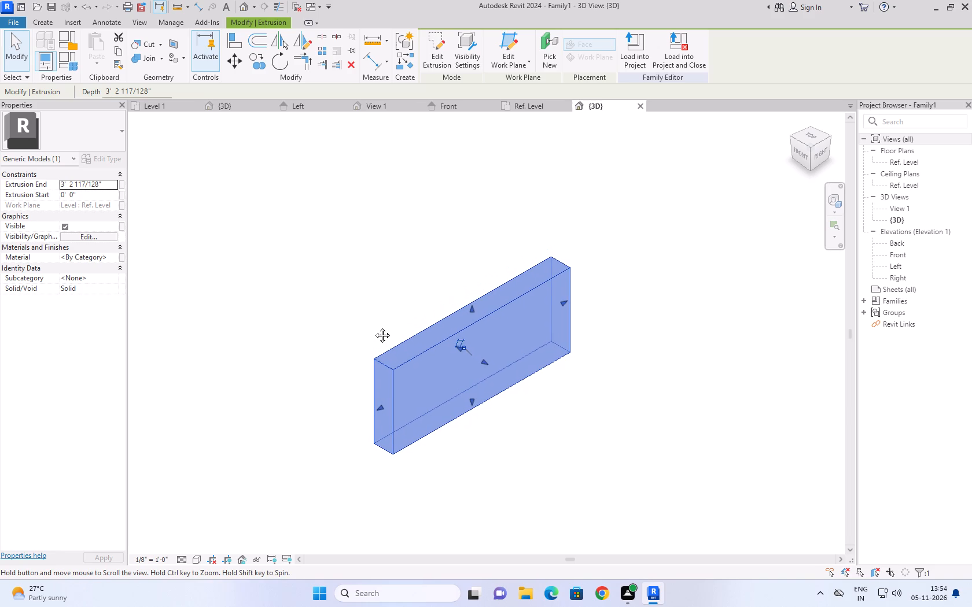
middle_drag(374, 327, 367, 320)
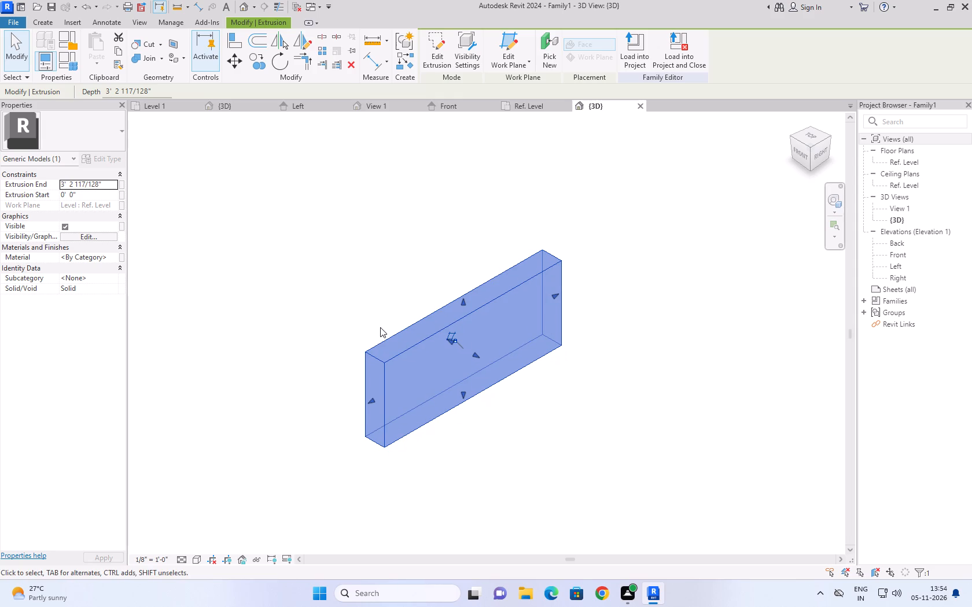
Lower the block's top face to an extrusion end of about 2' 10" and thin the block by pushing its Right face inward.
scroll(444, 341, up, 3)
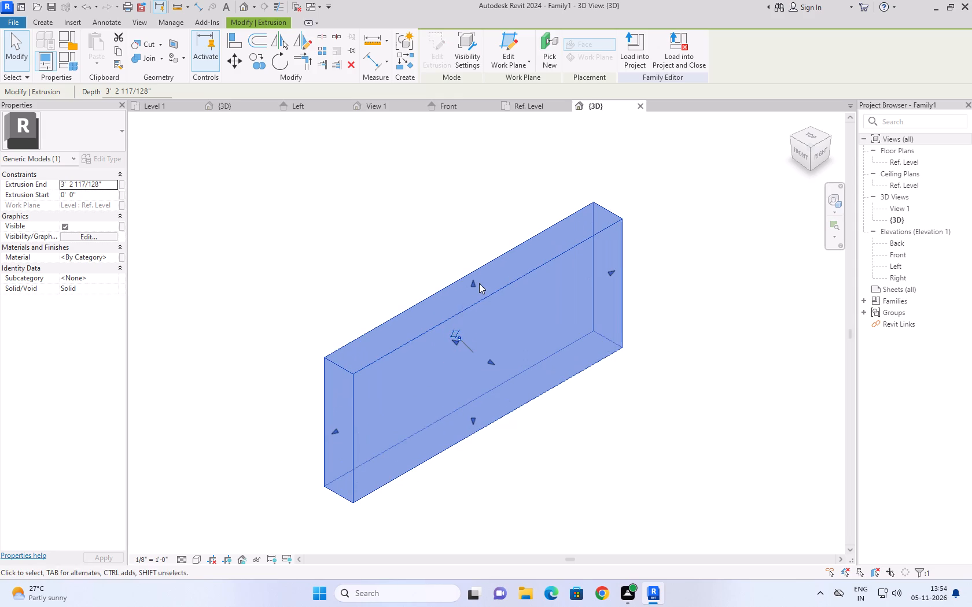
drag(473, 283, 475, 304)
scroll(461, 261, down, 1)
scroll(461, 261, up, 1)
middle_drag(461, 261, 465, 277)
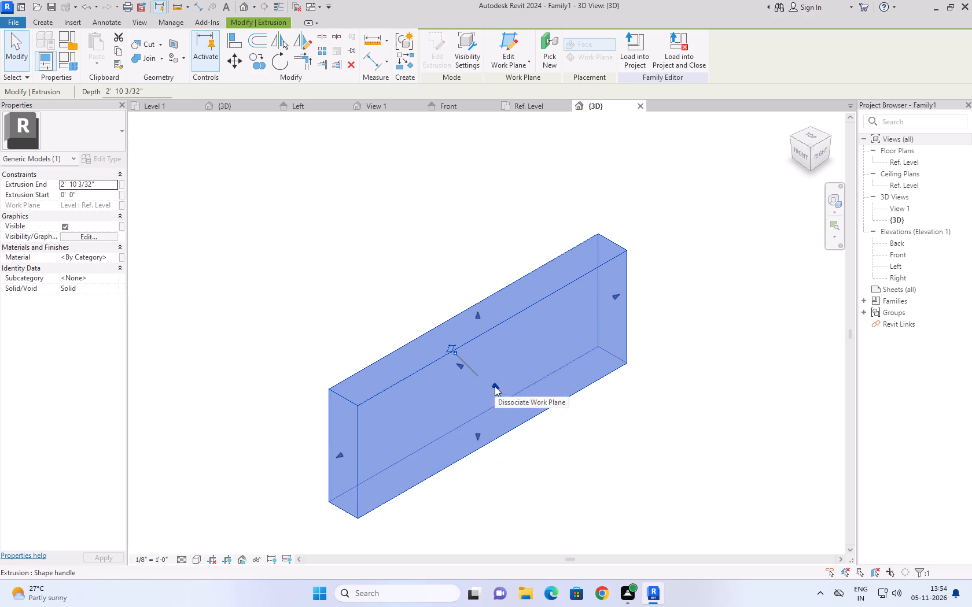
drag(495, 386, 483, 380)
Raise the block's top face to an extrusion end of about 3' 6 7/16" and widen the block slightly by stretching its Right face outward.
scroll(396, 243, down, 1)
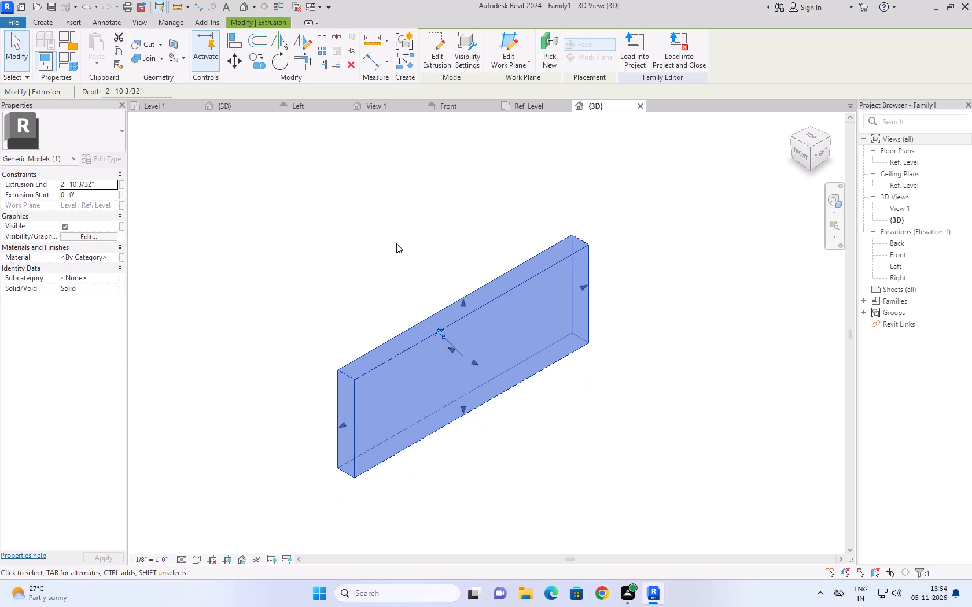
scroll(396, 243, up, 1)
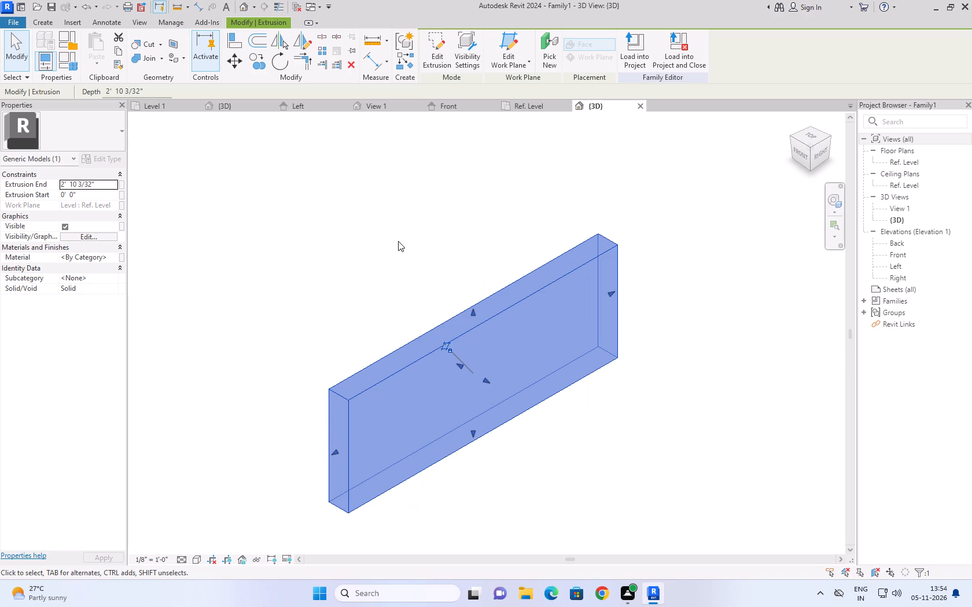
scroll(398, 241, up, 1)
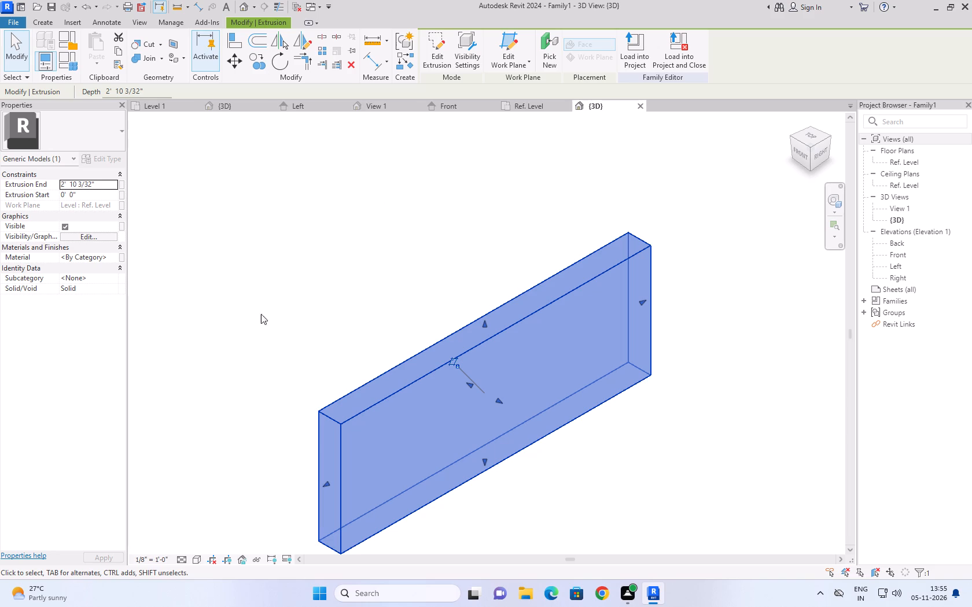
scroll(463, 267, down, 2)
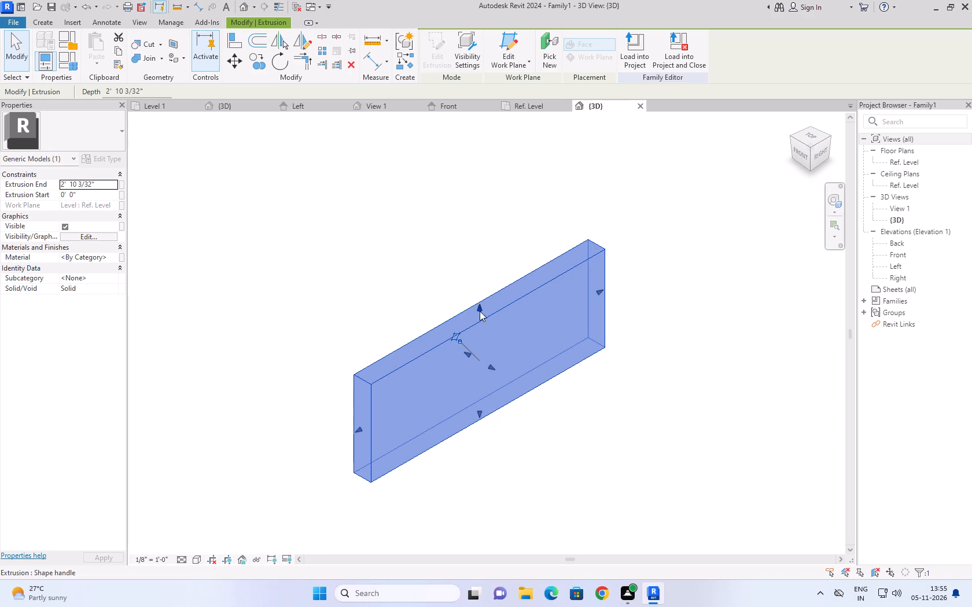
drag(478, 306, 487, 288)
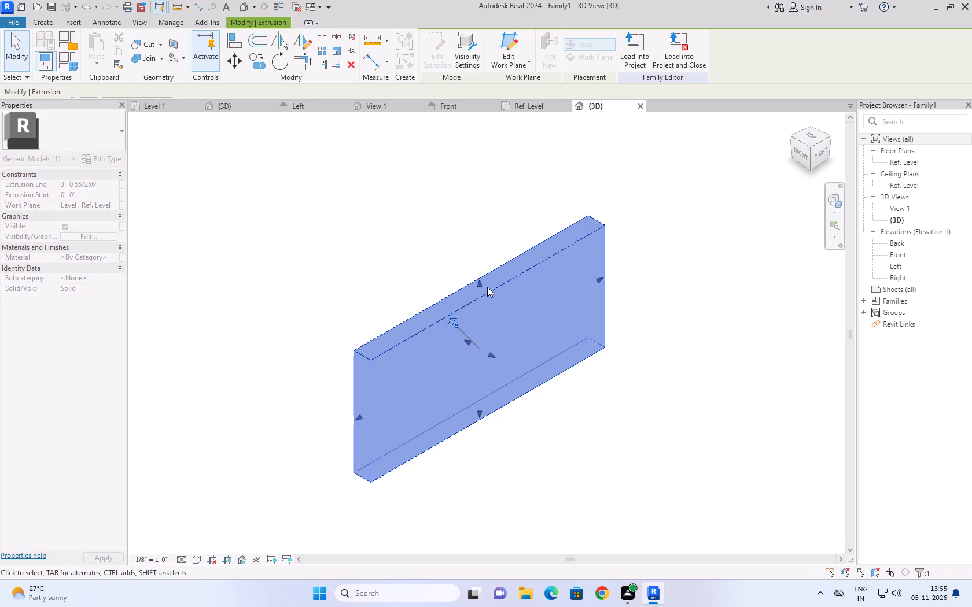
drag(491, 354, 495, 354)
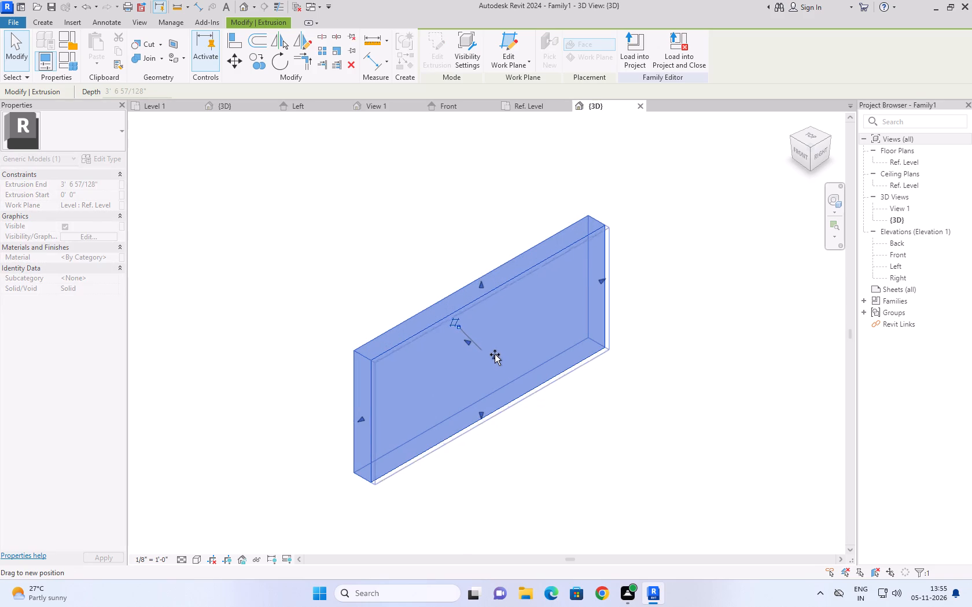
drag(495, 354, 498, 356)
scroll(339, 268, up, 1)
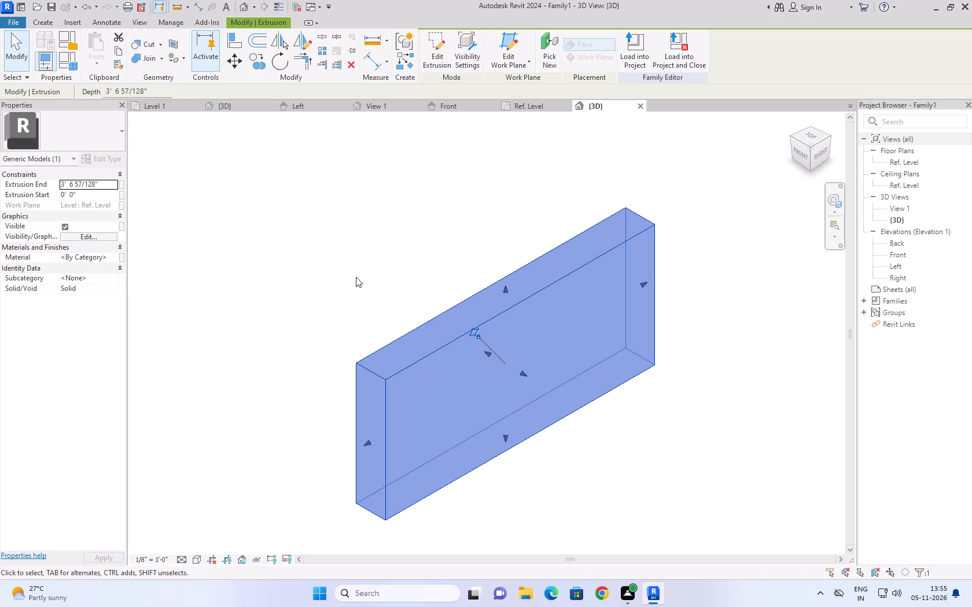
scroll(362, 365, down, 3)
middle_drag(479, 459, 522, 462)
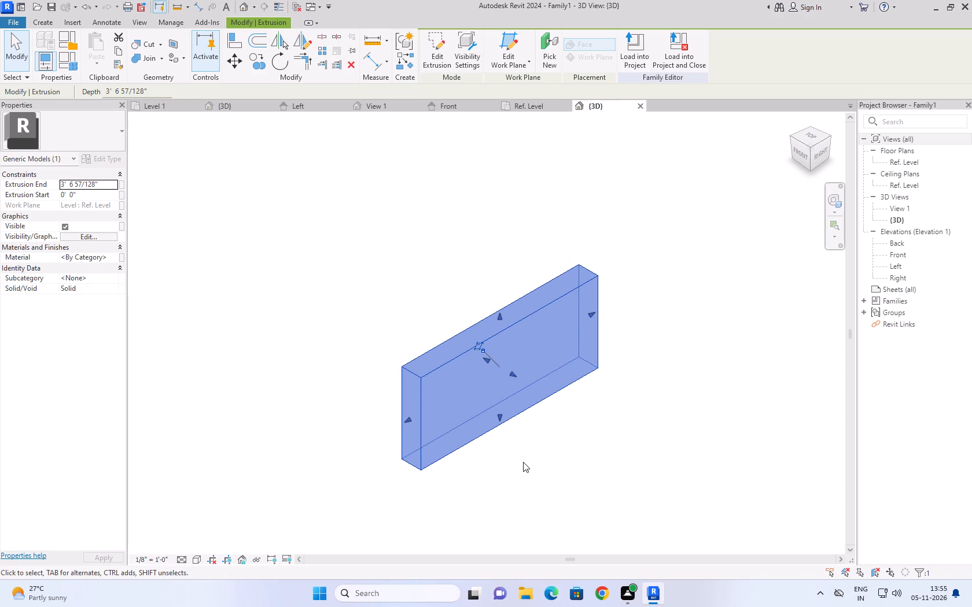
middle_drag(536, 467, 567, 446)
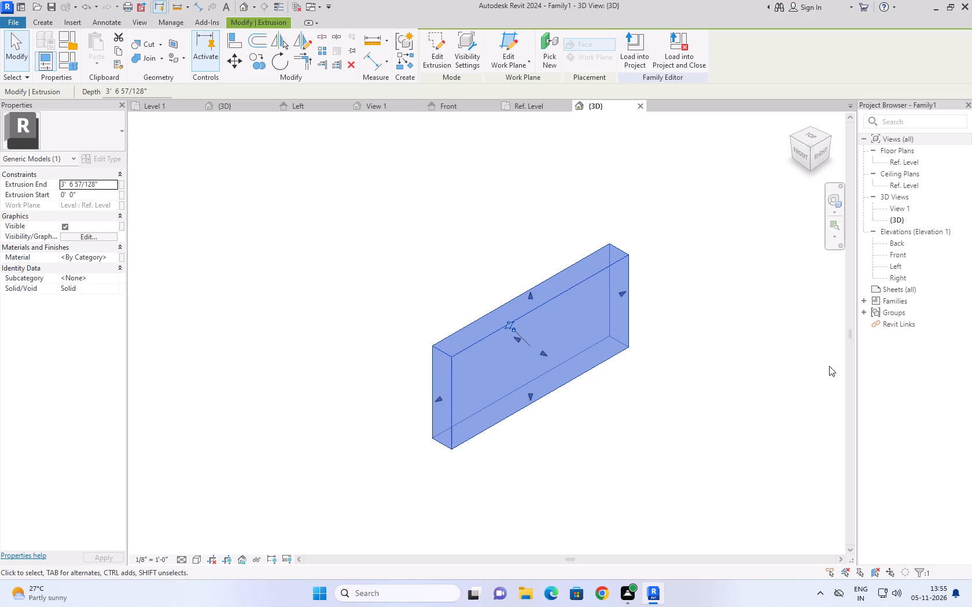
Raise the block's top face to an extrusion end of about 5' 8 1/2" and roughly double its thickness by stretching the Right face outward.
scroll(375, 223, down, 2)
scroll(417, 250, up, 2)
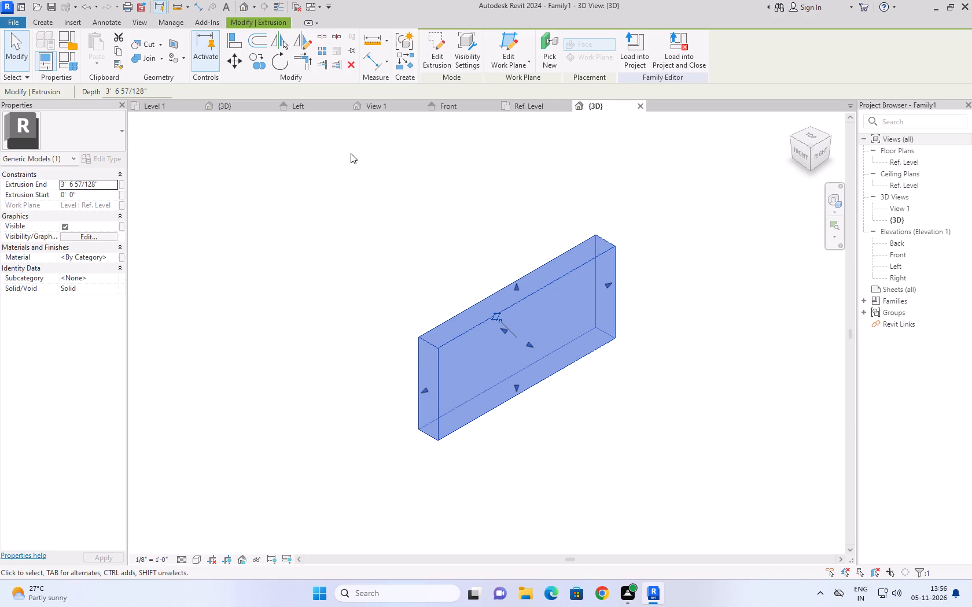
middle_drag(521, 207, 557, 239)
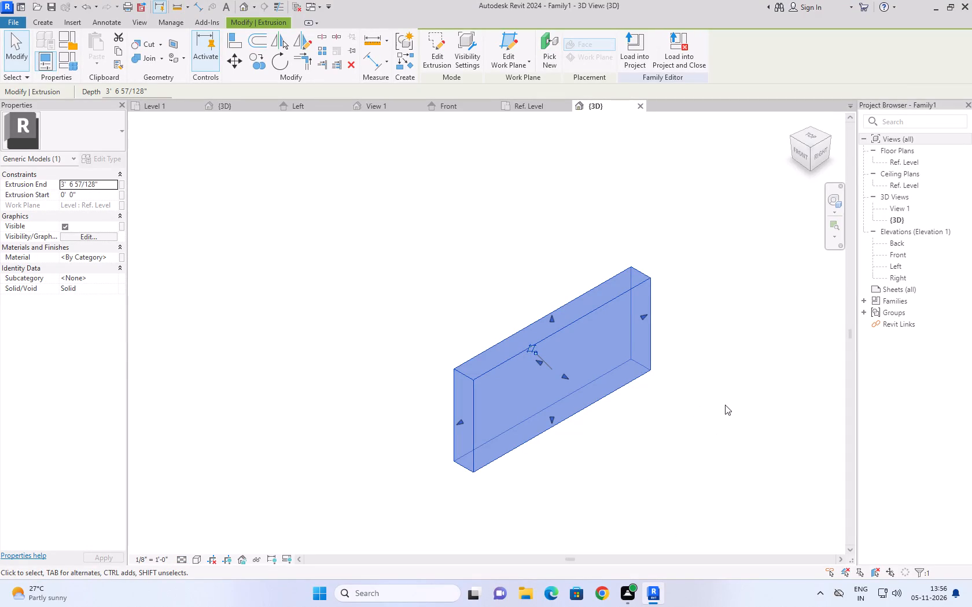
scroll(537, 368, up, 2)
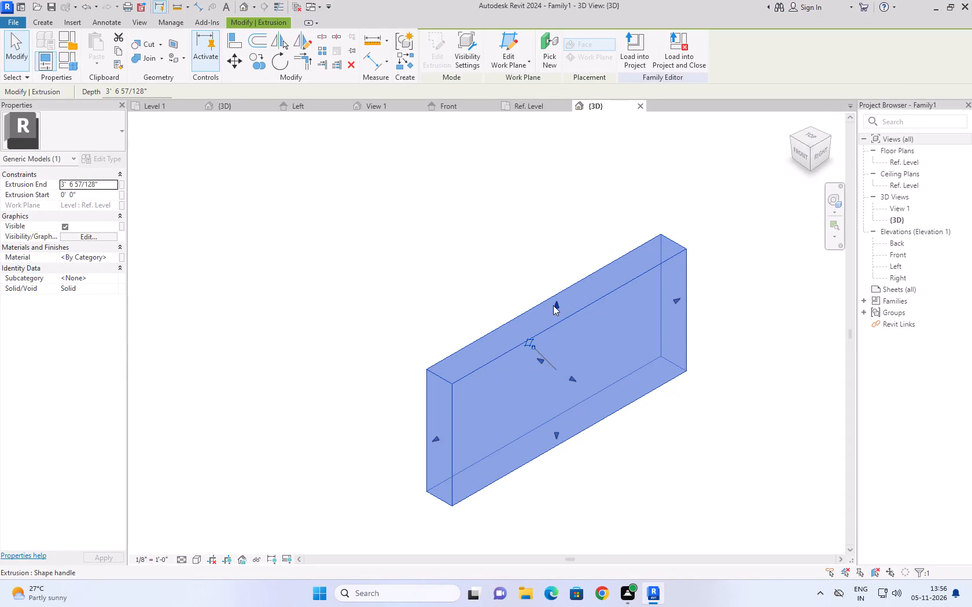
drag(557, 302, 568, 234)
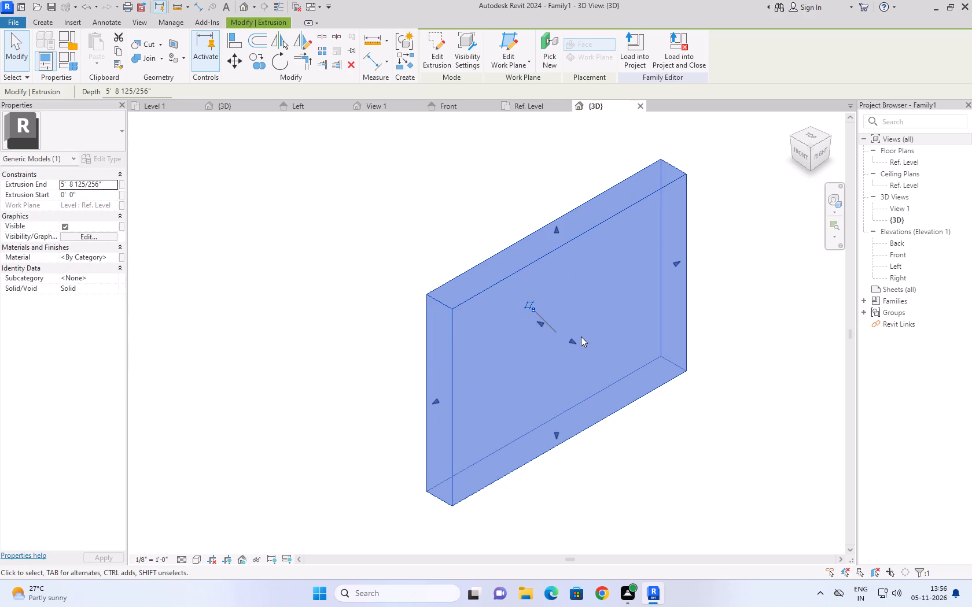
drag(573, 341, 588, 359)
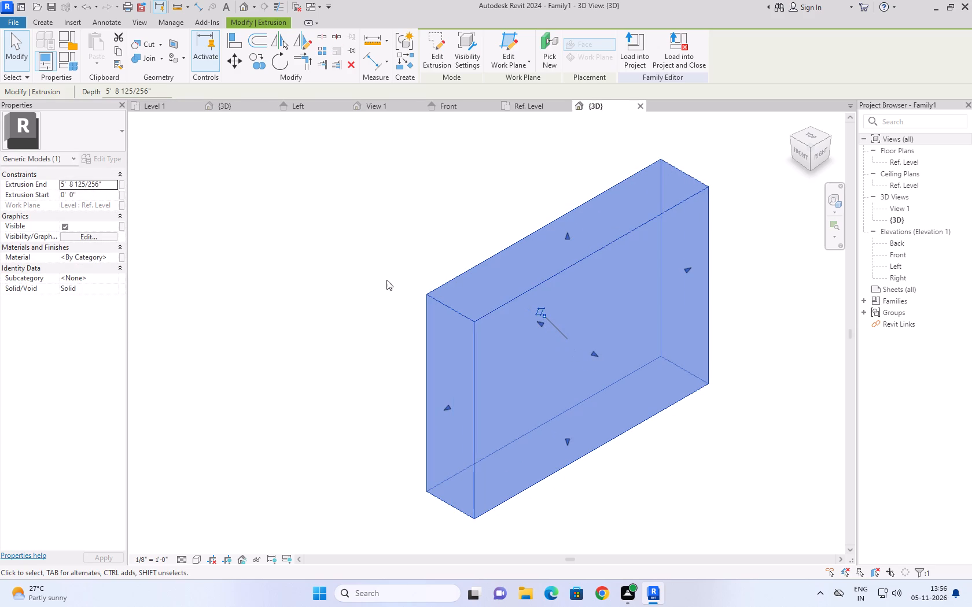
Raise the block's top face to an extrusion end of about 12' and stretch its Right face outward to a thickness of about 2' 7".
scroll(344, 248, down, 2)
middle_drag(479, 250, 531, 348)
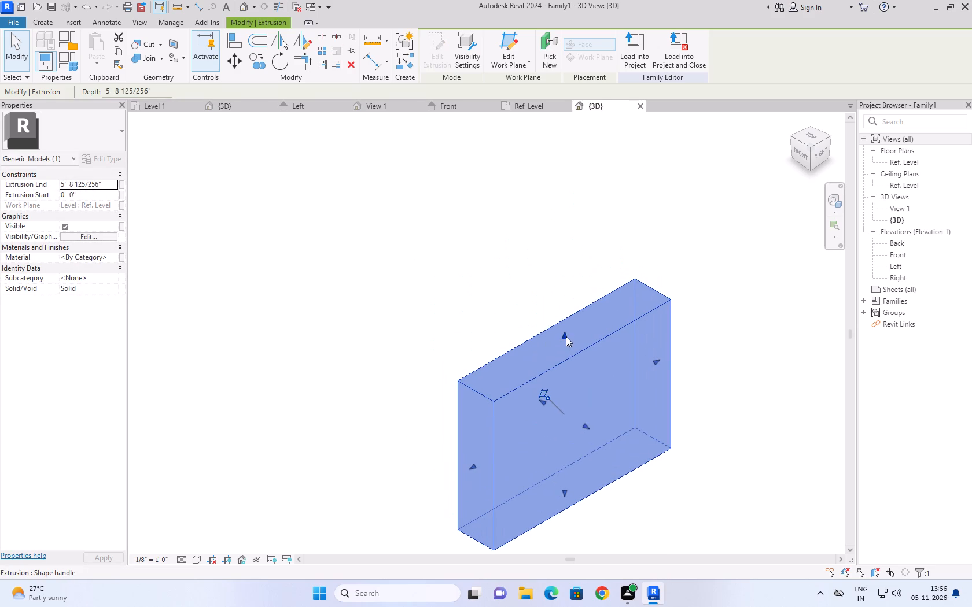
drag(566, 336, 569, 261)
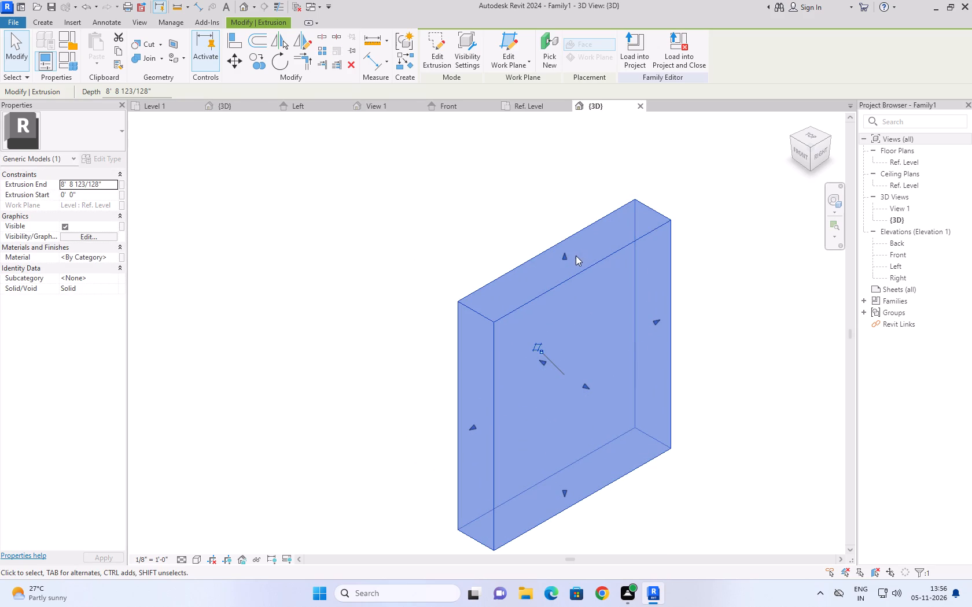
drag(564, 256, 569, 176)
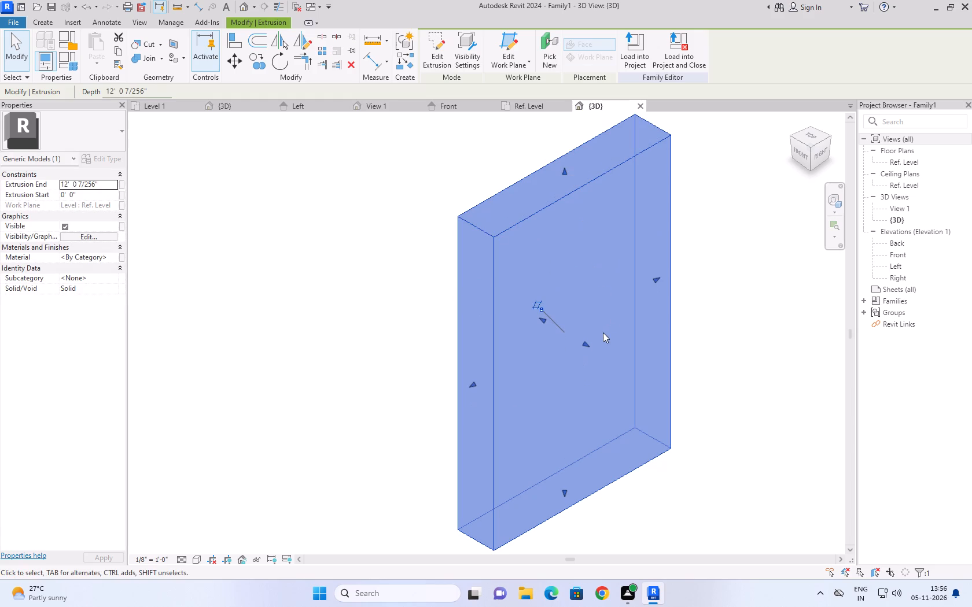
drag(587, 345, 602, 362)
Lengthen the block by stretching its Front face outward to about 31' 2" from the perpendicular reference plane.
scroll(511, 236, down, 3)
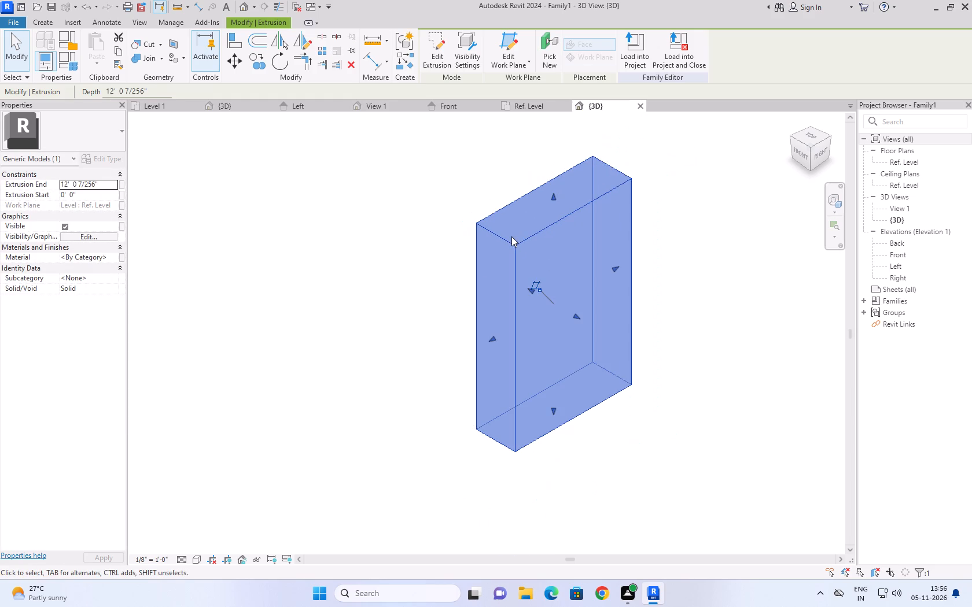
scroll(587, 239, up, 1)
middle_drag(587, 239, 586, 265)
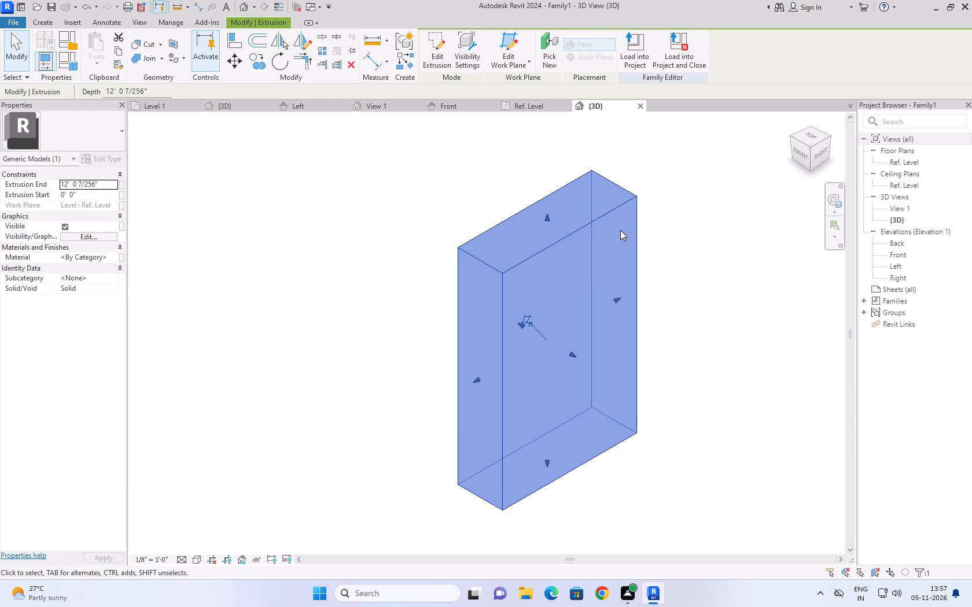
scroll(710, 369, down, 1)
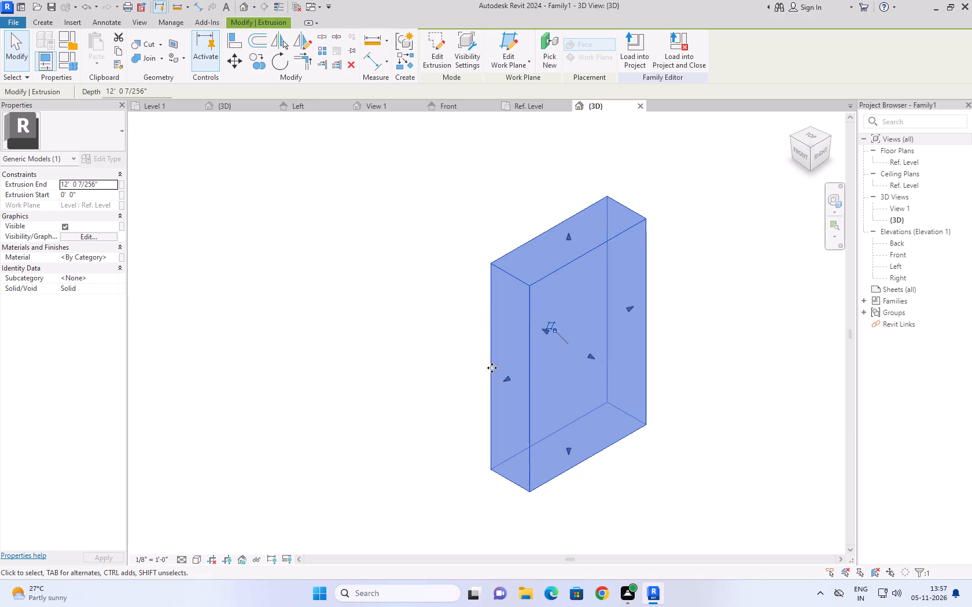
drag(507, 380, 452, 423)
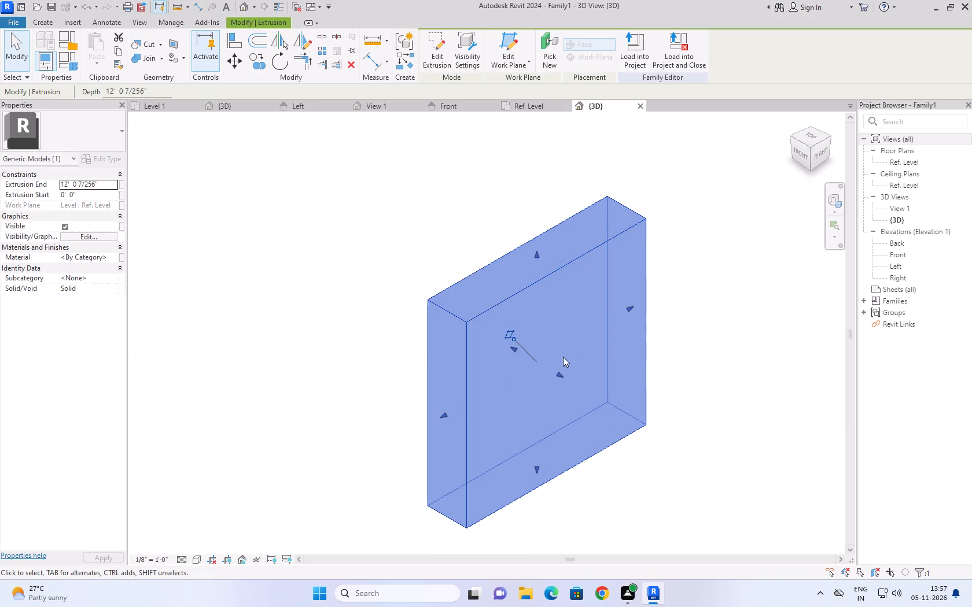
scroll(671, 316, down, 2)
middle_drag(590, 370, 621, 327)
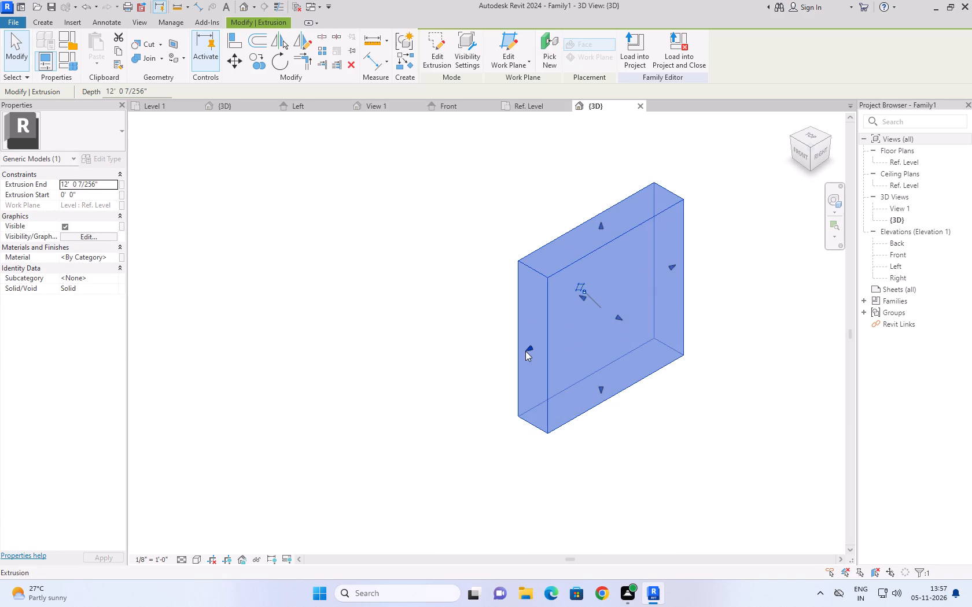
drag(526, 351, 436, 418)
scroll(694, 320, down, 2)
middle_drag(694, 319, 713, 260)
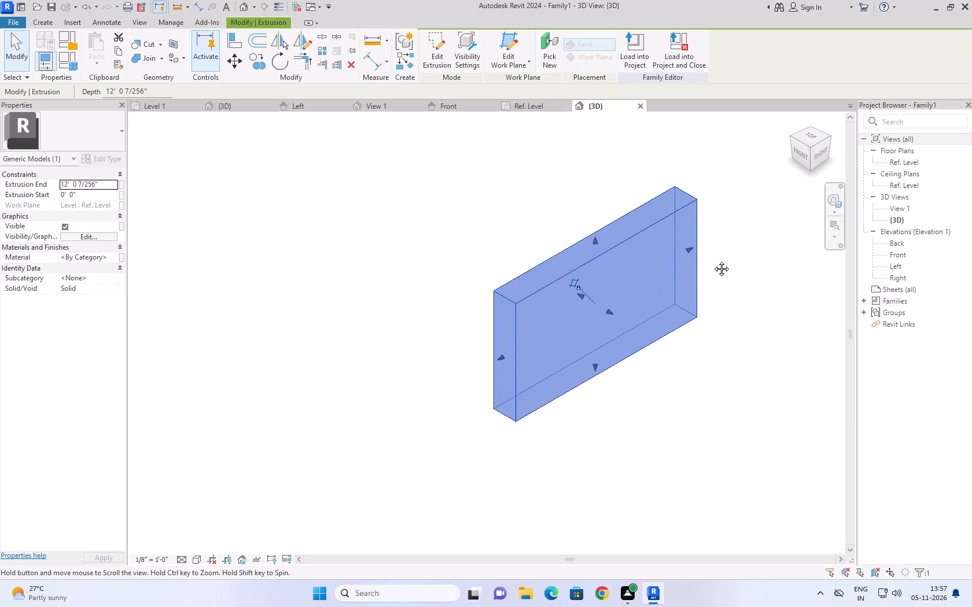
middle_drag(713, 260, 712, 233)
drag(510, 299, 403, 394)
Examine the block's footprint in the Ref. Level floor plan and its overall form in the 3D view.
scroll(421, 433, down, 4)
middle_drag(425, 437, 420, 417)
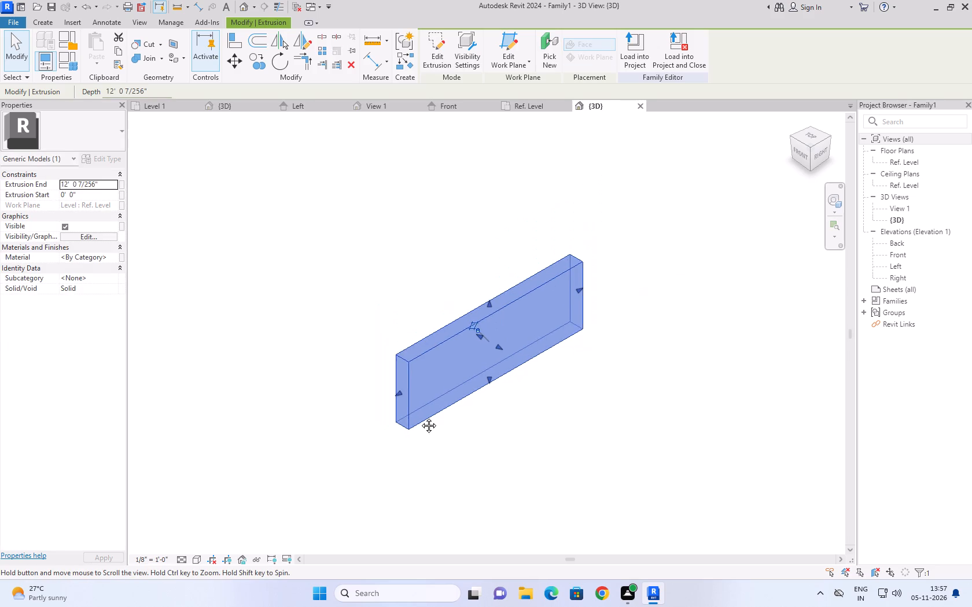
middle_drag(420, 417, 414, 427)
scroll(410, 383, up, 2)
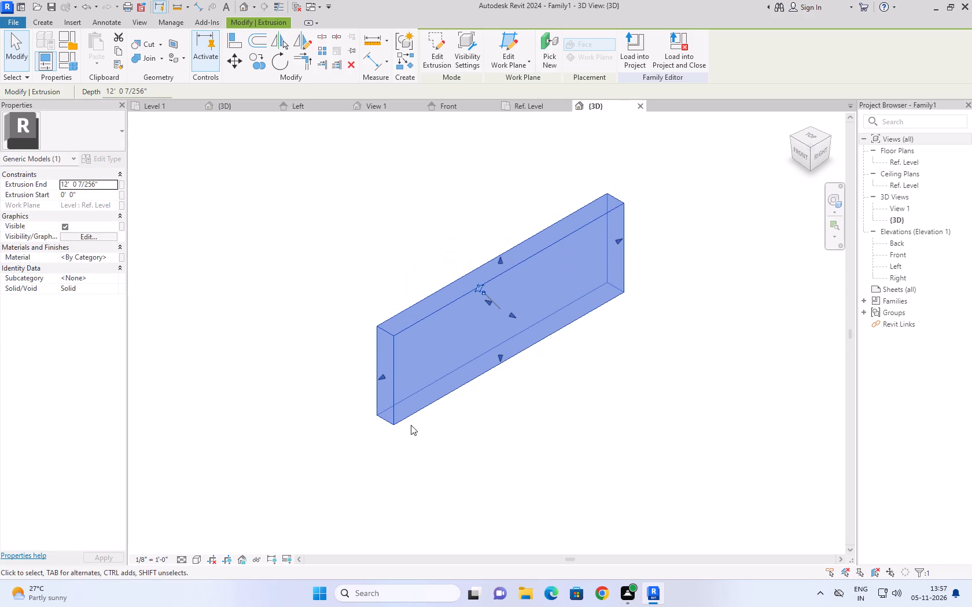
click(535, 108)
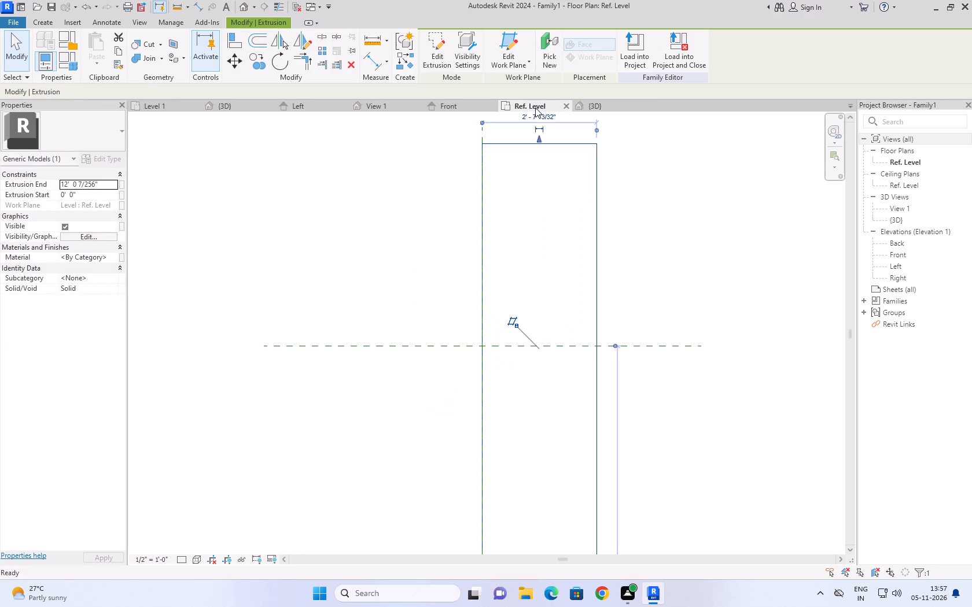
scroll(654, 262, down, 15)
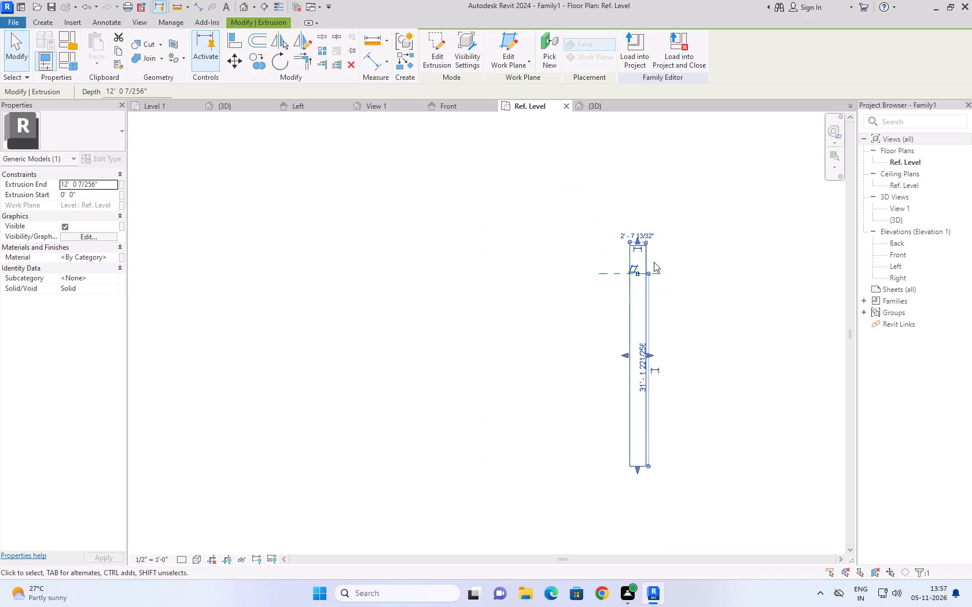
click(598, 103)
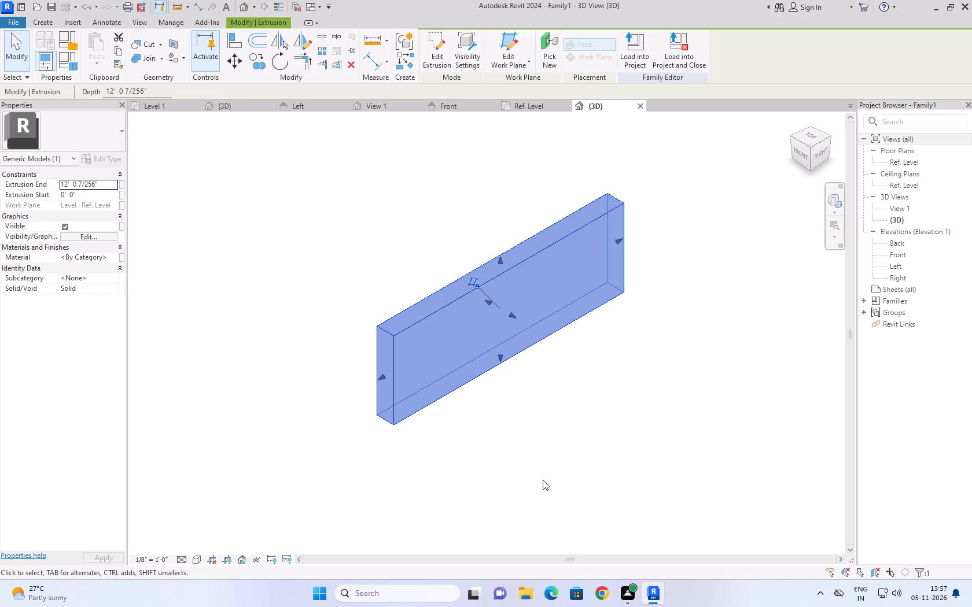
middle_drag(667, 321, 681, 424)
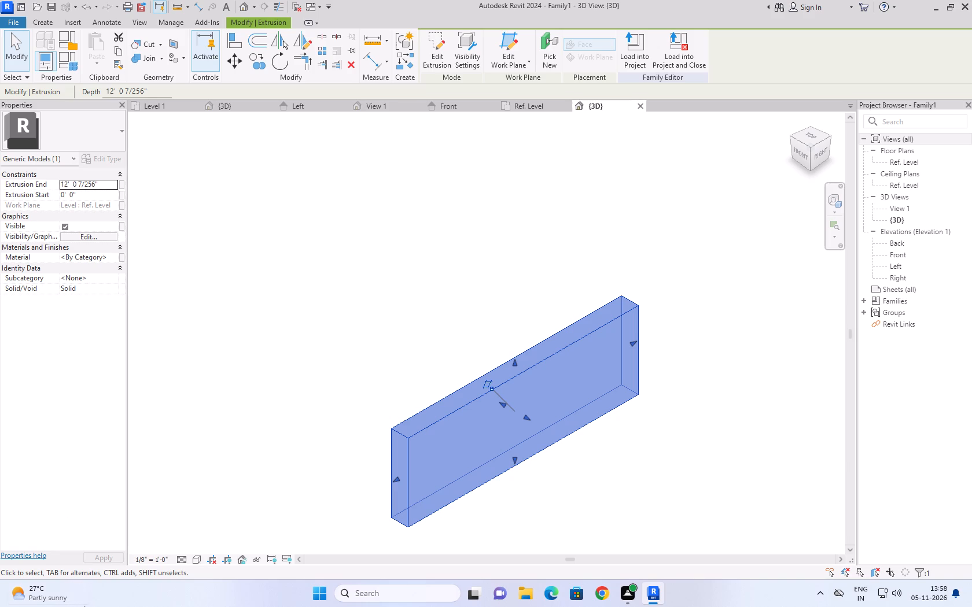
scroll(525, 473, down, 1)
middle_drag(525, 473, 567, 414)
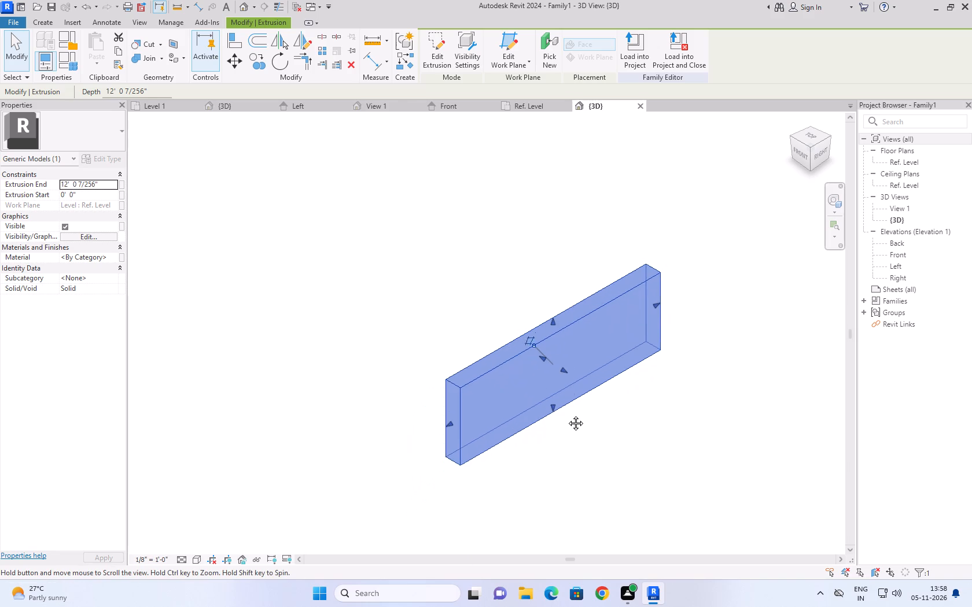
middle_drag(567, 414, 565, 451)
scroll(564, 455, up, 1)
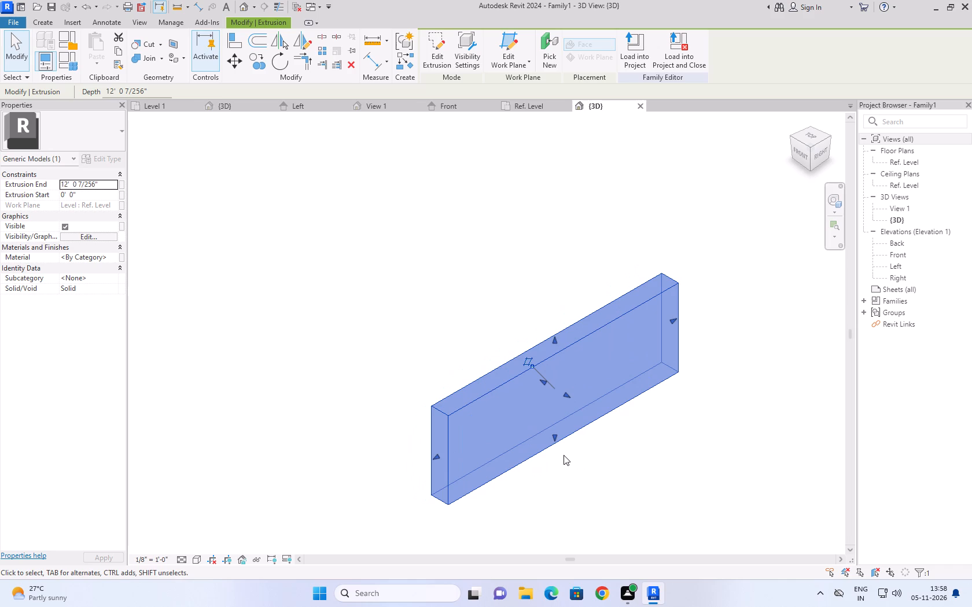
scroll(564, 455, up, 1)
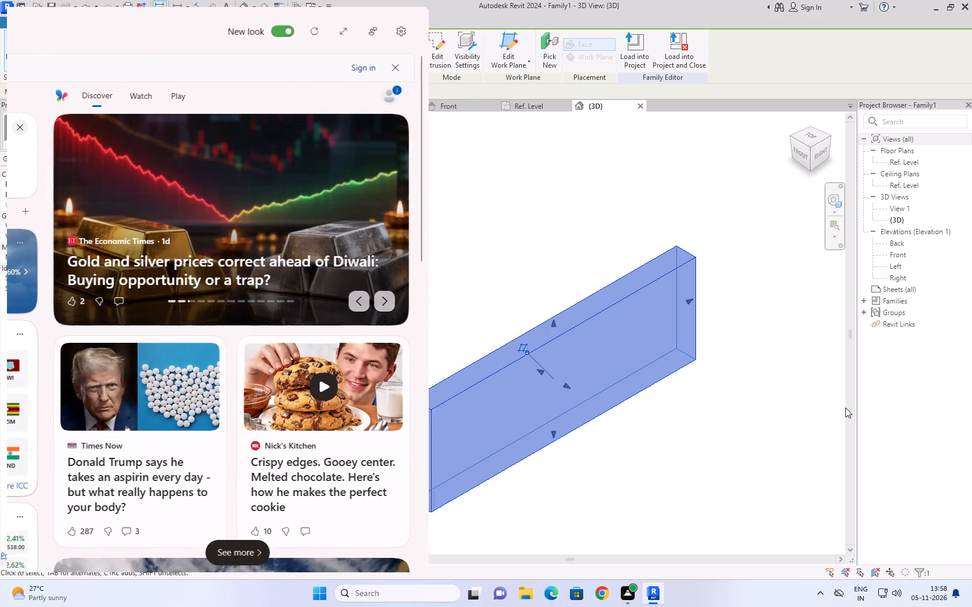
middle_drag(652, 438, 614, 368)
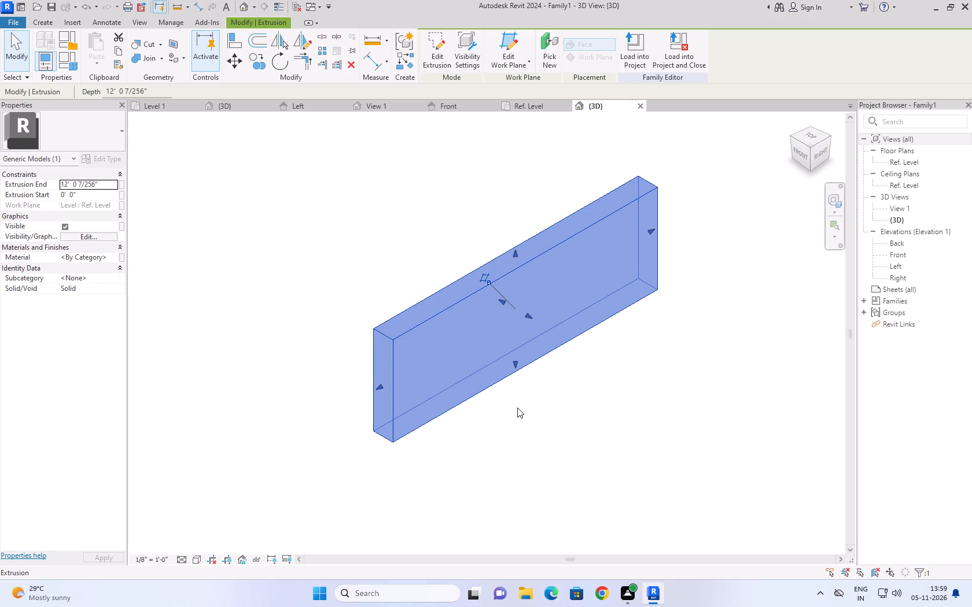
Raise the block's top face to an extrusion end of about 34' 5" and lengthen the block by stretching its Front face outward.
scroll(551, 378, down, 3)
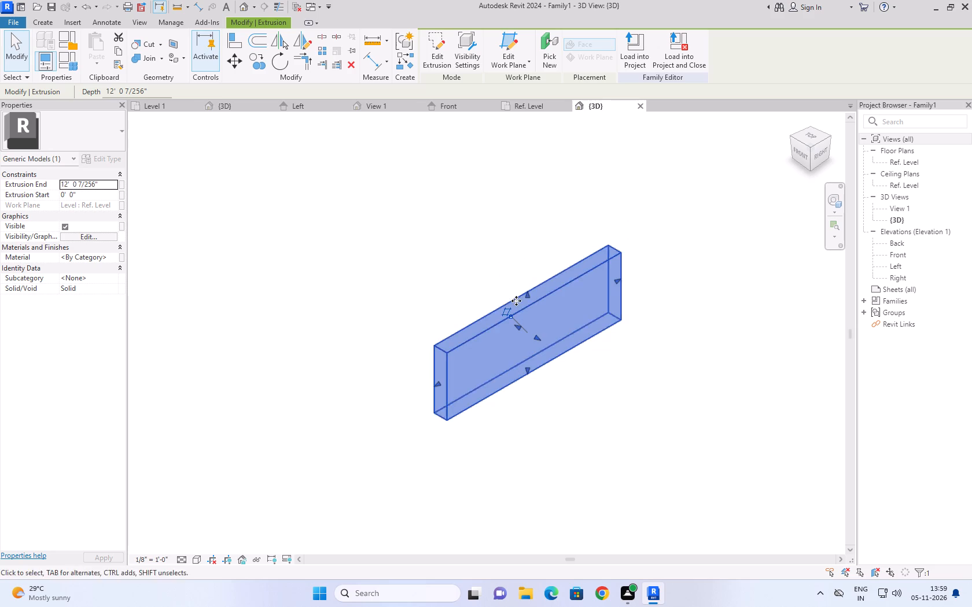
drag(526, 296, 512, 173)
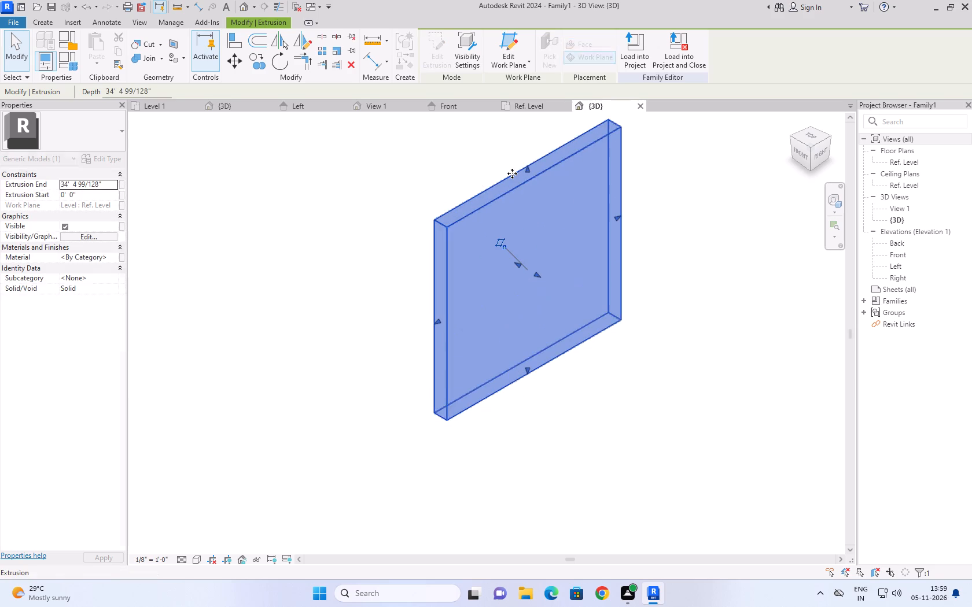
middle_drag(565, 351, 649, 328)
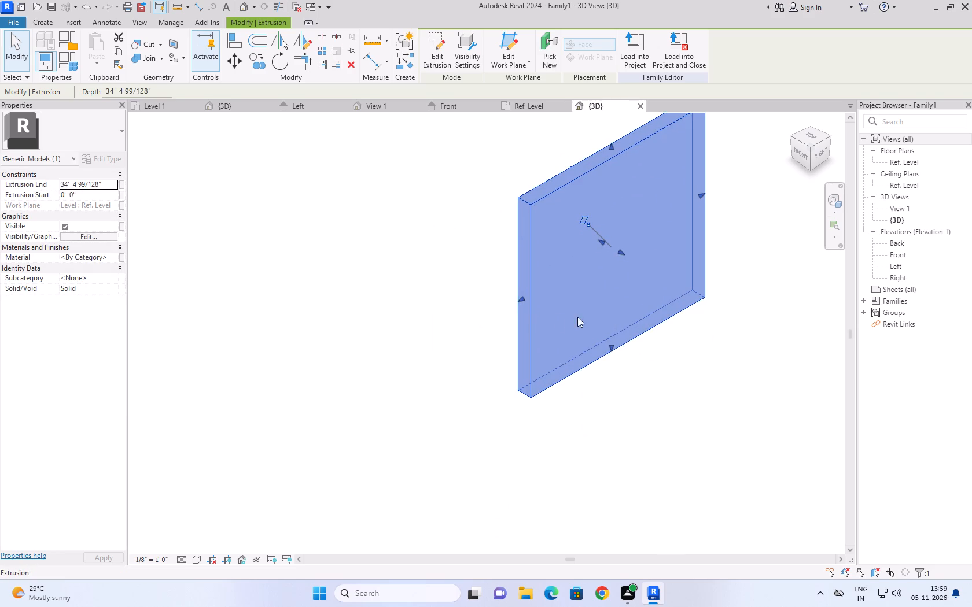
drag(523, 299, 488, 317)
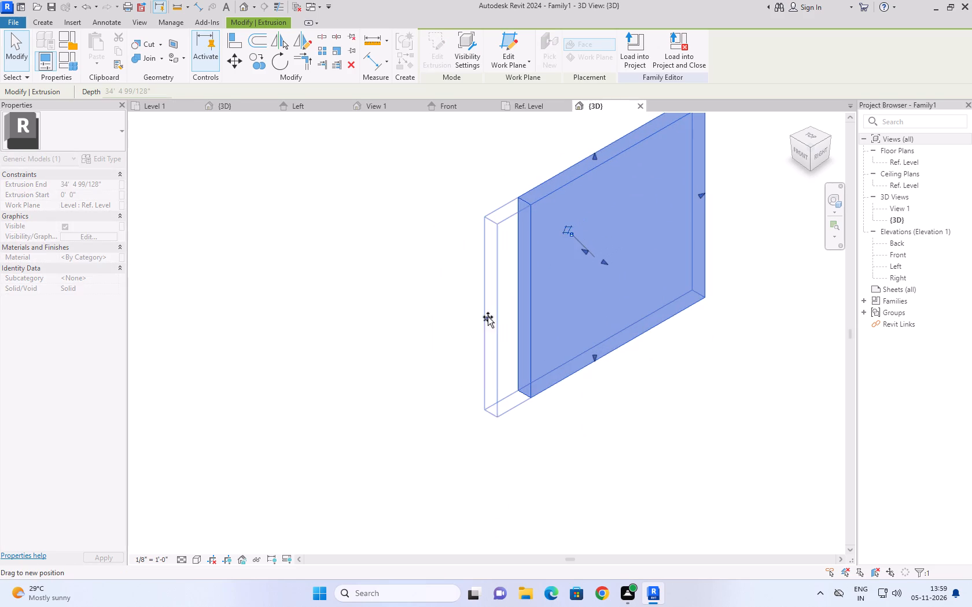
drag(488, 317, 360, 407)
scroll(615, 319, down, 2)
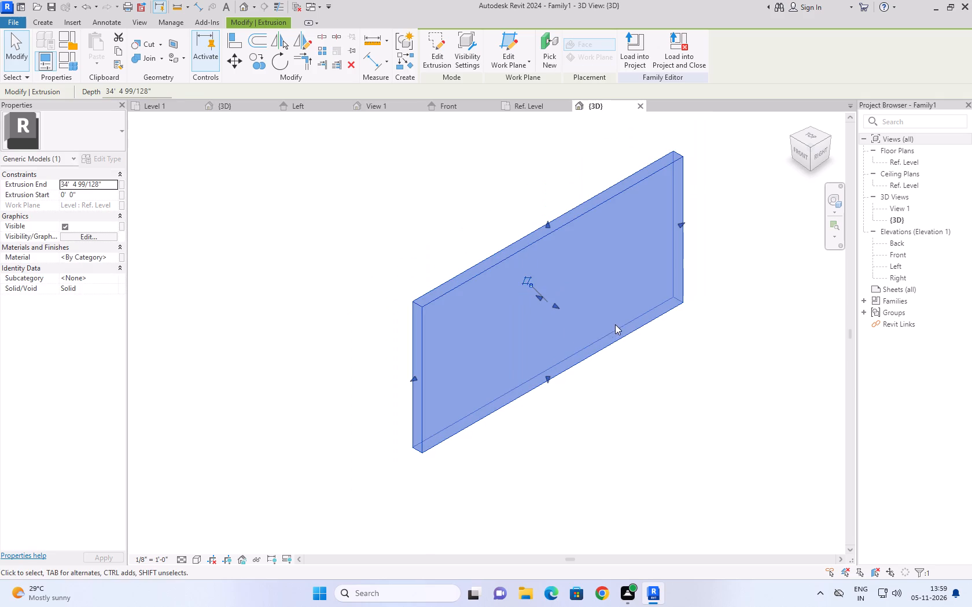
Reselect the extrusion and thicken it very slightly by nudging its Right face outward.
middle_drag(612, 391, 573, 378)
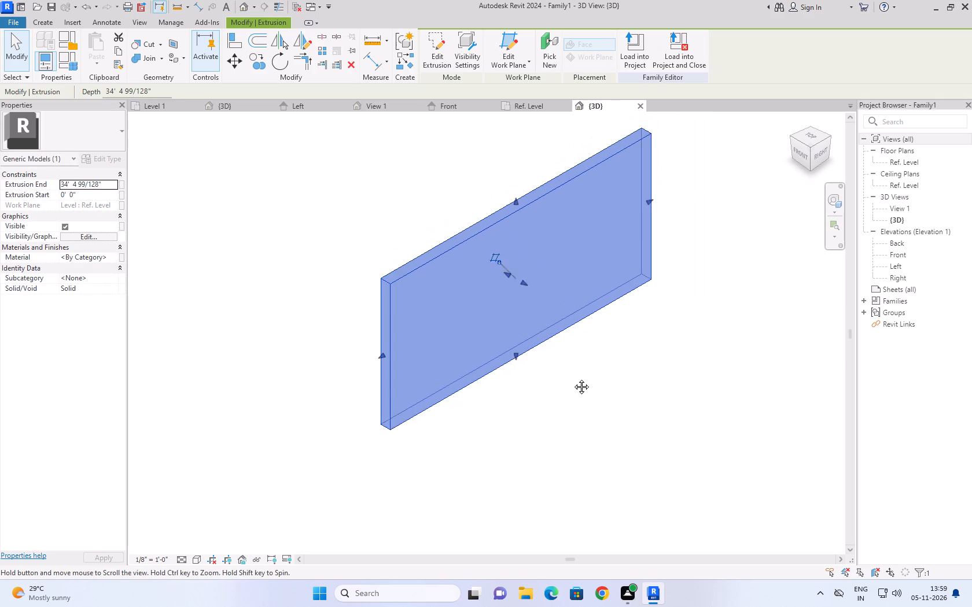
middle_drag(573, 378, 573, 379)
click(574, 380)
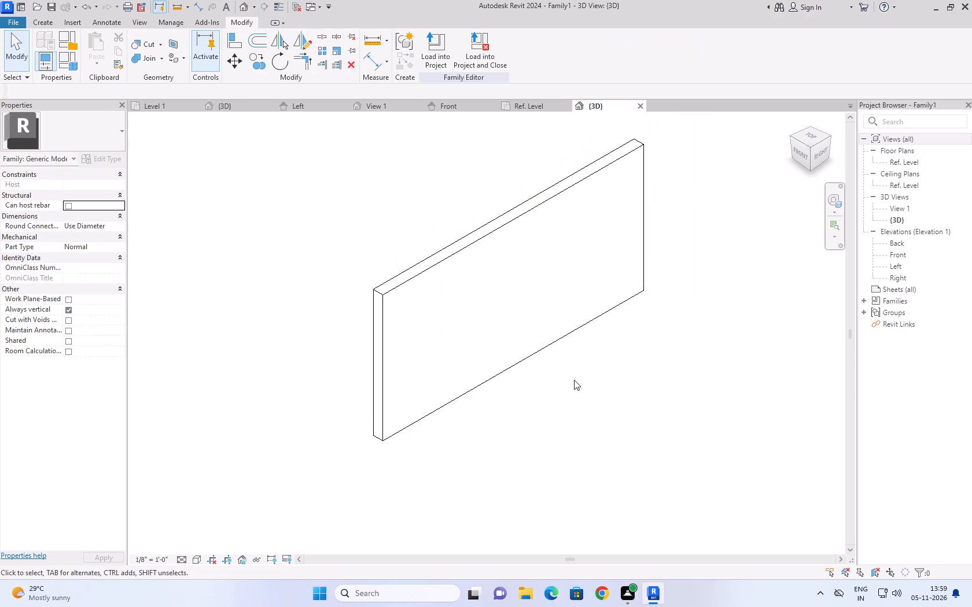
middle_drag(579, 385, 610, 406)
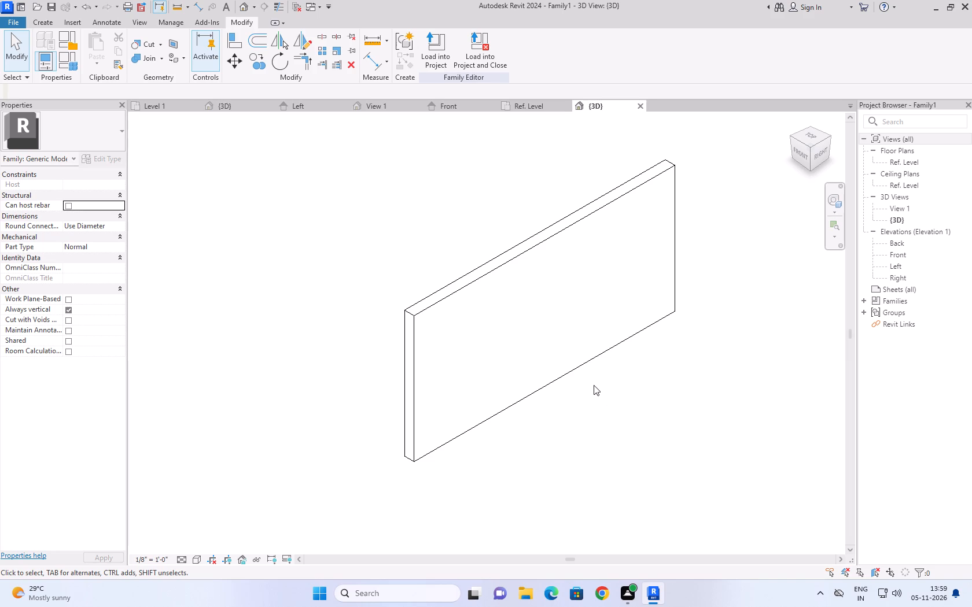
click(605, 347)
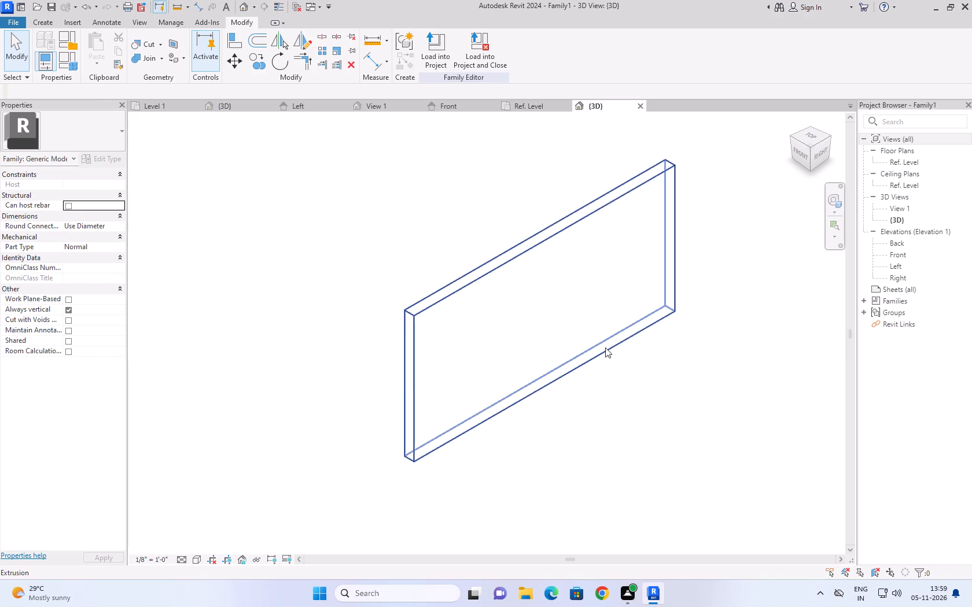
click(640, 379)
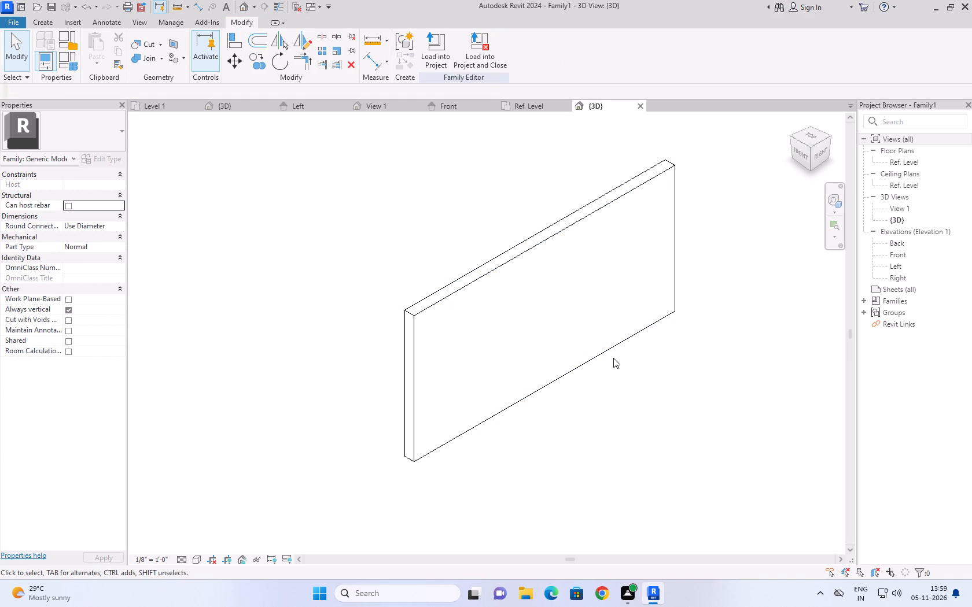
click(612, 352)
click(546, 309)
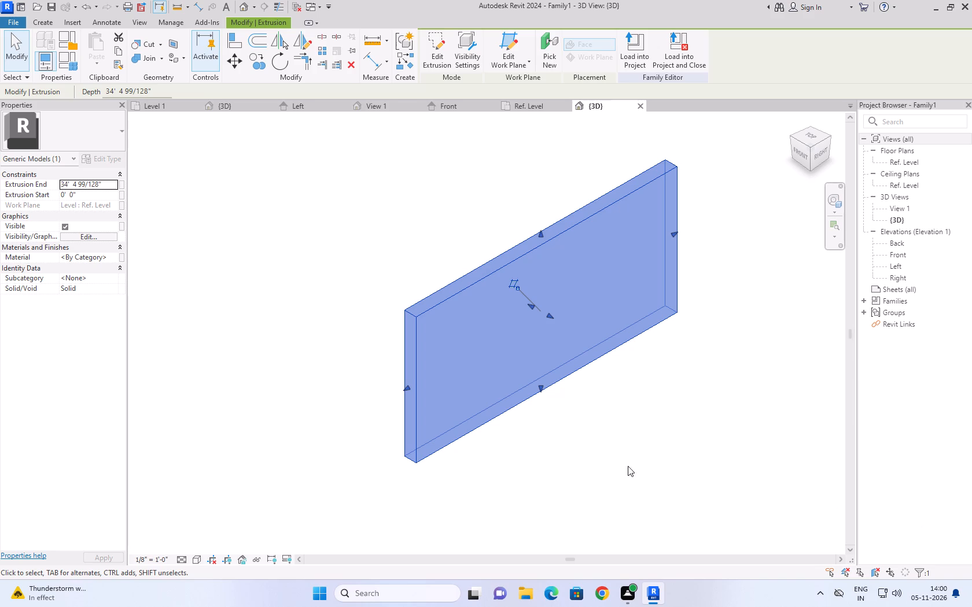
Switch from the family back to the deevena11 project's 3D view and save the project.
scroll(612, 386, down, 2)
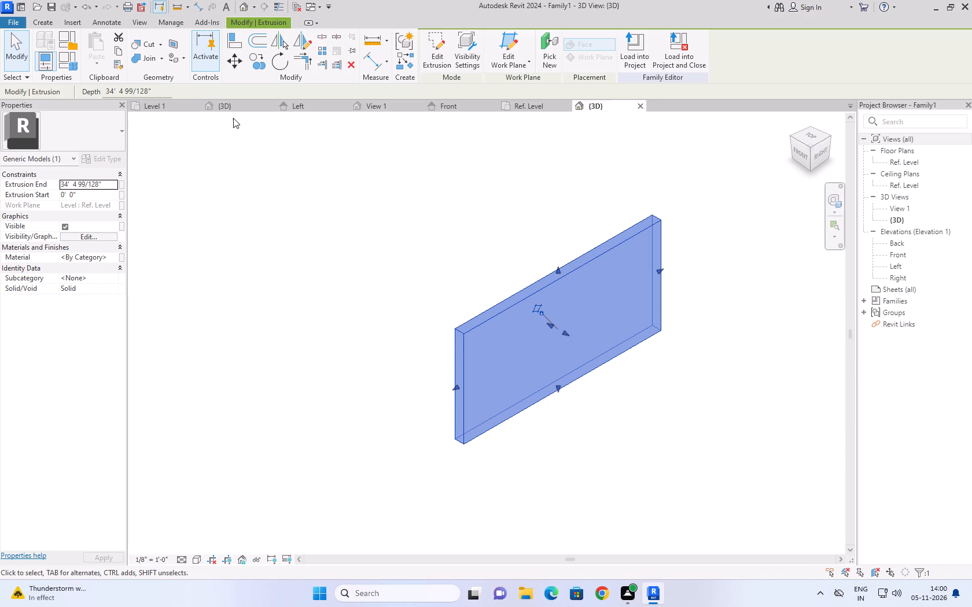
click(231, 101)
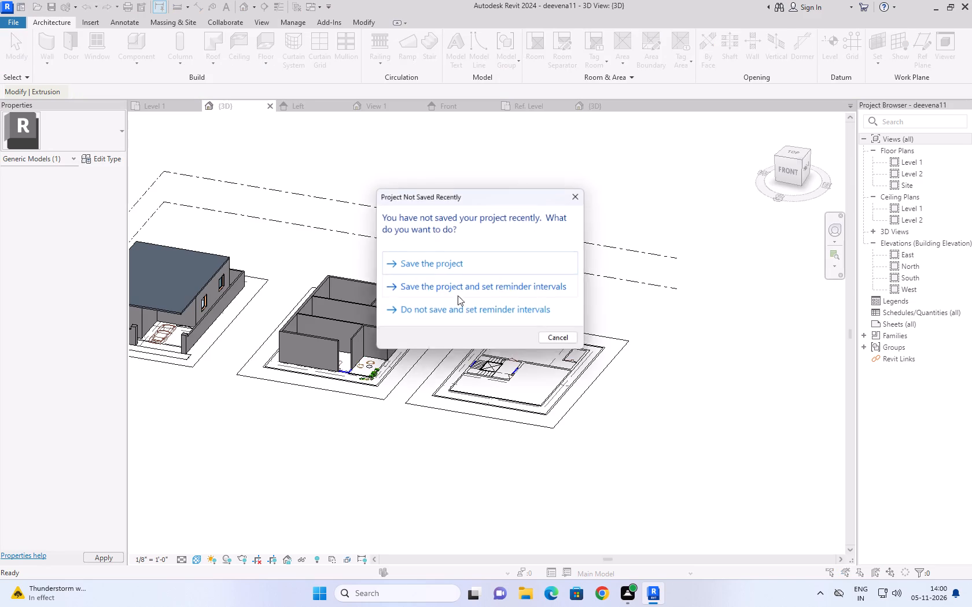
scroll(509, 293, down, 1)
click(451, 266)
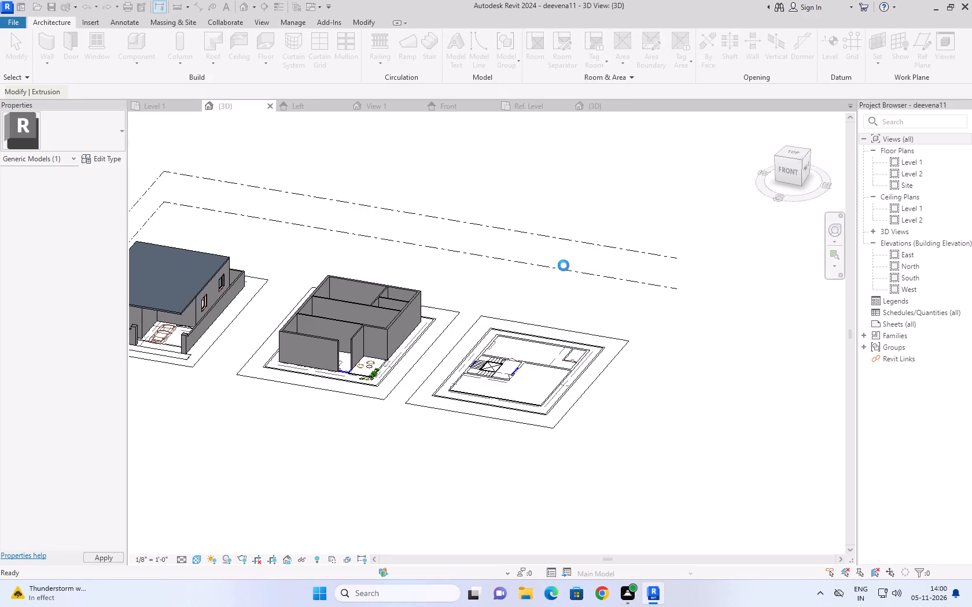
scroll(564, 265, down, 2)
scroll(442, 275, up, 1)
middle_drag(442, 275, 465, 286)
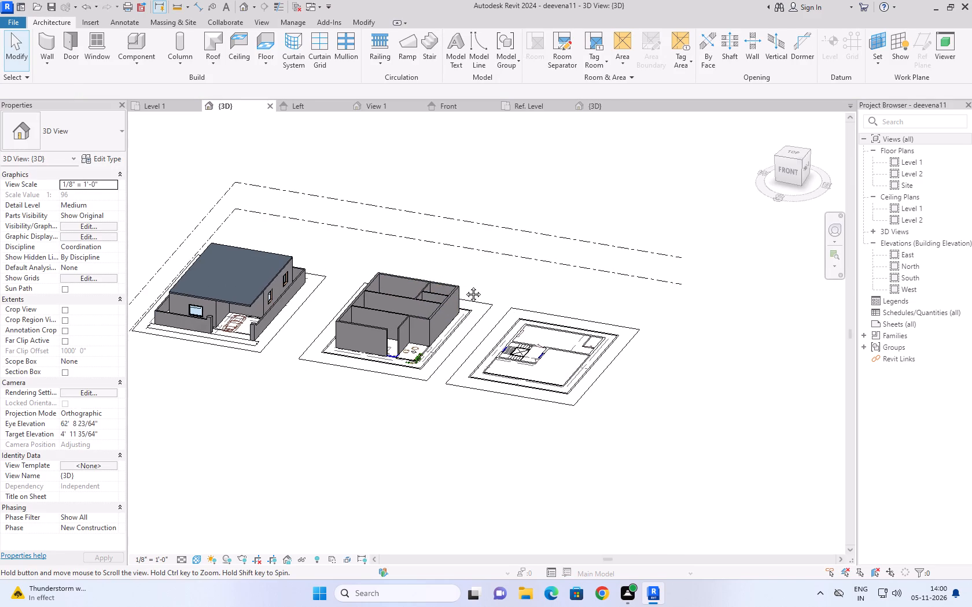
middle_drag(465, 286, 568, 317)
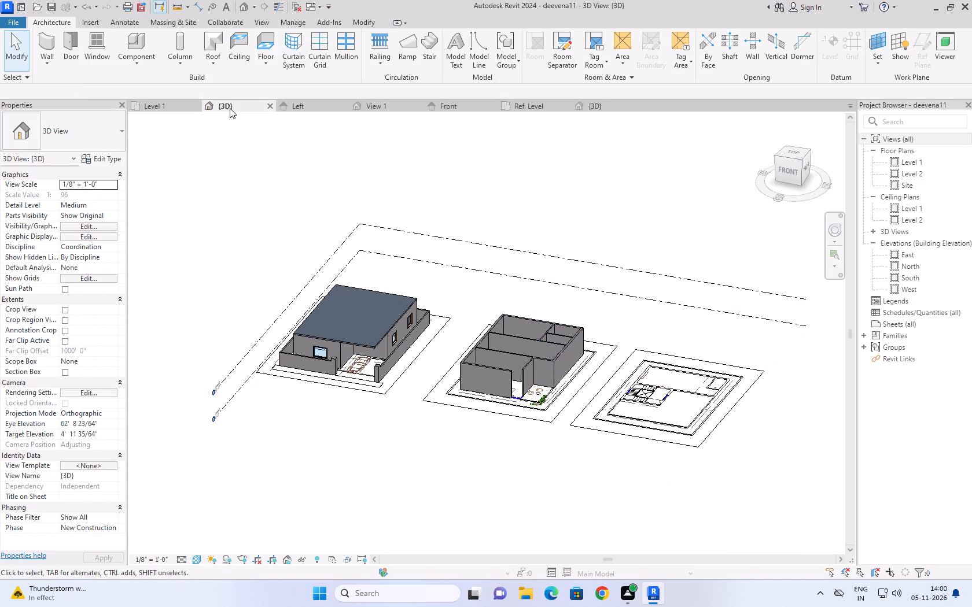
On Level 1's first floor plan, draw 4.5" w walls along the toilet's dress side, about 5' 4 1/2", and its children bedroom side up to the lounge wall.
click(154, 105)
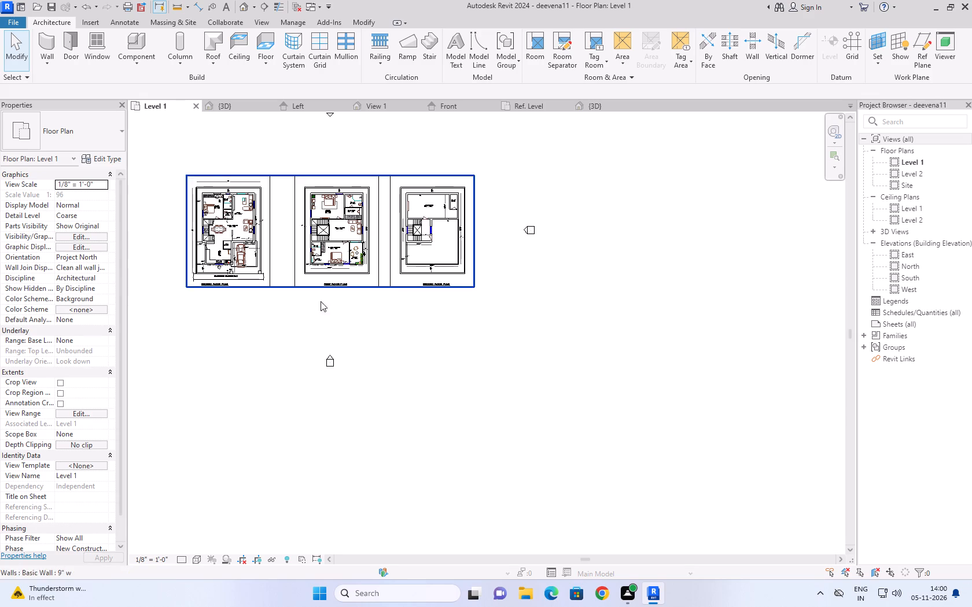
scroll(267, 164, up, 6)
scroll(371, 227, up, 2)
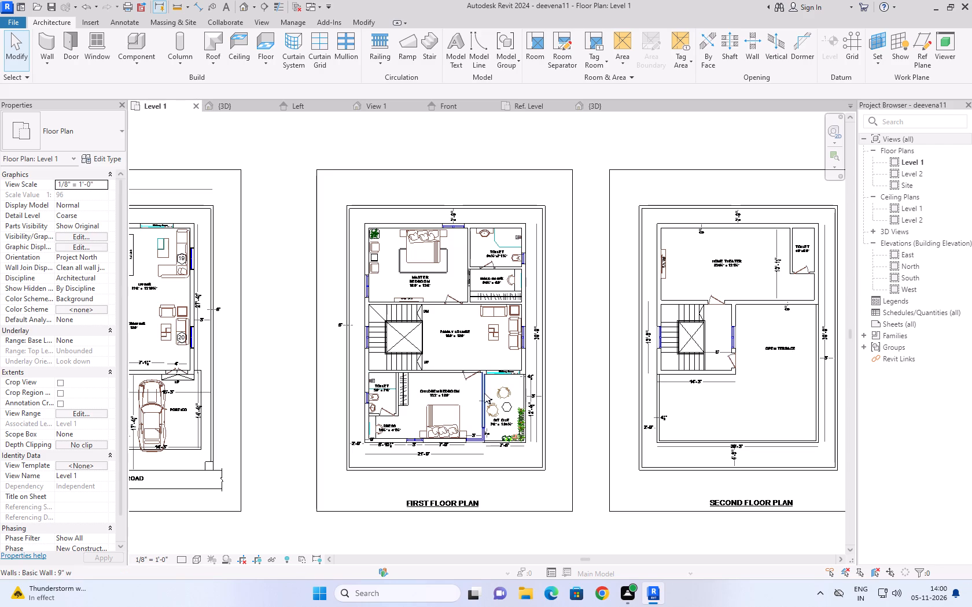
middle_drag(461, 409, 461, 380)
scroll(461, 380, up, 1)
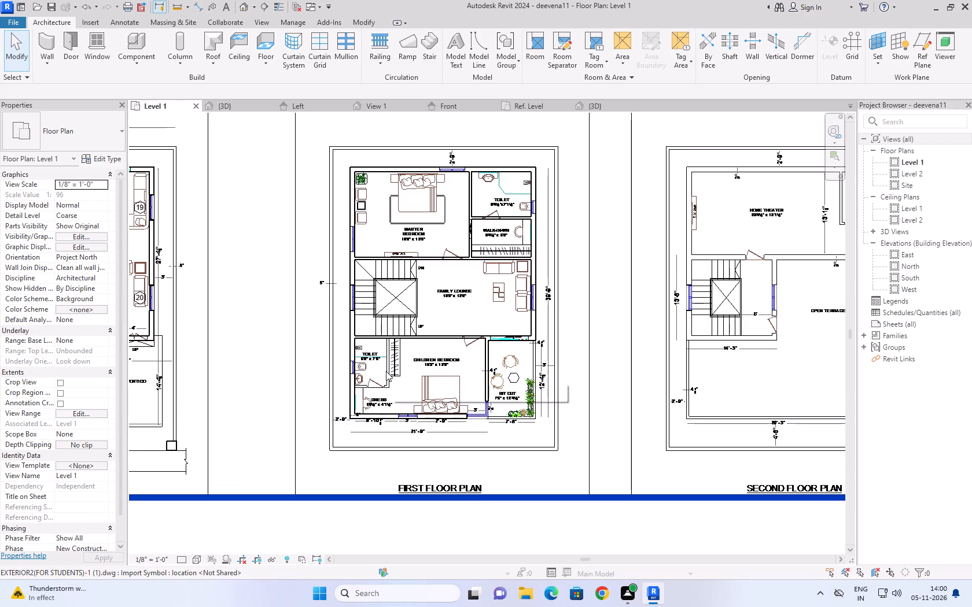
scroll(385, 371, up, 3)
scroll(385, 371, down, 1)
scroll(545, 188, down, 2)
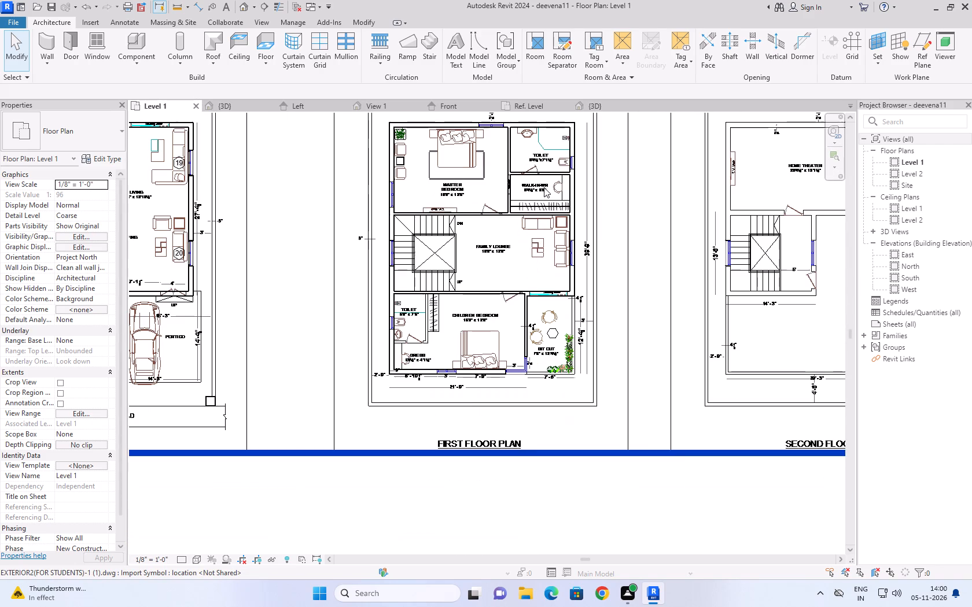
scroll(433, 320, up, 3)
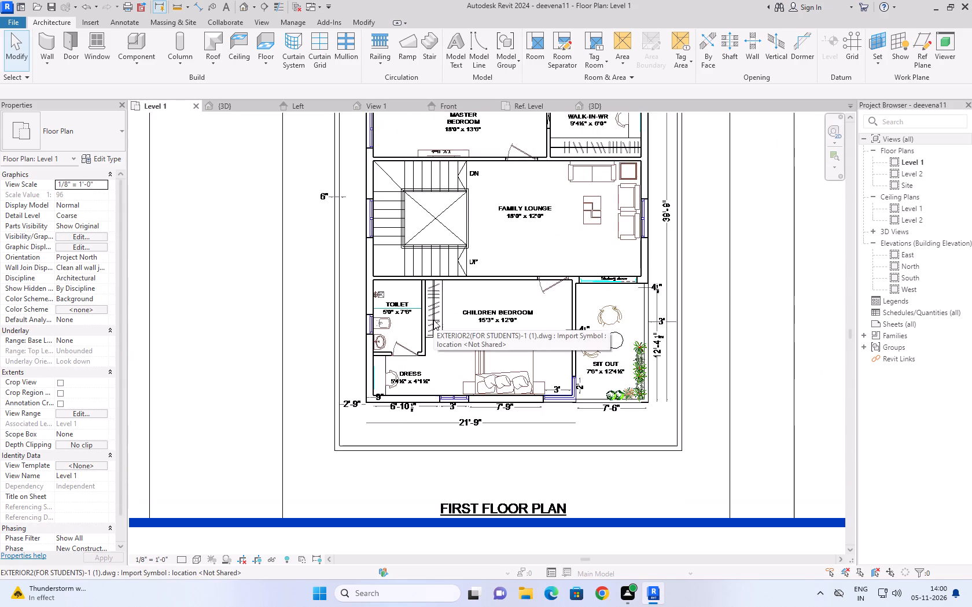
scroll(432, 320, up, 3)
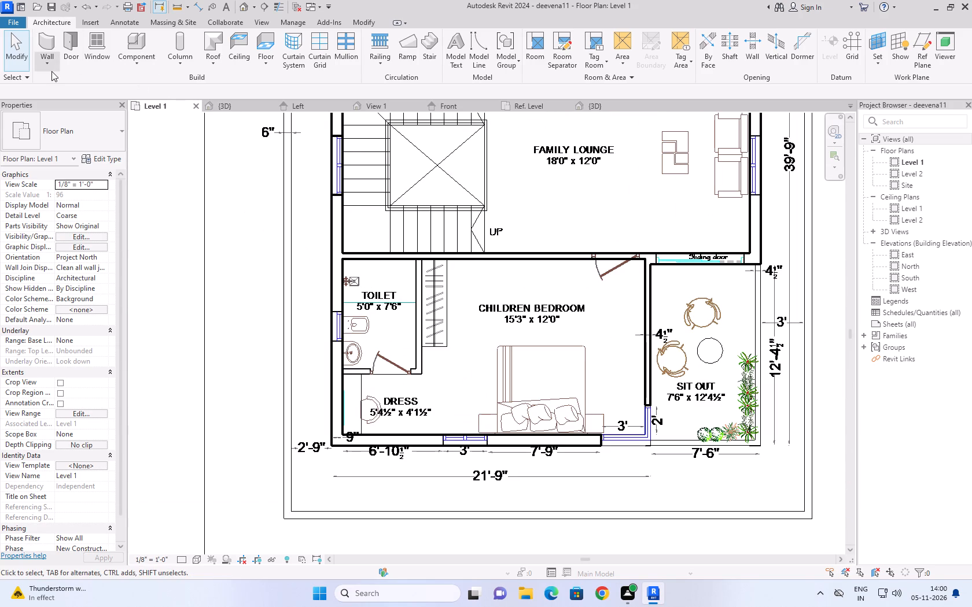
click(50, 66)
click(58, 82)
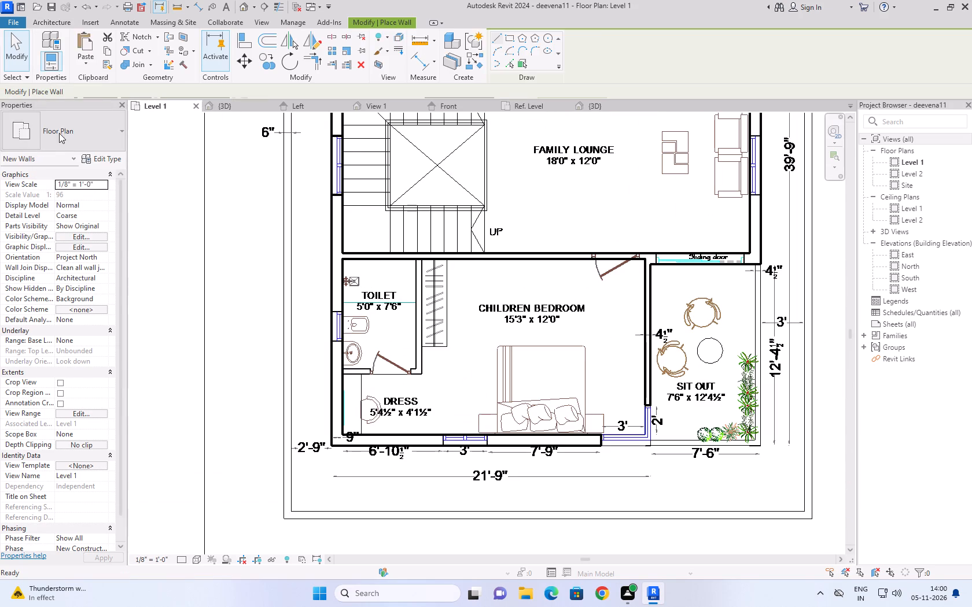
click(59, 133)
click(59, 133)
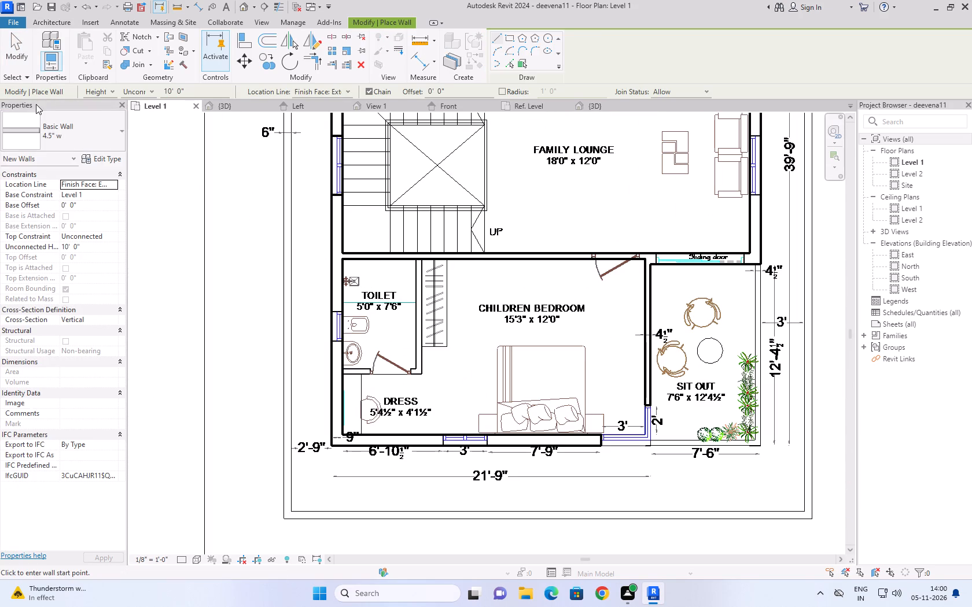
scroll(410, 365, up, 5)
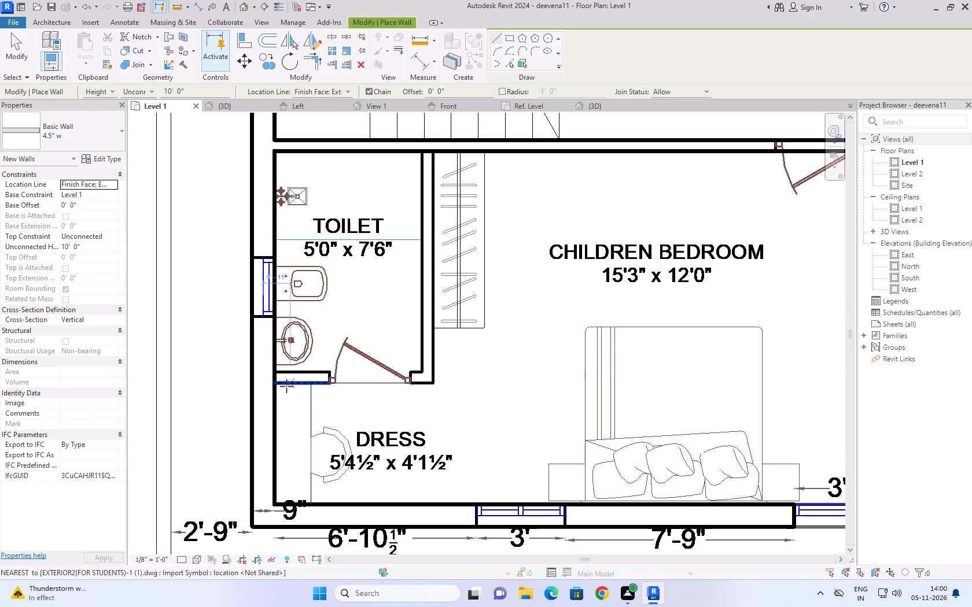
click(275, 383)
key(space)
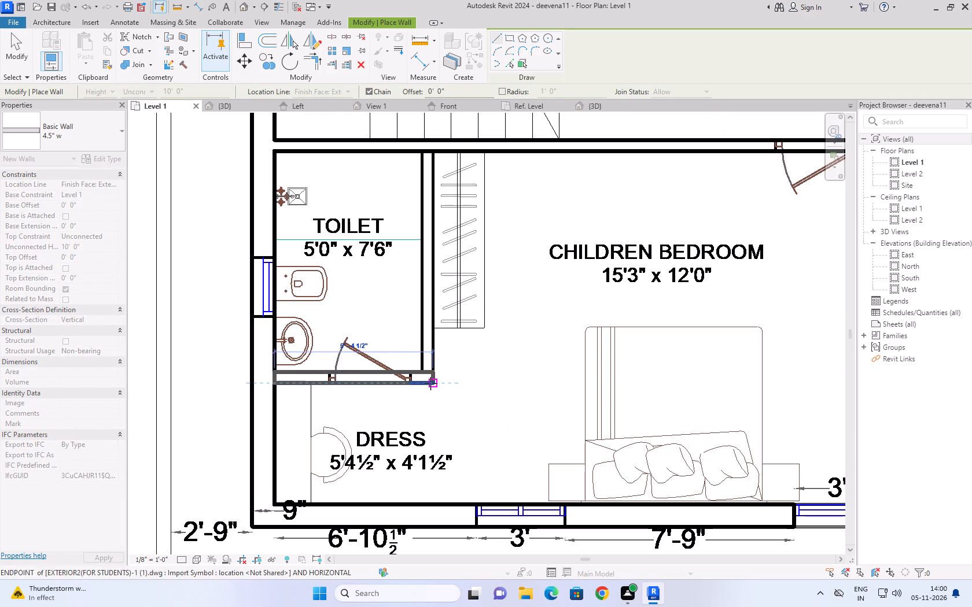
click(430, 383)
scroll(429, 161, up, 2)
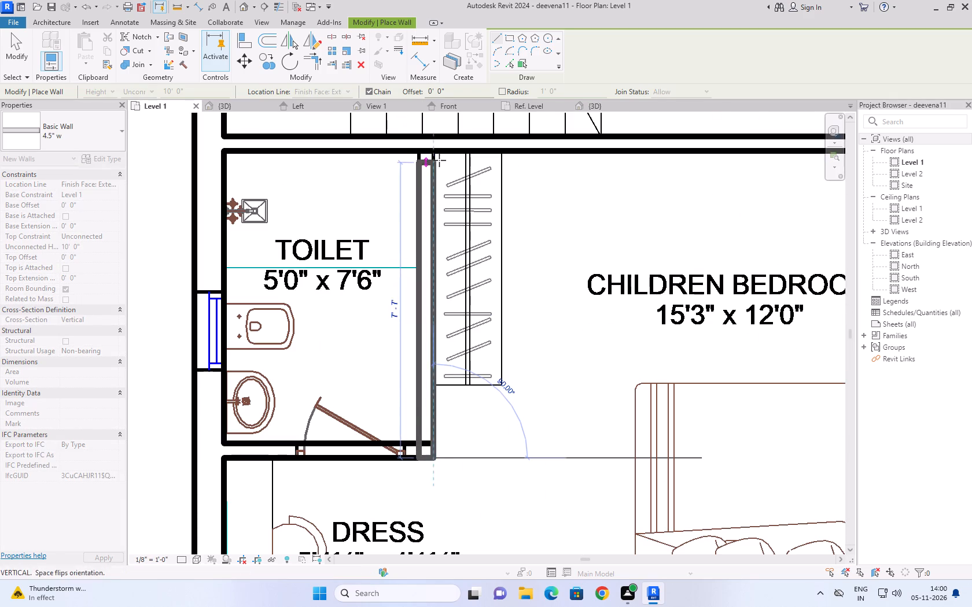
click(433, 149)
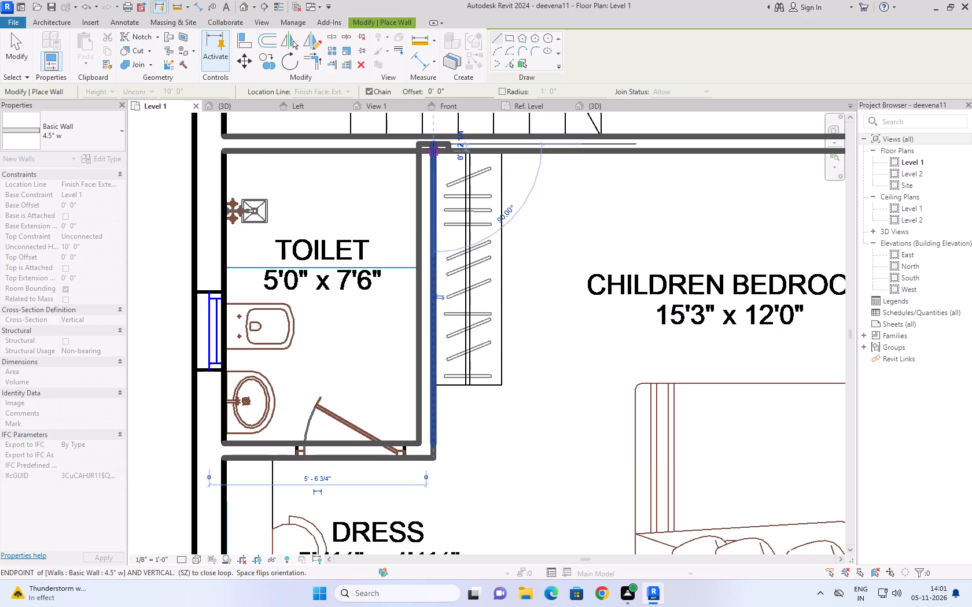
key(Escape)
scroll(426, 365, down, 3)
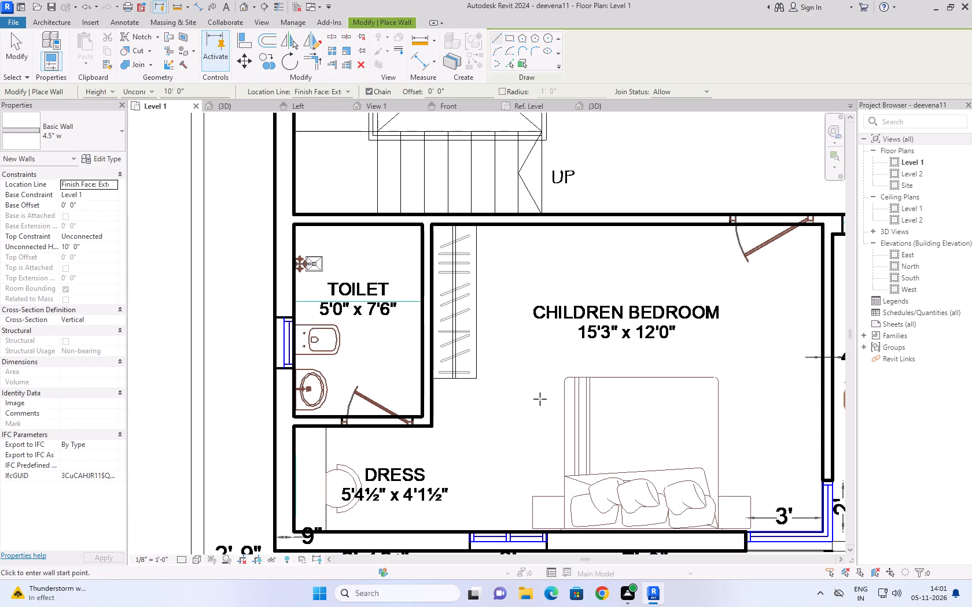
key(Escape)
Examine the first floor plan's rooms and the corner between the children bedroom and sit out for walls still missing.
scroll(540, 398, down, 3)
middle_drag(540, 398, 492, 371)
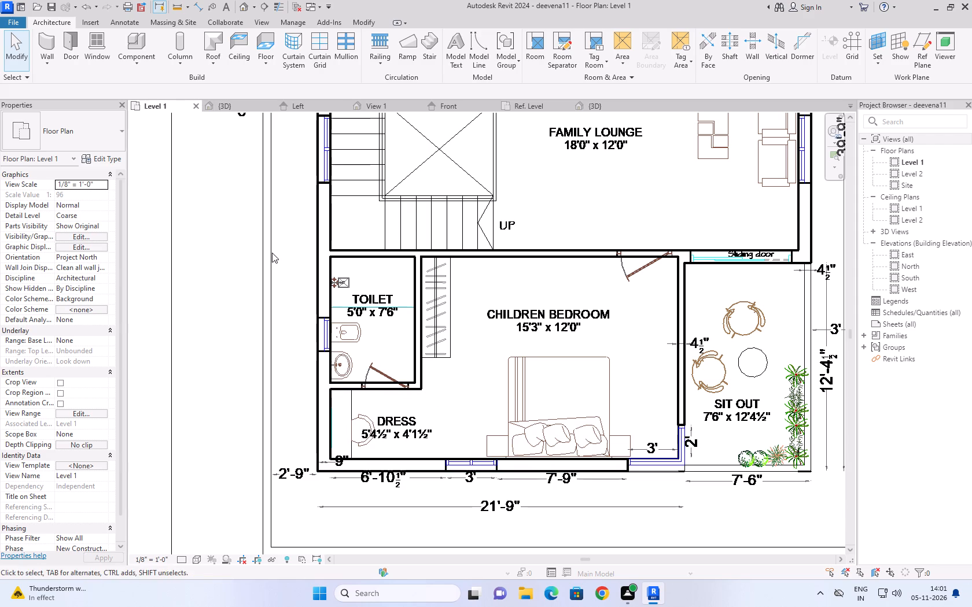
scroll(402, 357, down, 1)
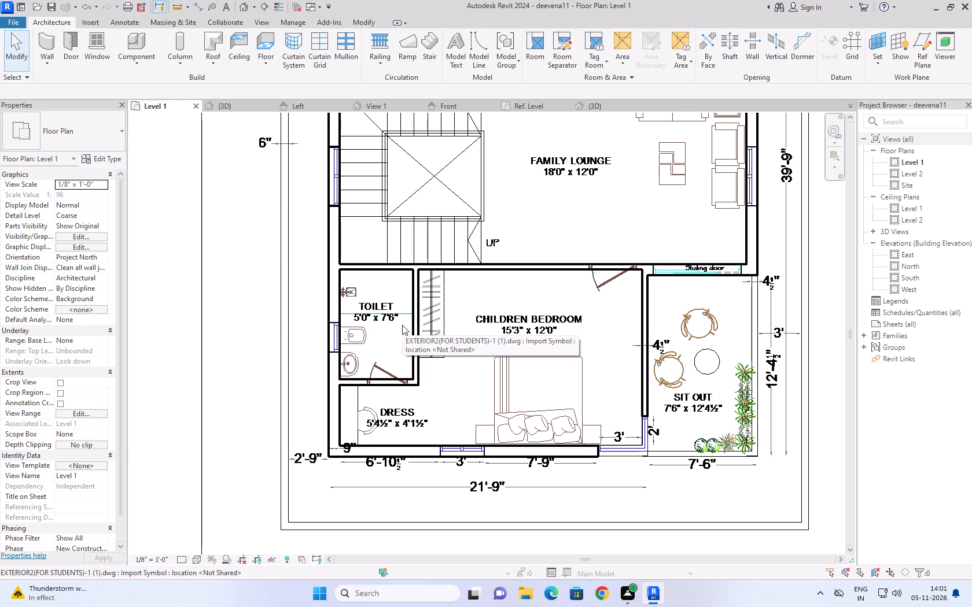
scroll(458, 395, down, 4)
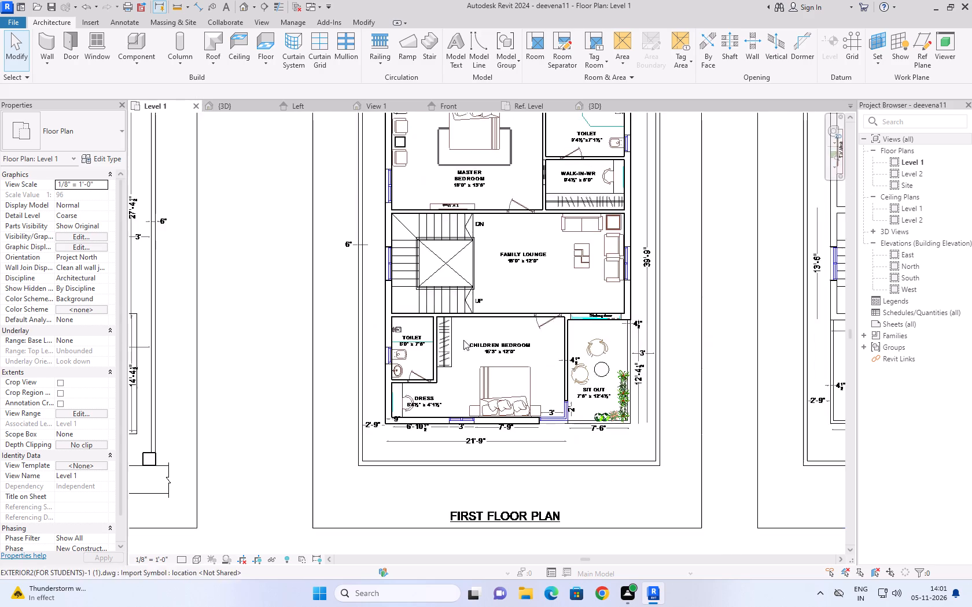
scroll(450, 299, up, 4)
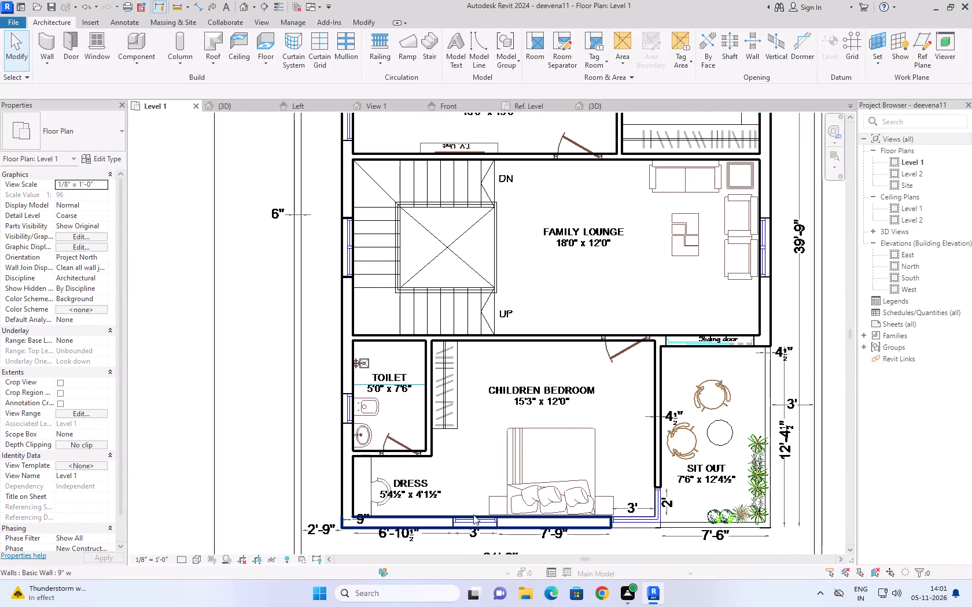
scroll(494, 508, down, 3)
scroll(506, 428, down, 2)
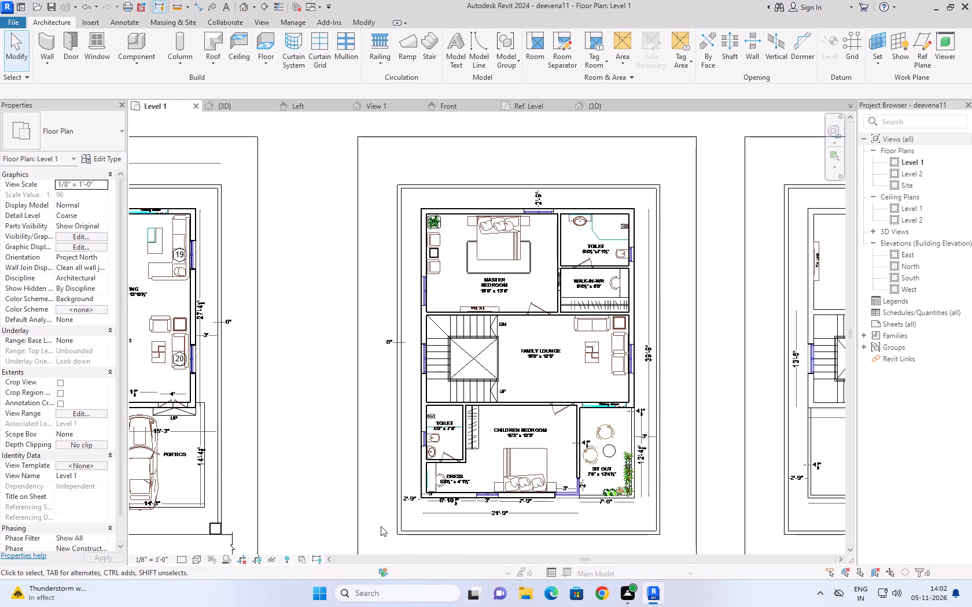
scroll(444, 265, up, 1)
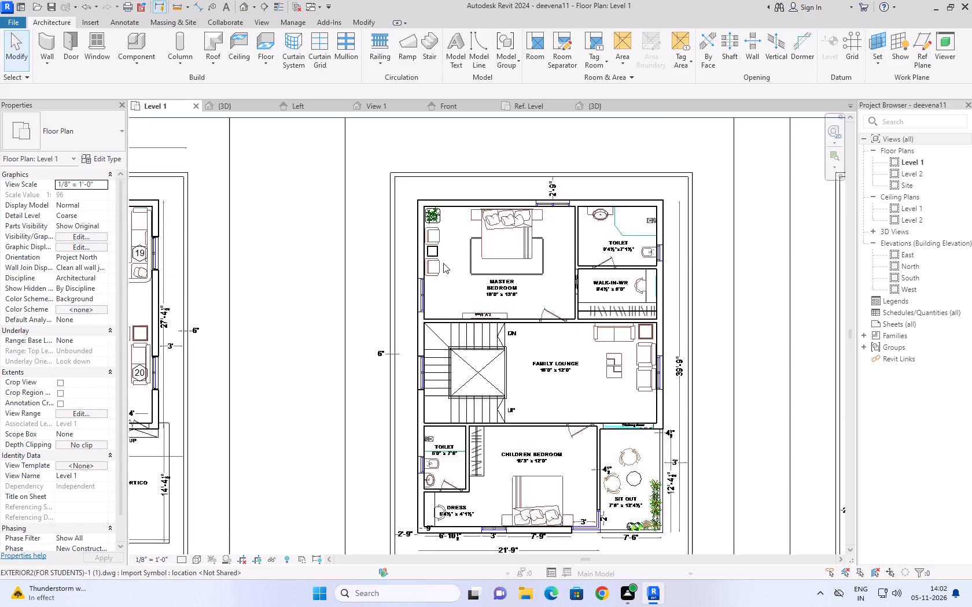
scroll(443, 263, up, 1)
scroll(443, 262, down, 3)
scroll(503, 414, up, 2)
middle_drag(502, 406, 507, 319)
scroll(507, 319, up, 1)
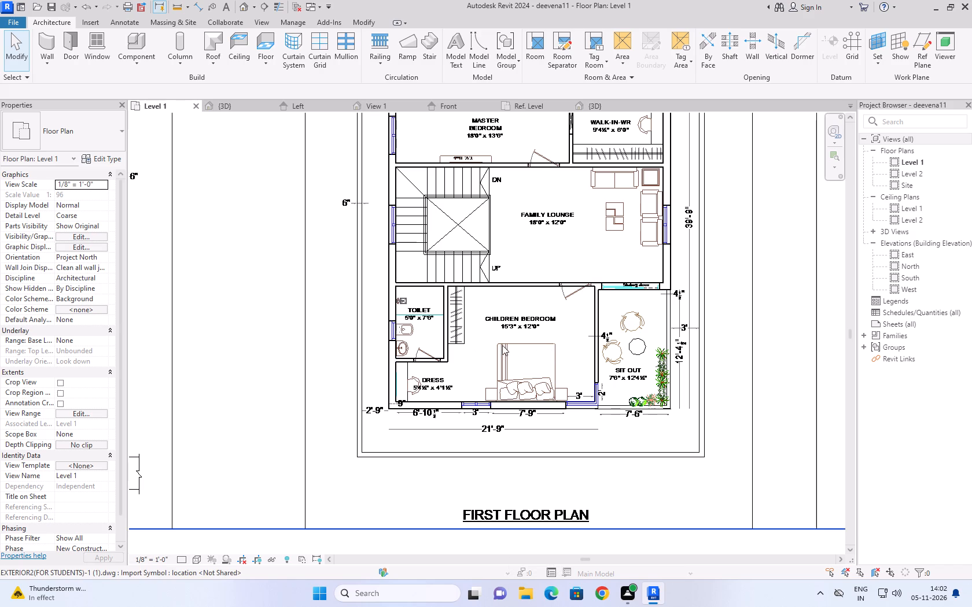
scroll(528, 339, up, 3)
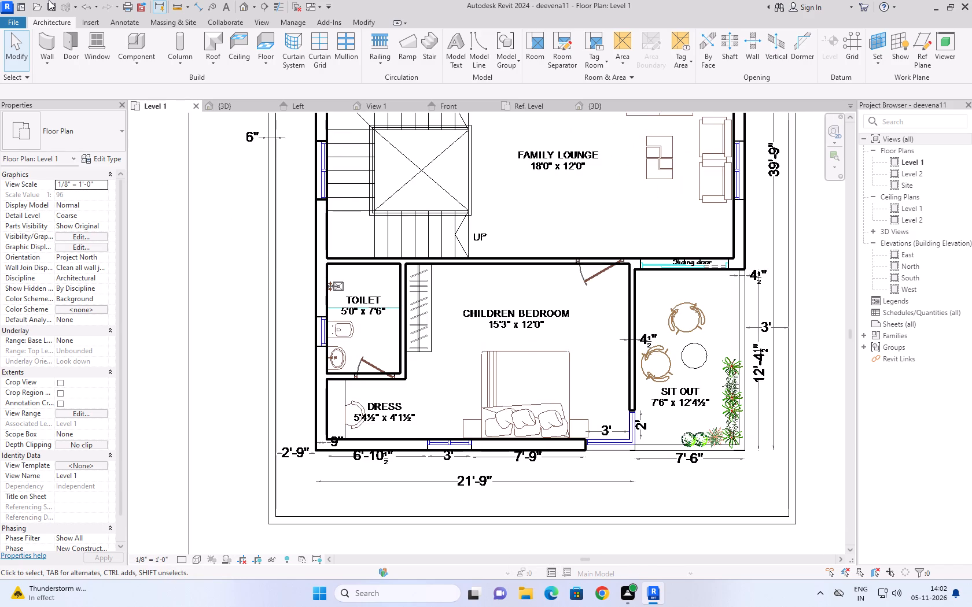
Draw a 4.5" w wall continuing the bedroom and sit out partition past the 2' corner window section to the outer wall line.
click(50, 64)
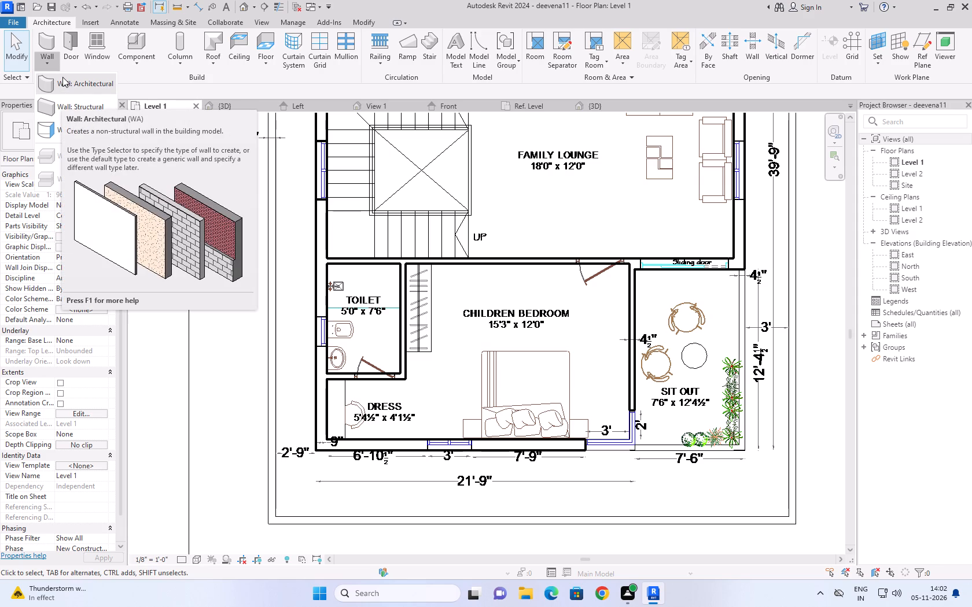
click(65, 84)
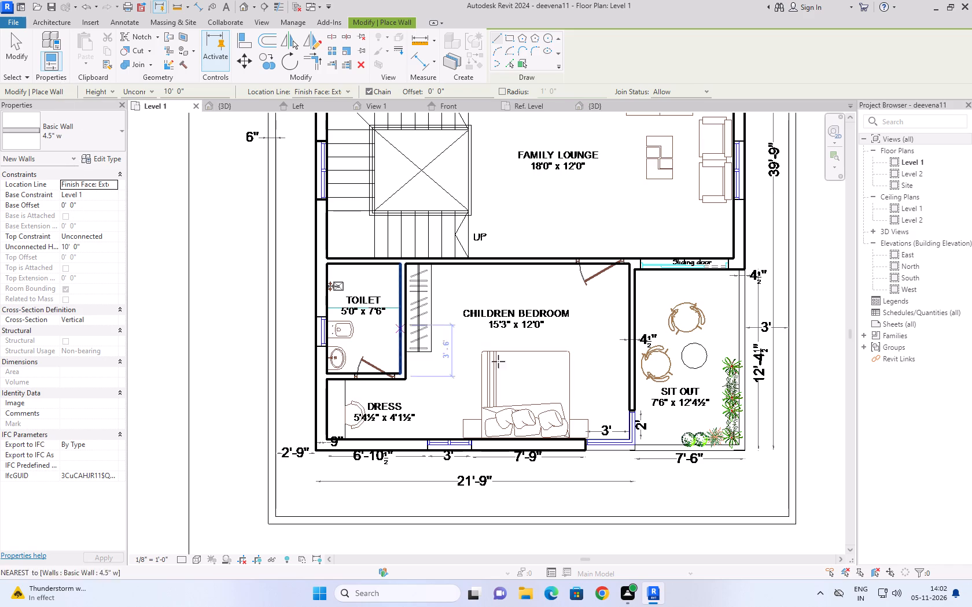
scroll(696, 500, up, 3)
scroll(608, 368, up, 5)
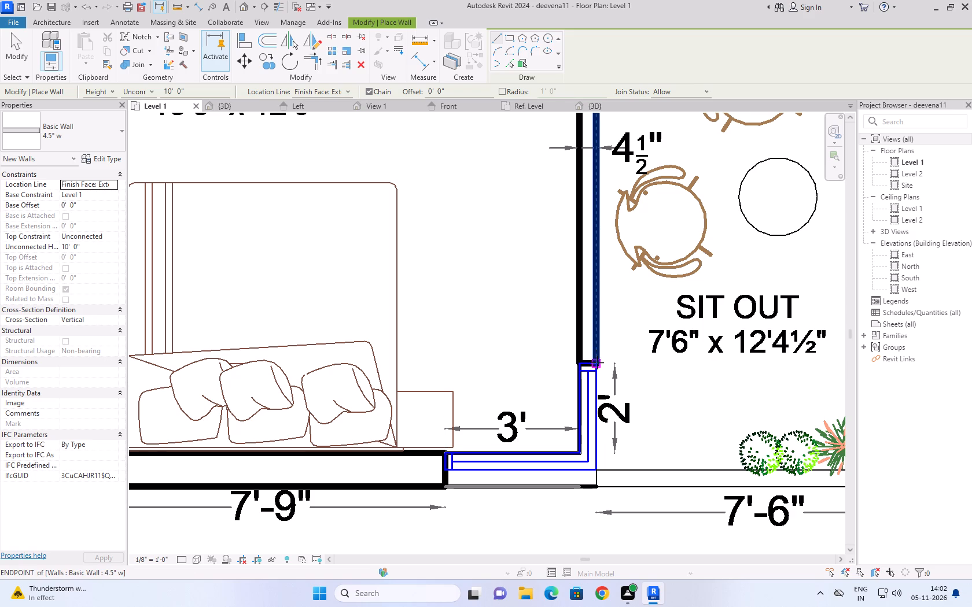
click(597, 362)
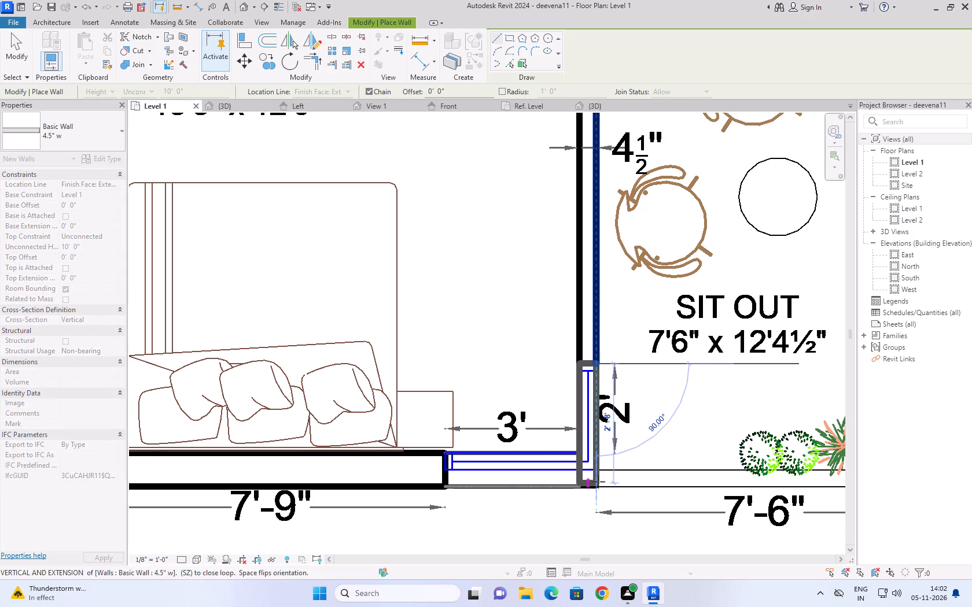
click(599, 484)
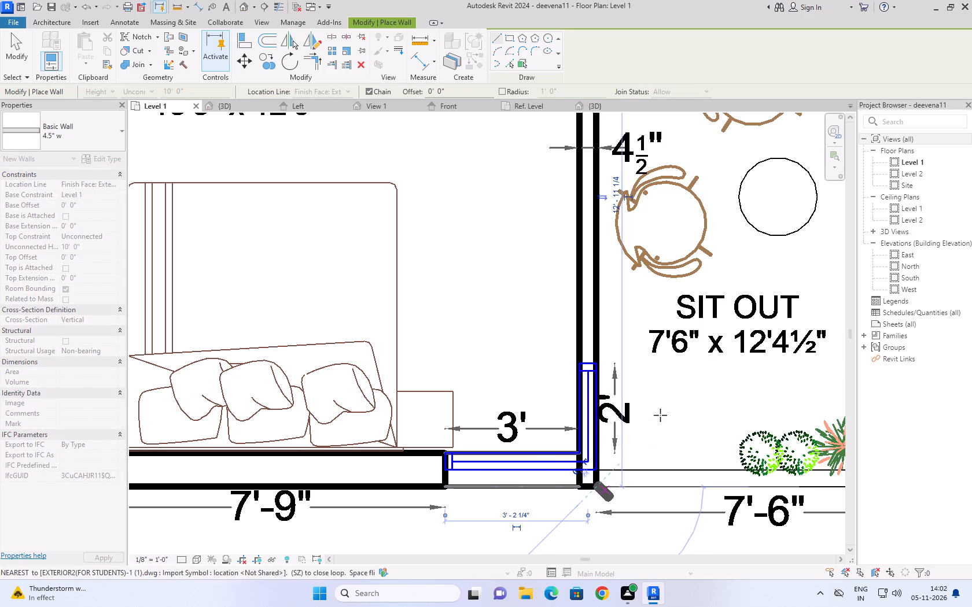
key(Escape)
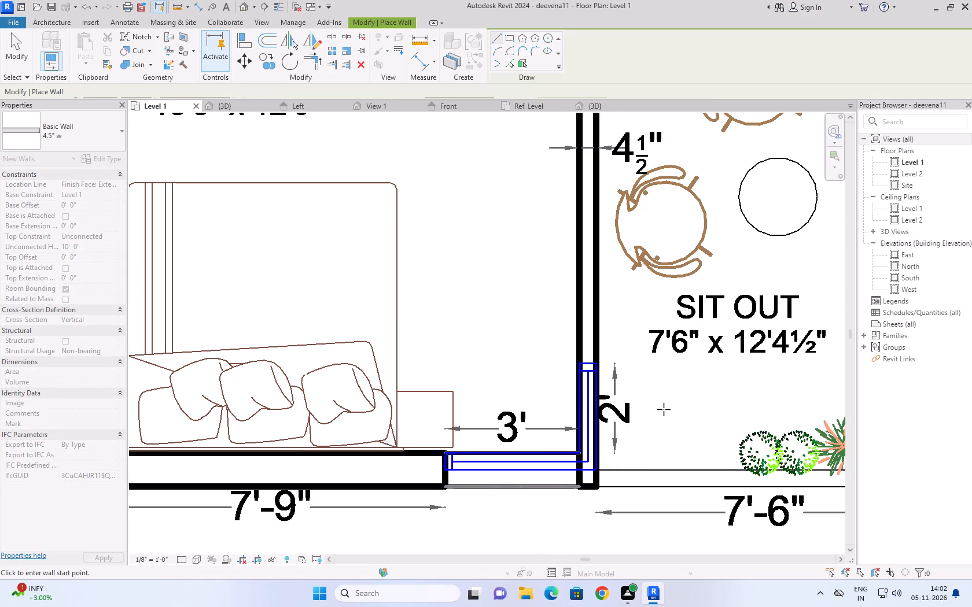
Draw a 9" w wall across the children bedroom's 3' corner window section, joining the outer wall to the sit out partition.
scroll(664, 409, down, 2)
middle_drag(664, 409, 525, 342)
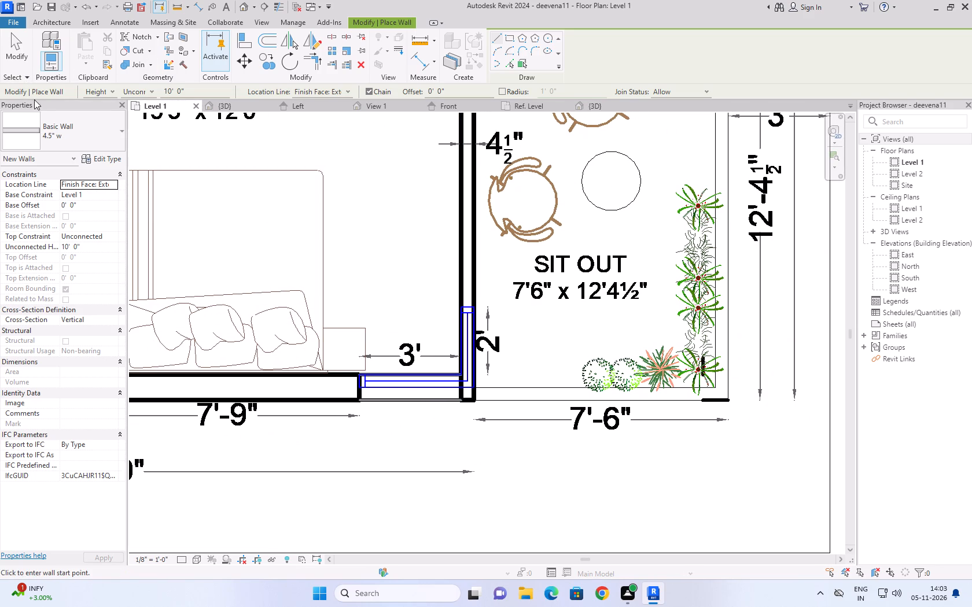
click(46, 117)
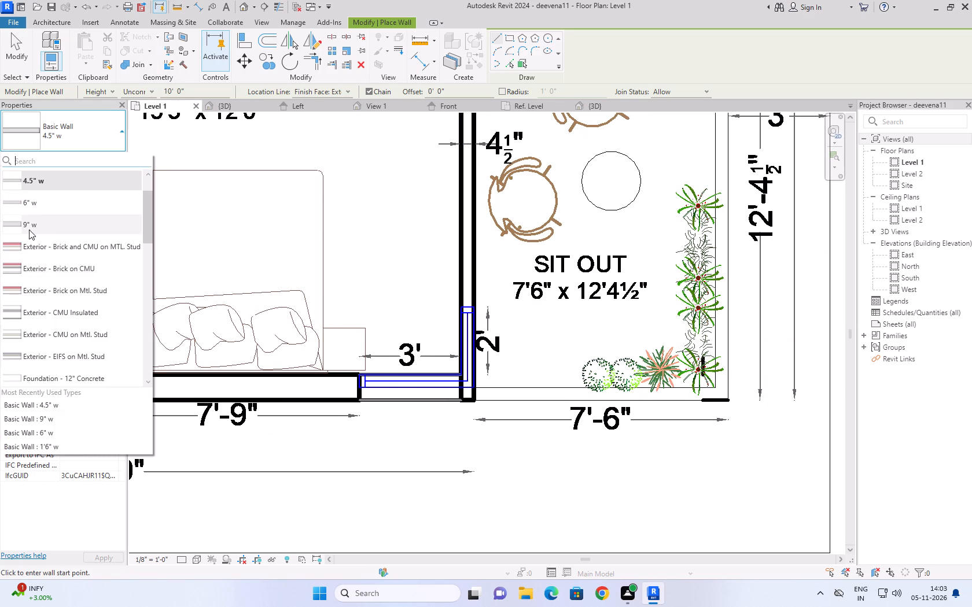
click(29, 230)
scroll(350, 346, up, 2)
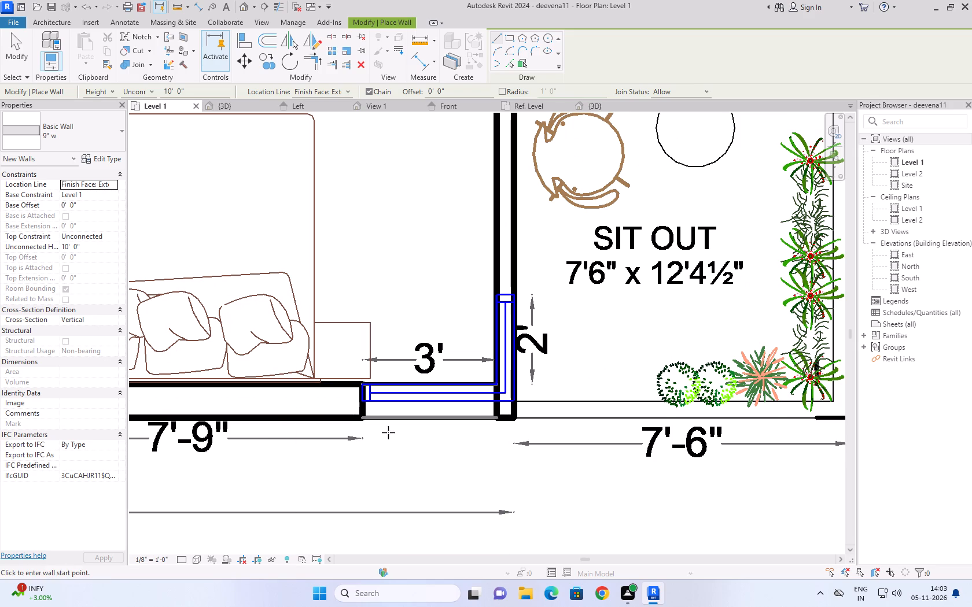
click(363, 415)
key(space)
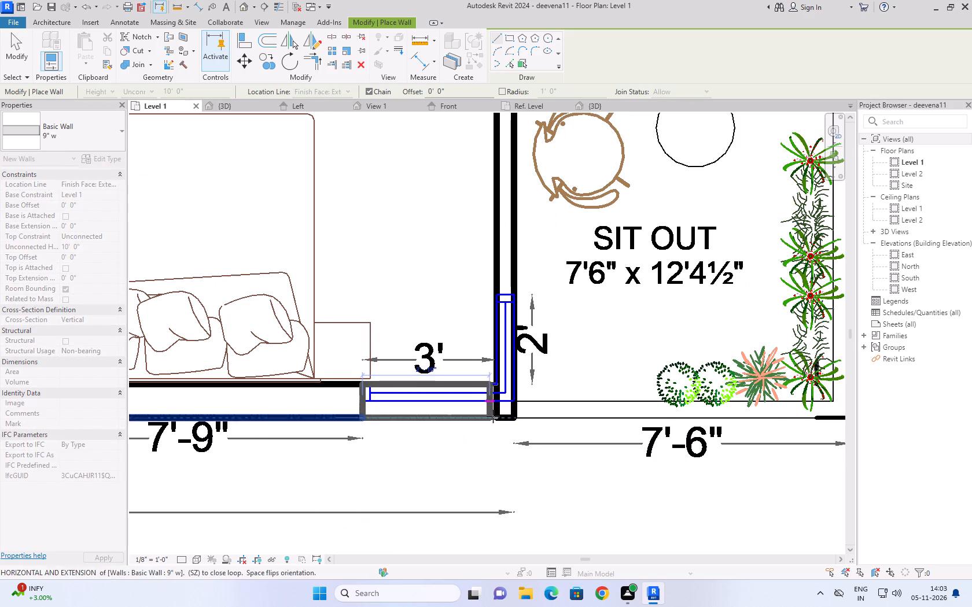
click(498, 417)
key(Escape)
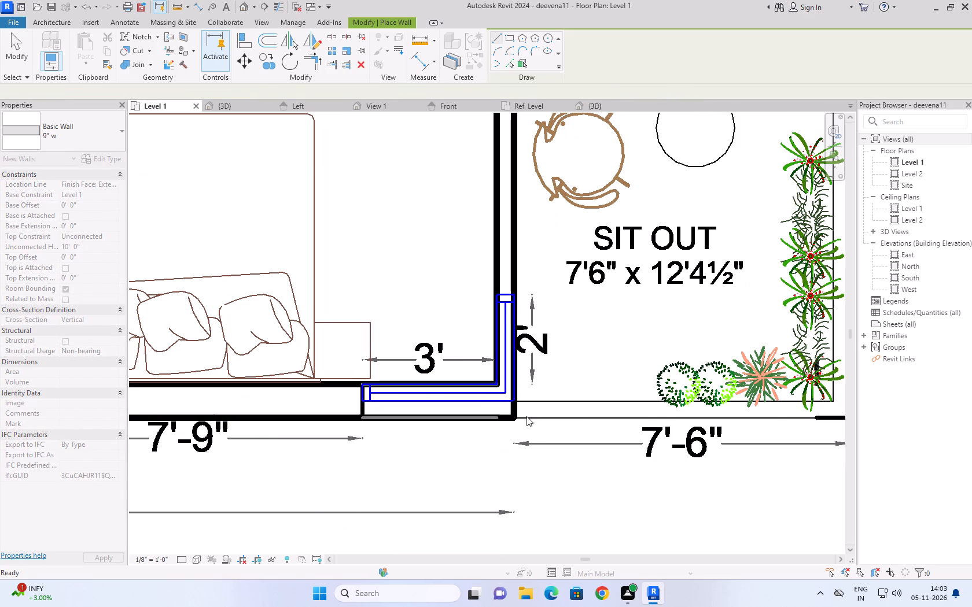
Switch the wall type back to Basic Wall 4.5" w for the walls around the sit out.
scroll(620, 343, down, 2)
middle_drag(620, 343, 558, 430)
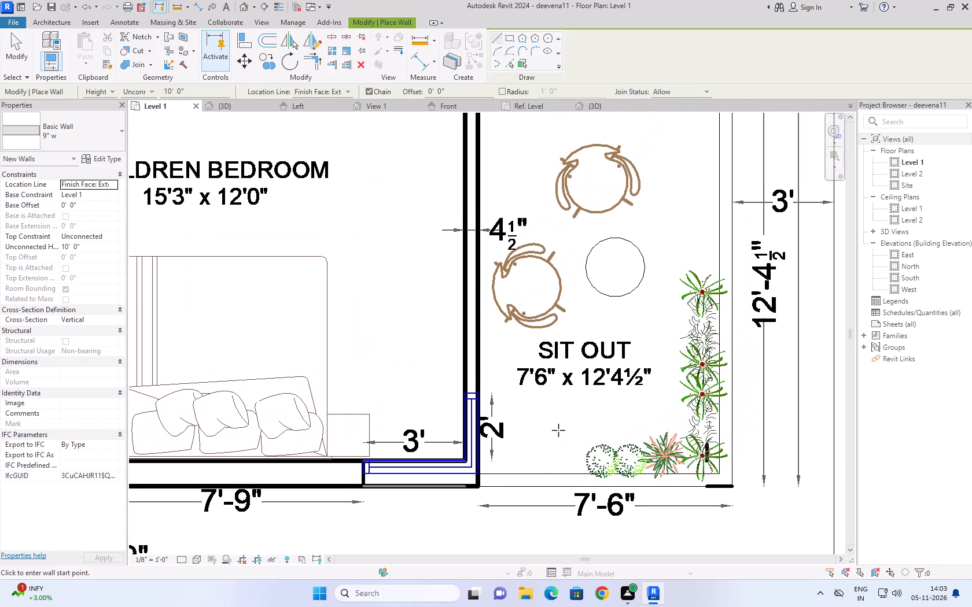
scroll(558, 430, down, 3)
middle_drag(565, 413, 587, 384)
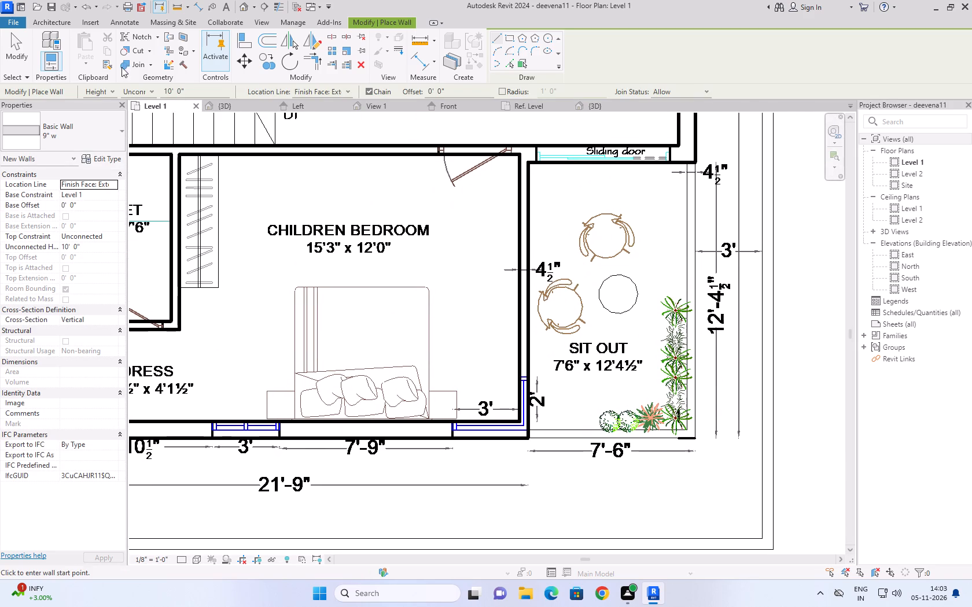
click(75, 123)
scroll(56, 190, up, 1)
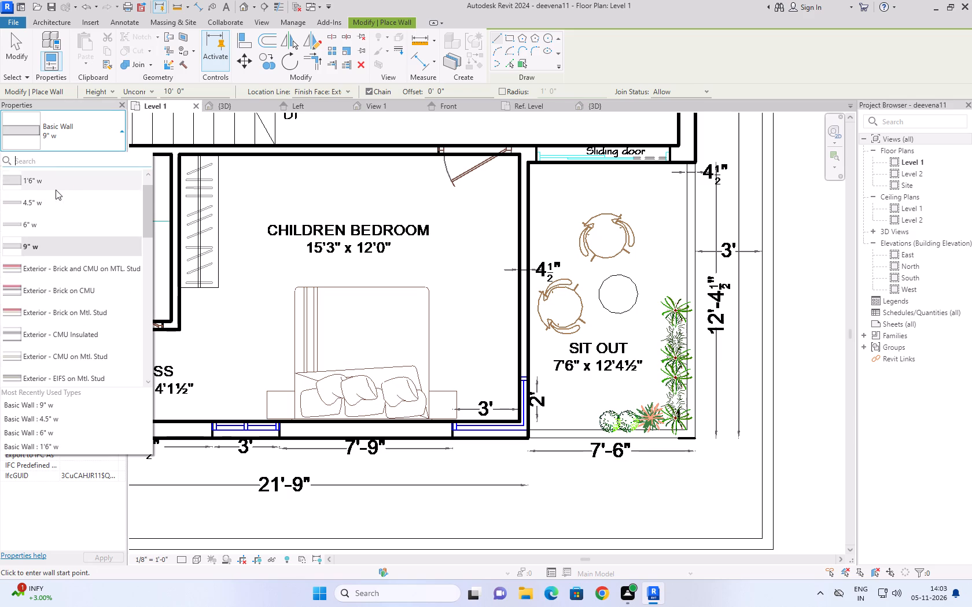
click(50, 203)
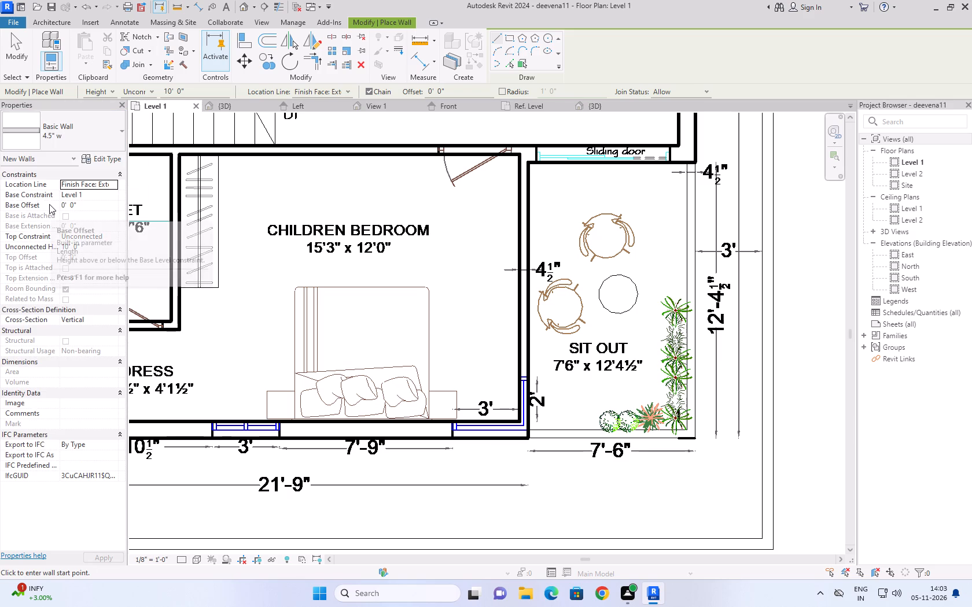
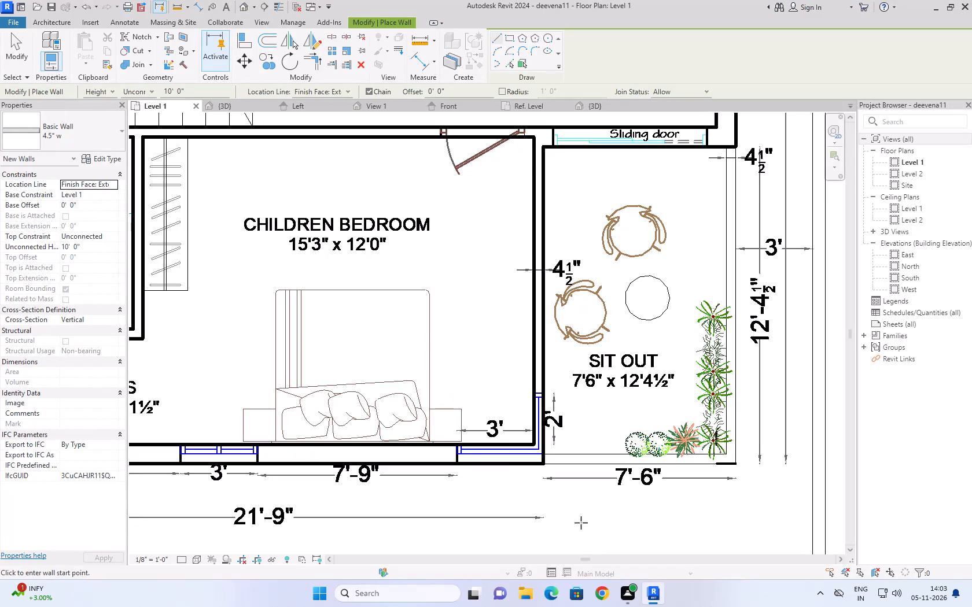
Undo the walls drawn across the 3' and 2' corner window sections between the children bedroom and the sit out.
scroll(548, 480, up, 2)
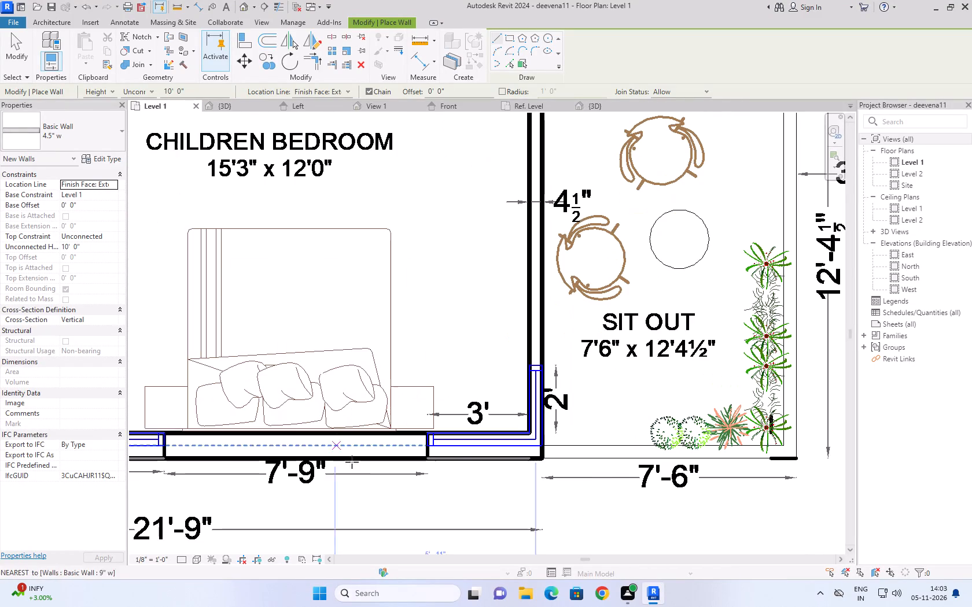
scroll(600, 504, down, 1)
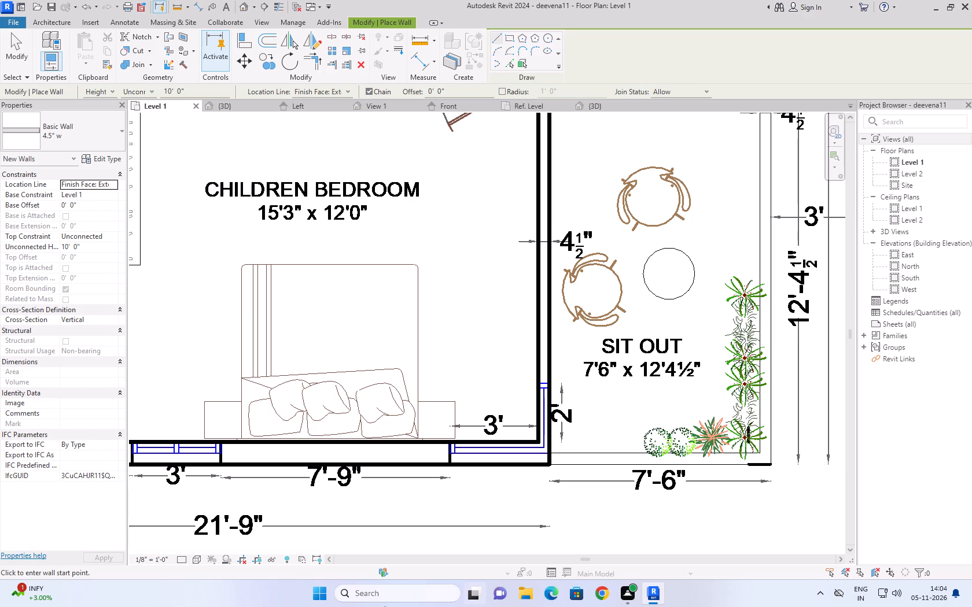
scroll(466, 445, down, 1)
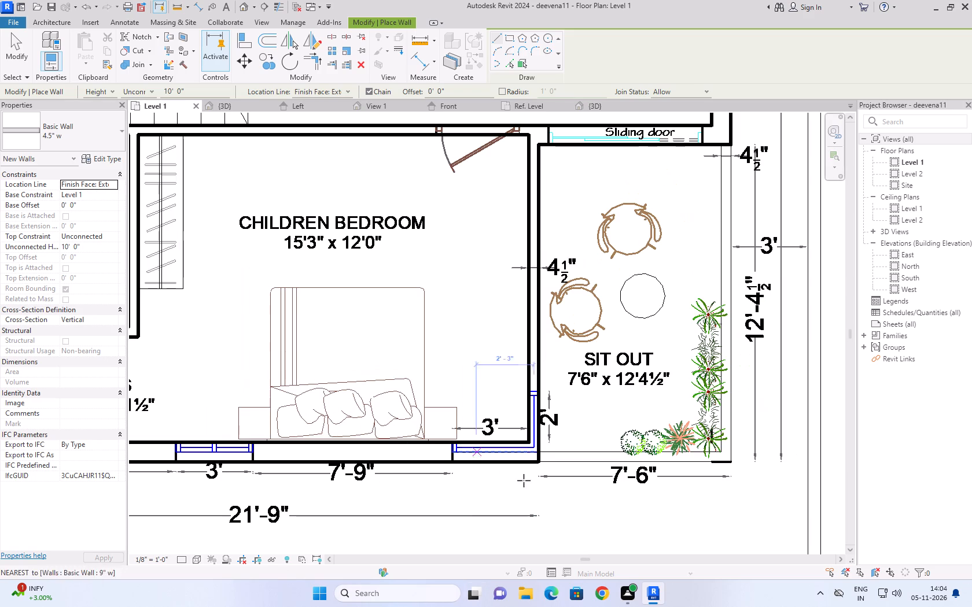
middle_drag(550, 495, 472, 501)
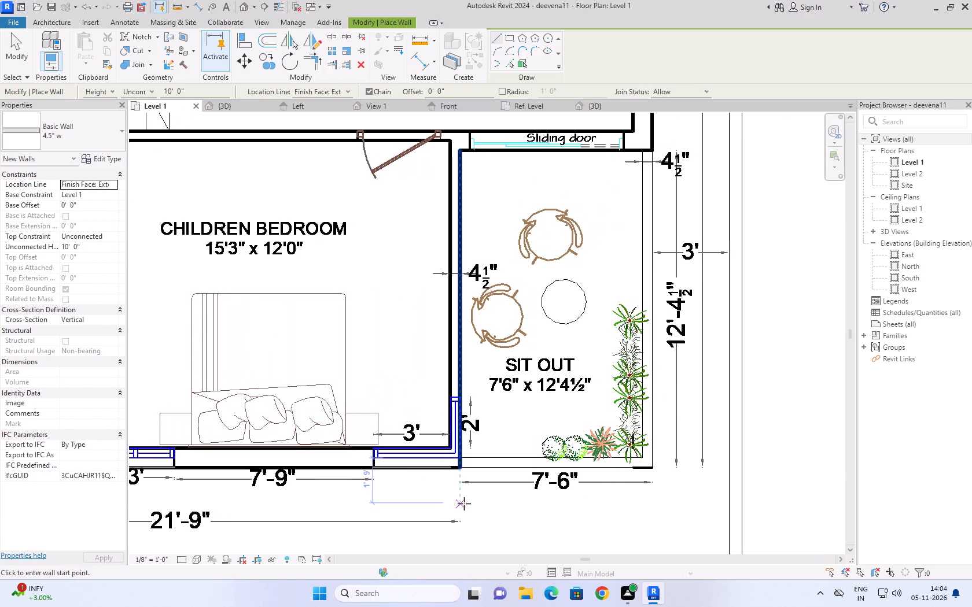
key(Escape)
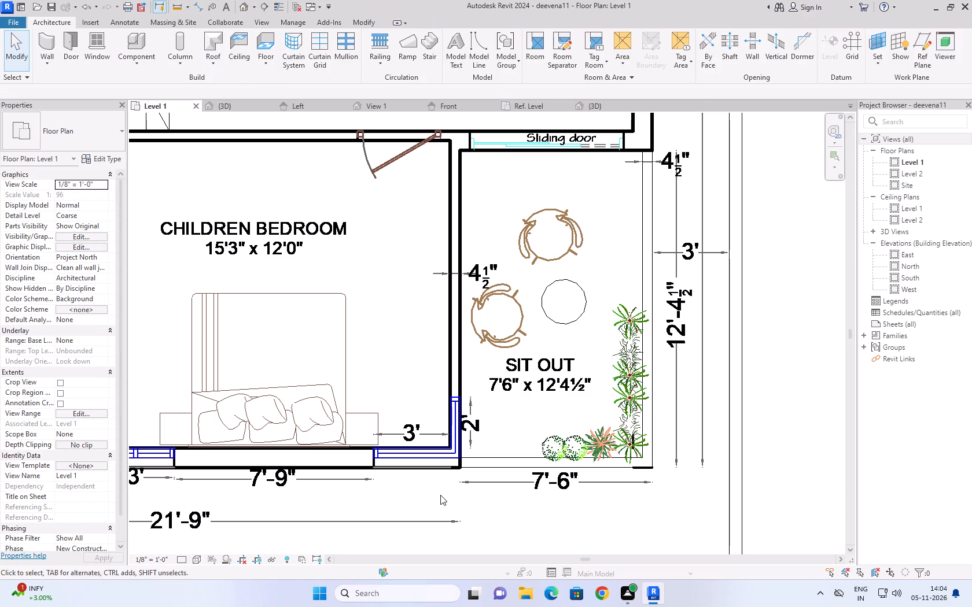
click(449, 429)
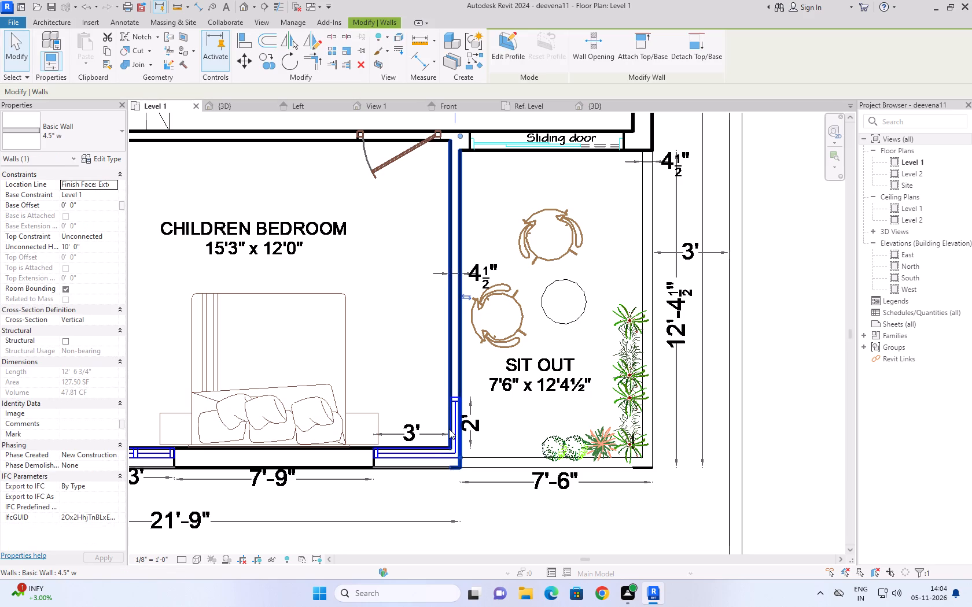
click(401, 389)
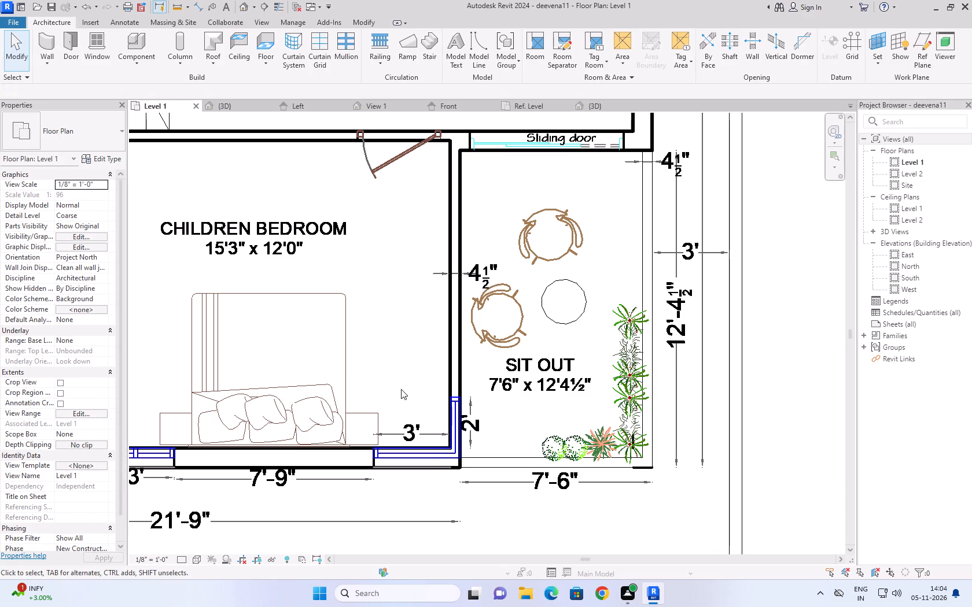
key(ctrl+z)
key(ctrl+z)
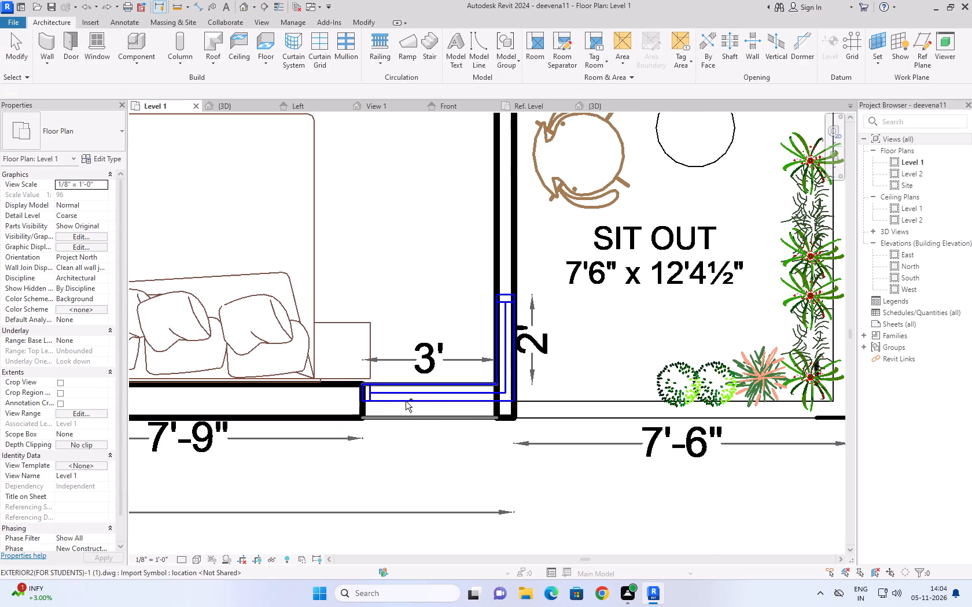
key(ctrl+z)
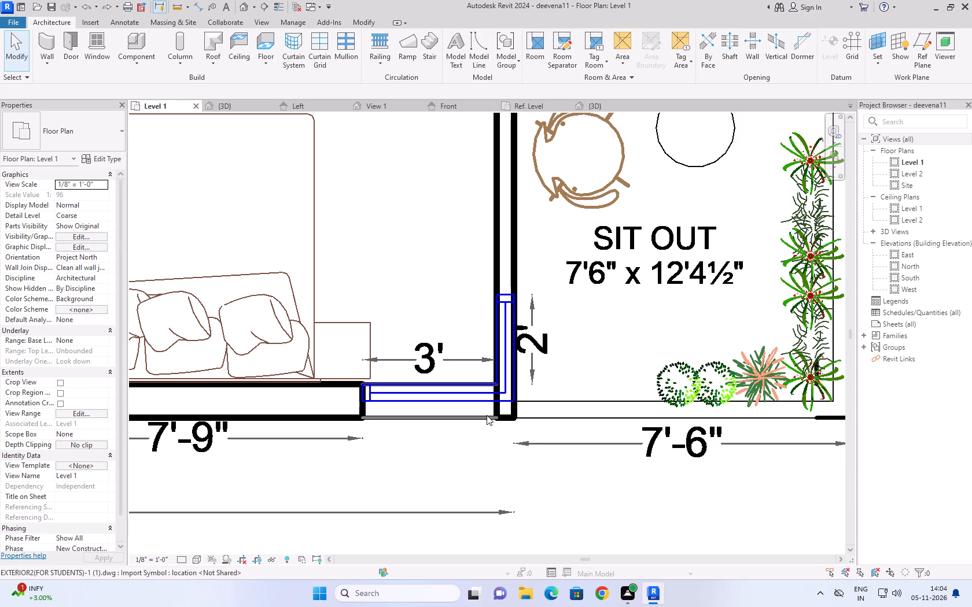
key(ctrl+z)
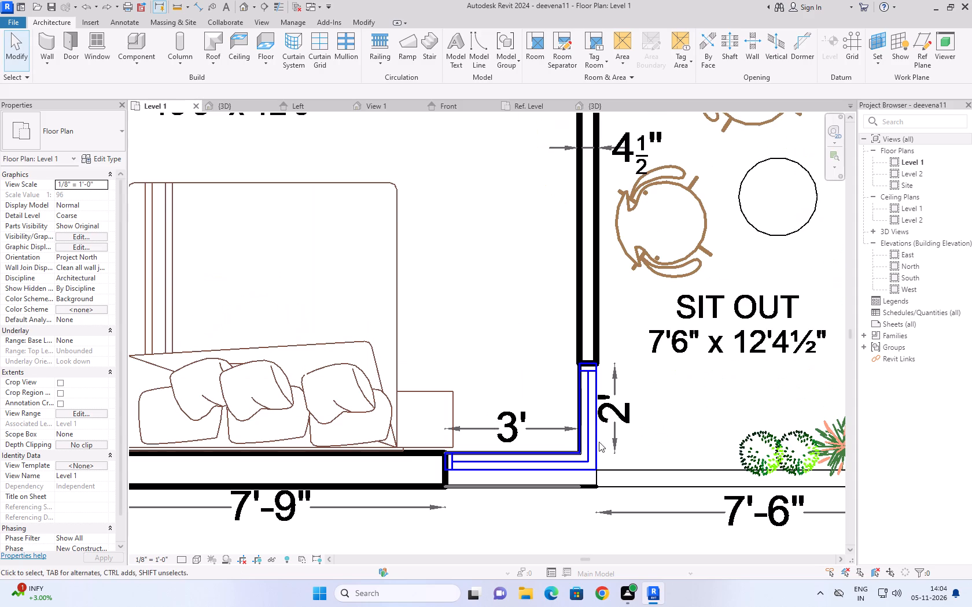
click(512, 377)
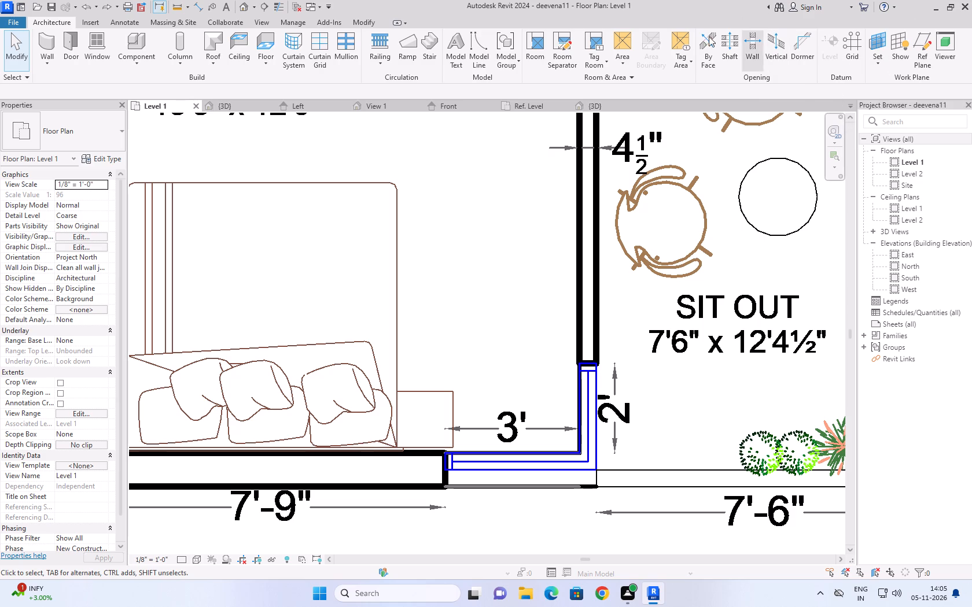
Draw 5' high 4.5" w walls along the sit out's 7'-6" and 12'-4½" outer edges, from the window corner to the sliding door wall.
click(51, 66)
click(65, 83)
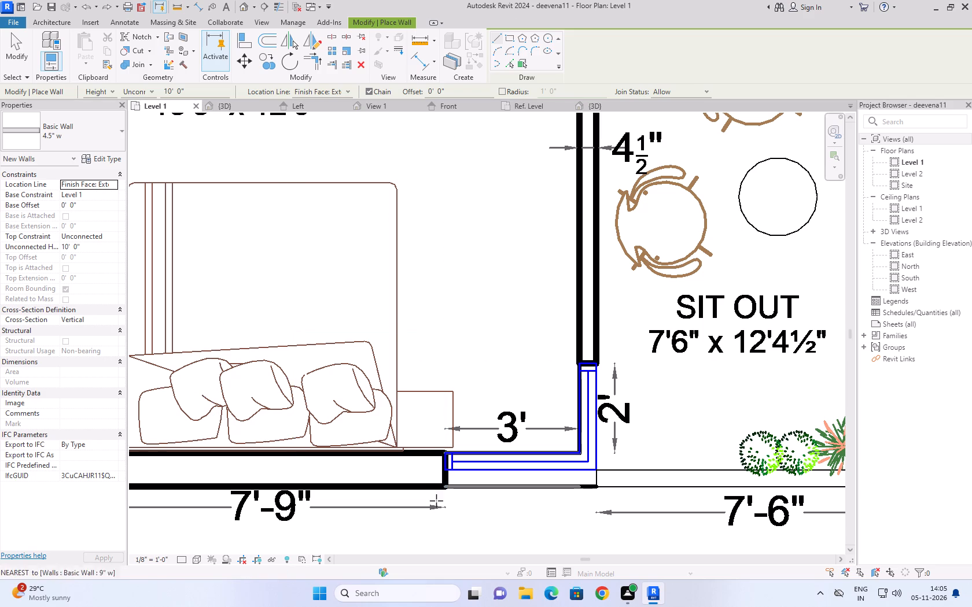
scroll(492, 305, down, 2)
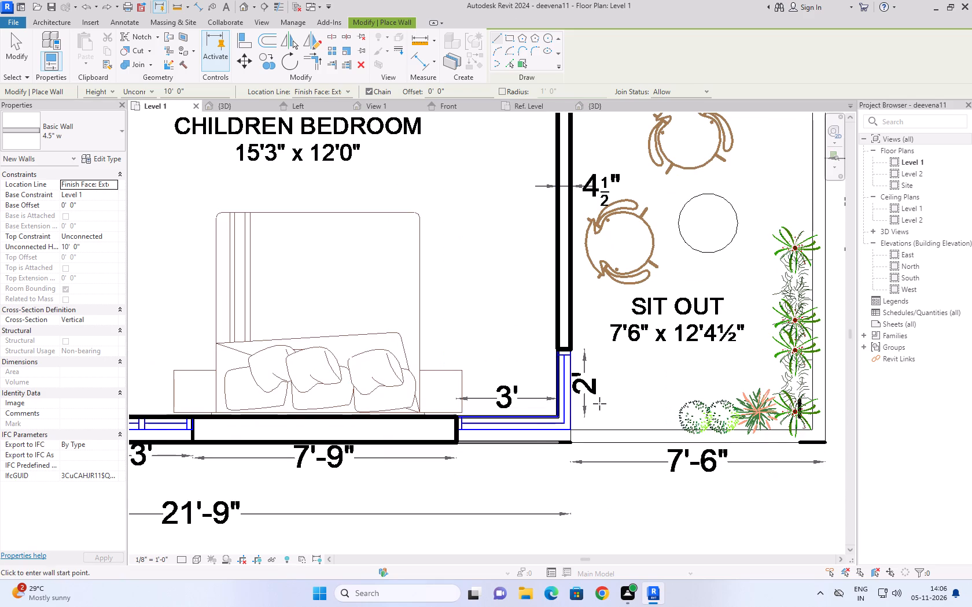
scroll(599, 404, down, 1)
middle_drag(599, 404, 504, 388)
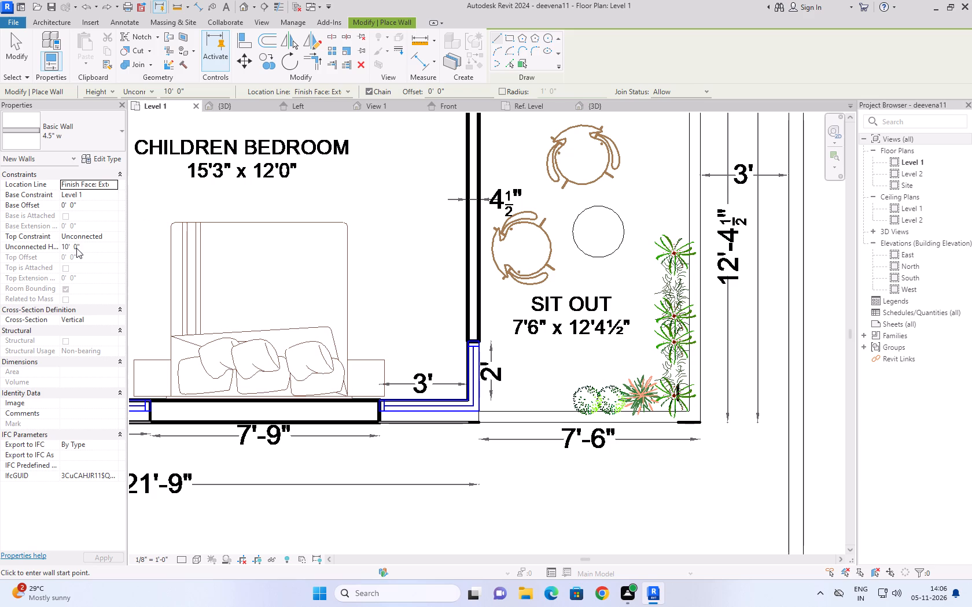
click(91, 246)
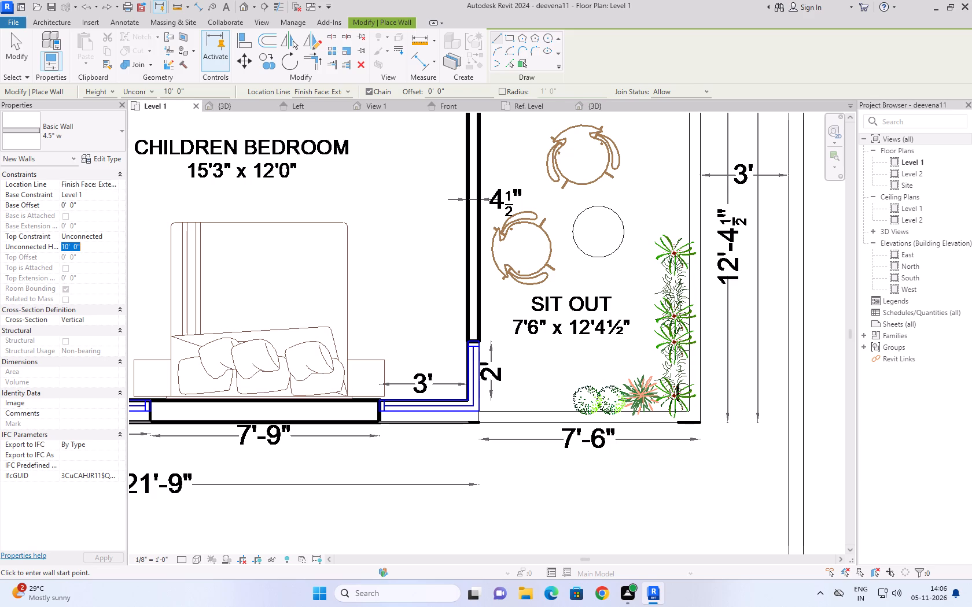
key(5)
key(apostrophe)
key(Return)
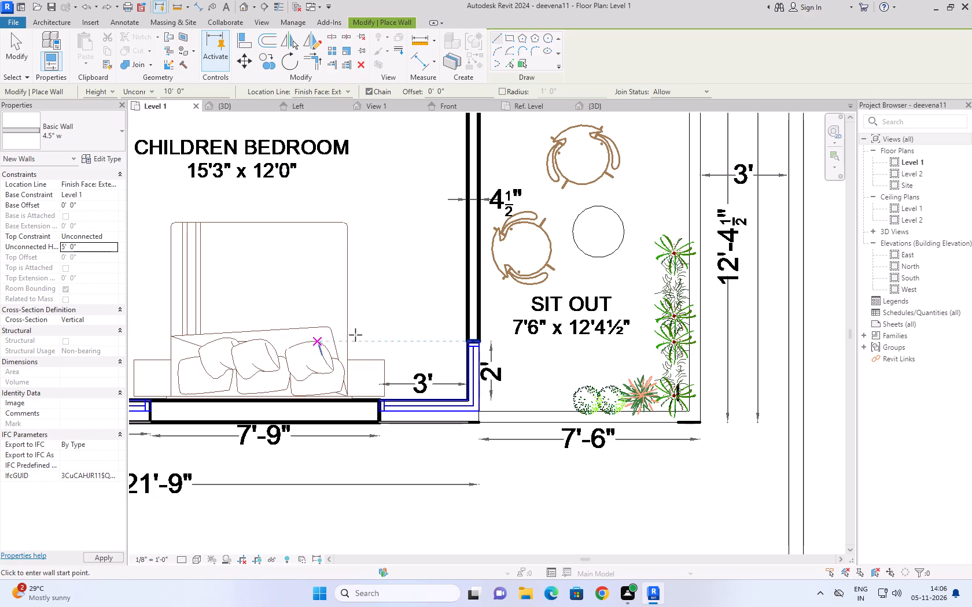
scroll(571, 283, down, 1)
middle_drag(571, 283, 468, 336)
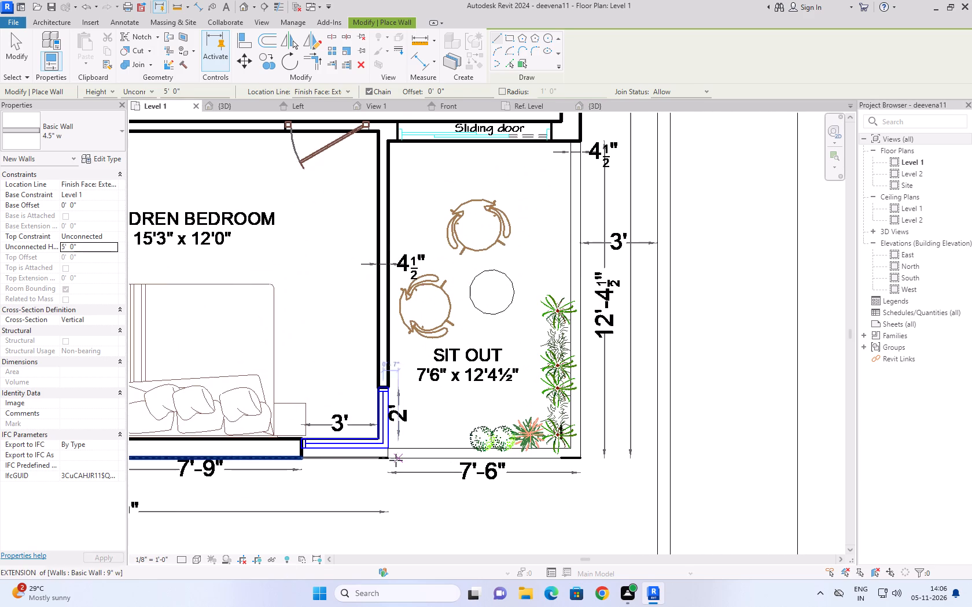
click(387, 458)
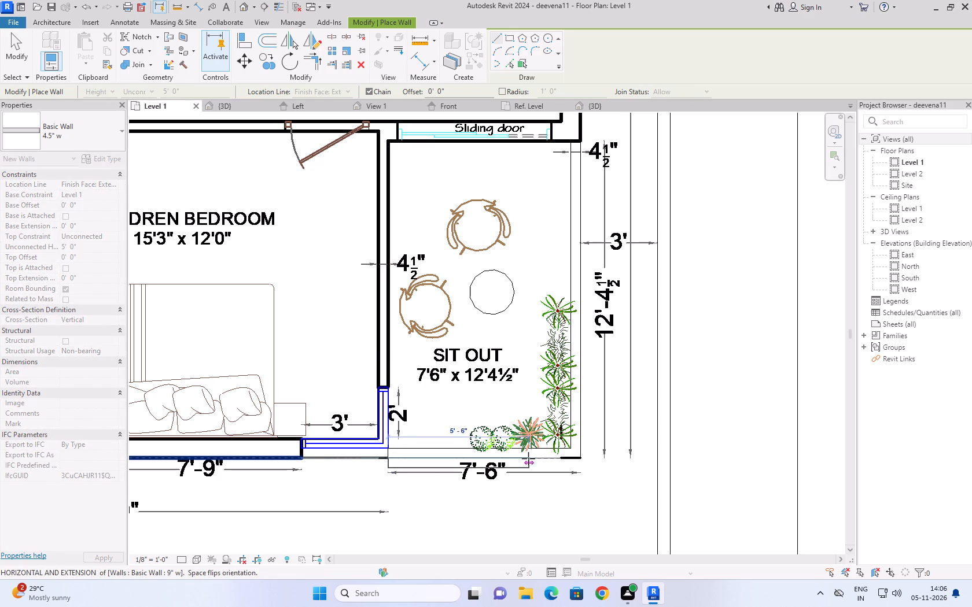
key(space)
click(580, 457)
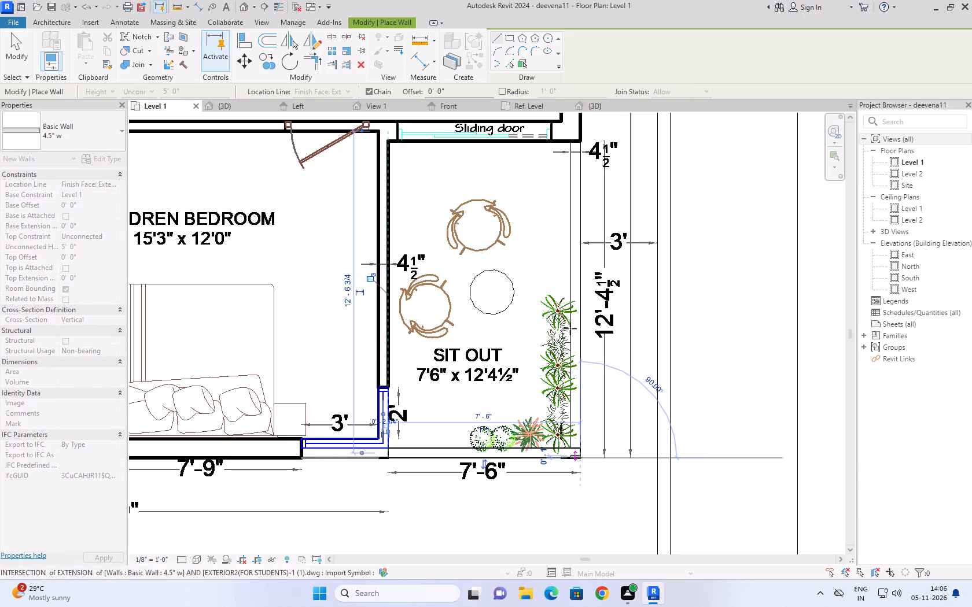
click(586, 139)
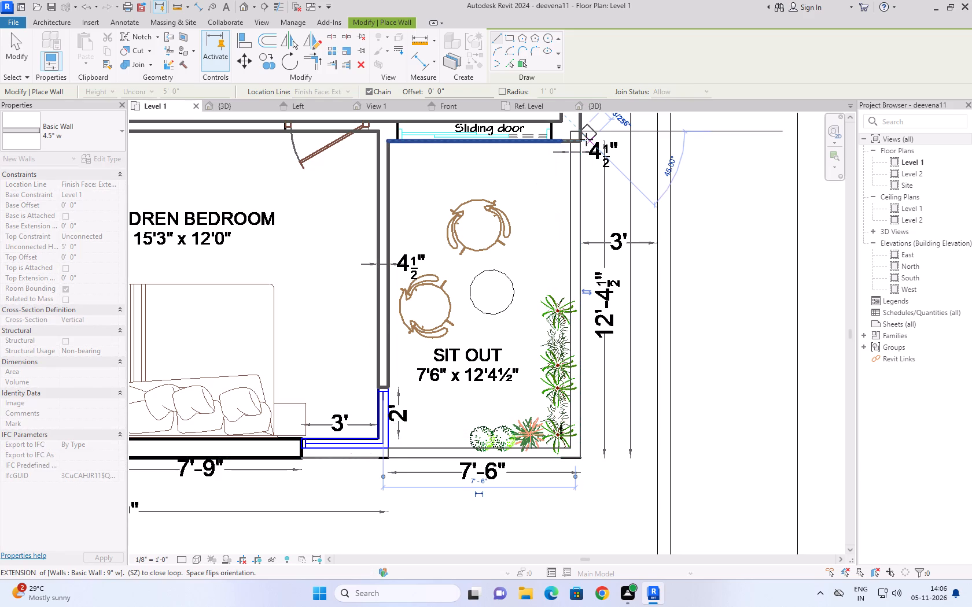
key(Escape)
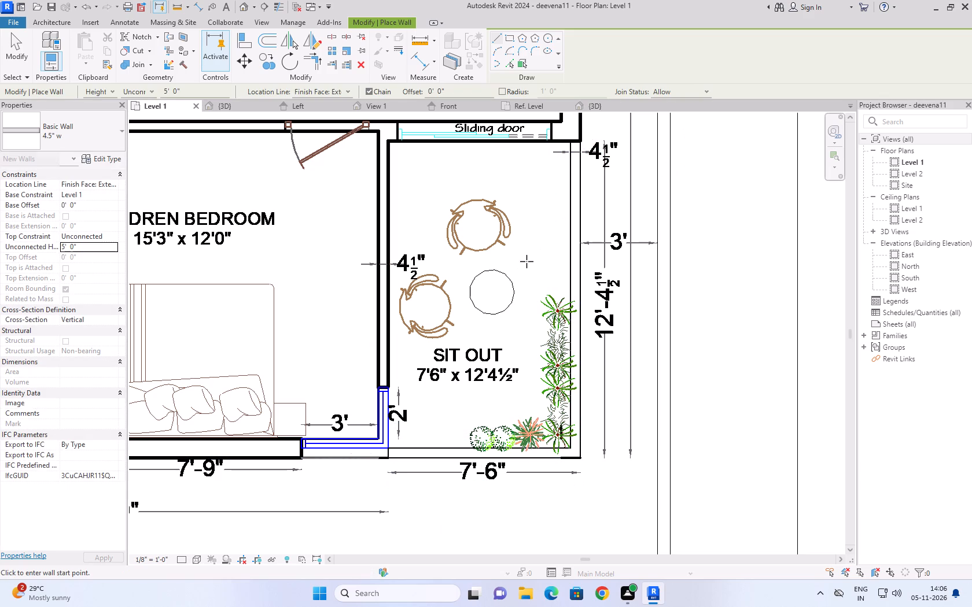
key(Escape)
Duplicate the Basic Wall 4.5" w type as 4.5" w 2 for new walls.
scroll(529, 253, down, 1)
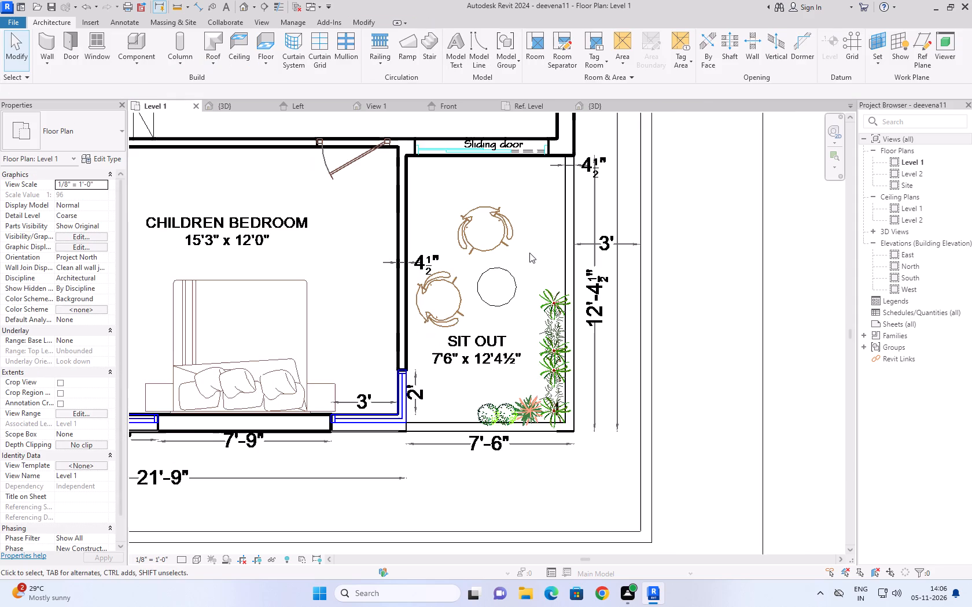
middle_drag(529, 253, 558, 291)
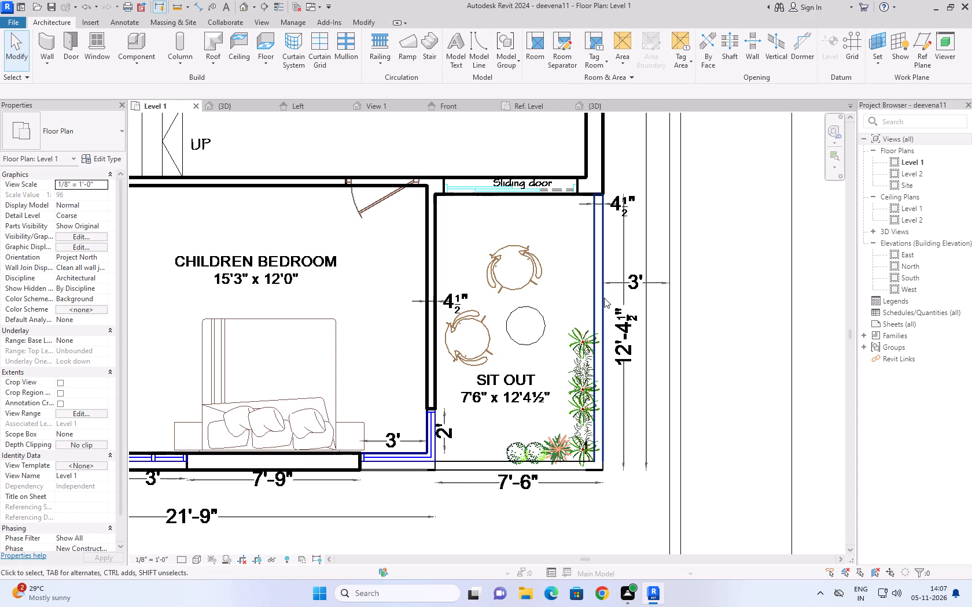
middle_drag(524, 306, 657, 379)
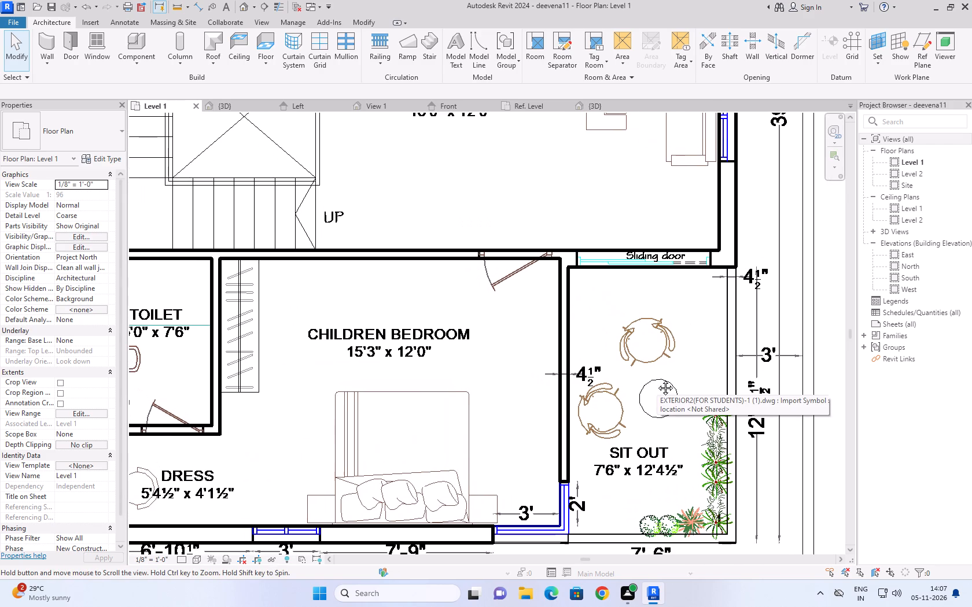
middle_drag(657, 379, 621, 233)
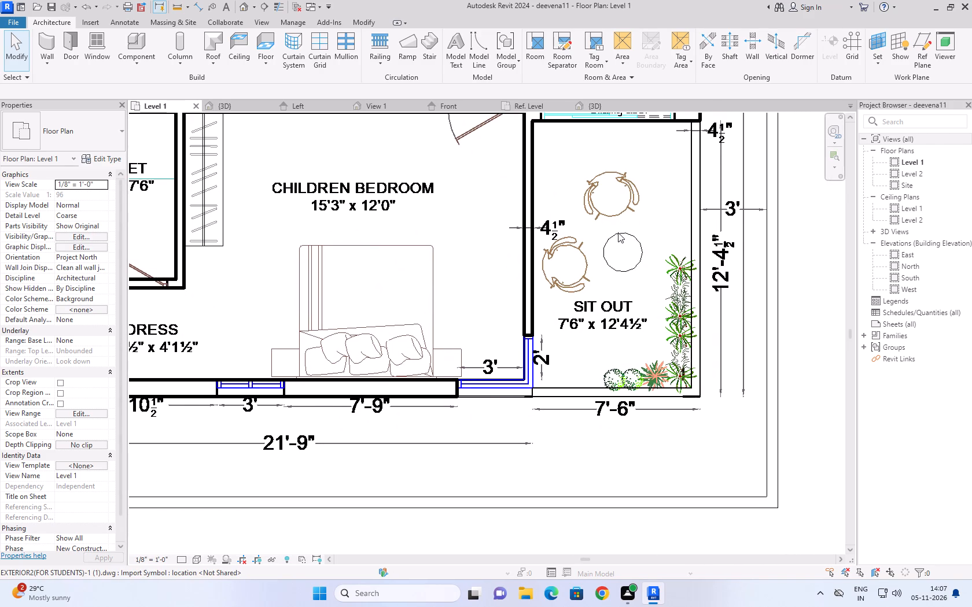
click(46, 68)
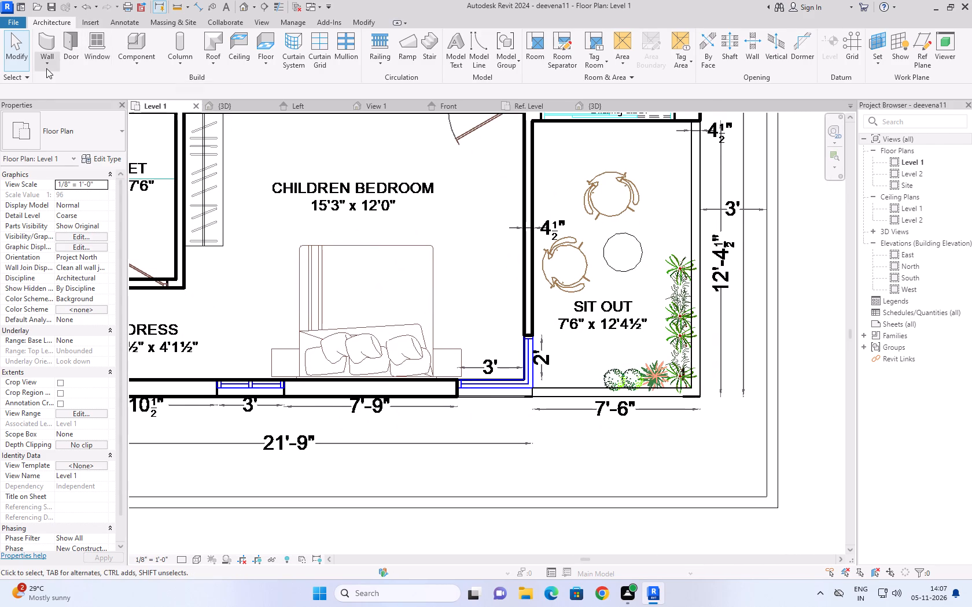
click(79, 85)
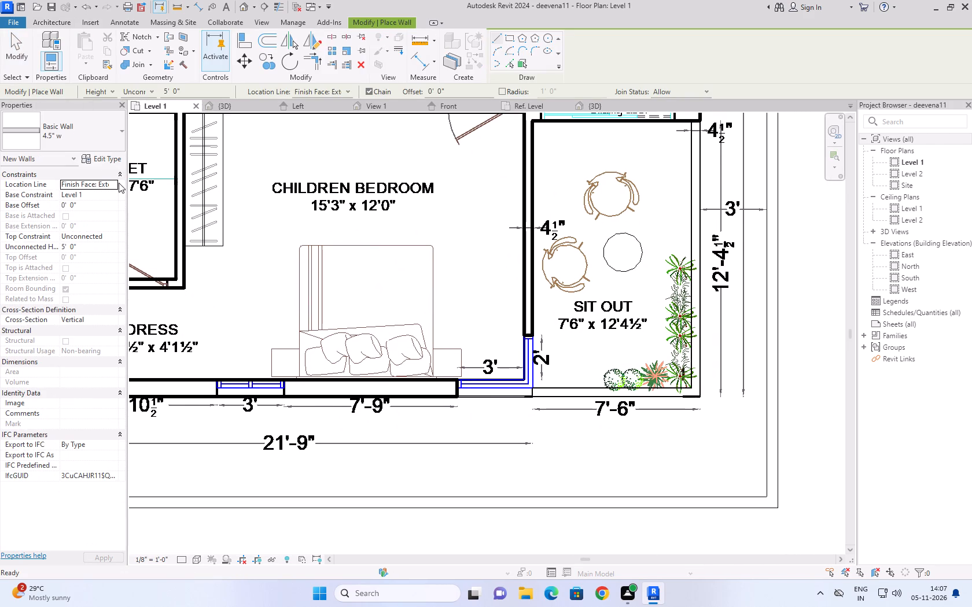
click(108, 157)
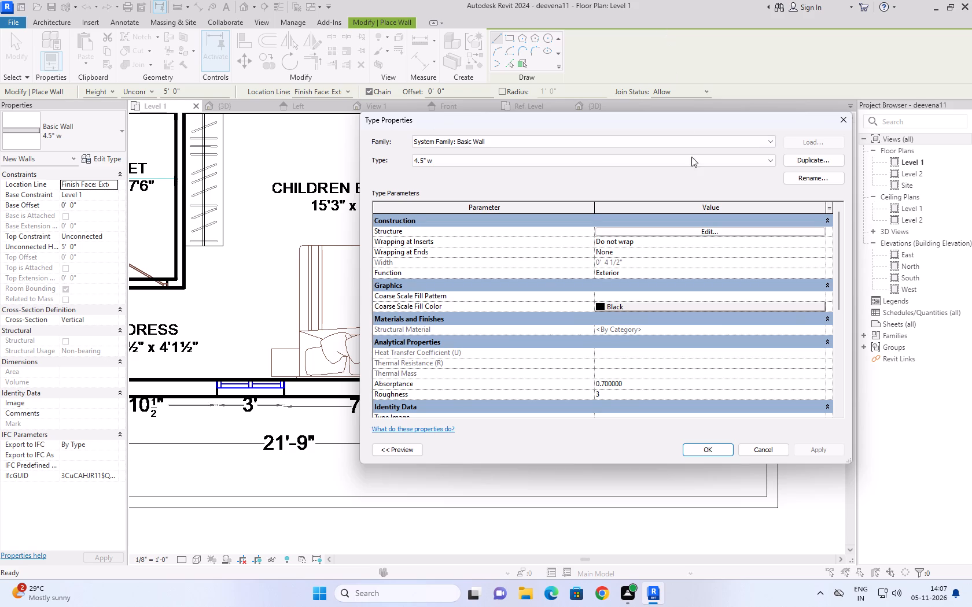
click(813, 164)
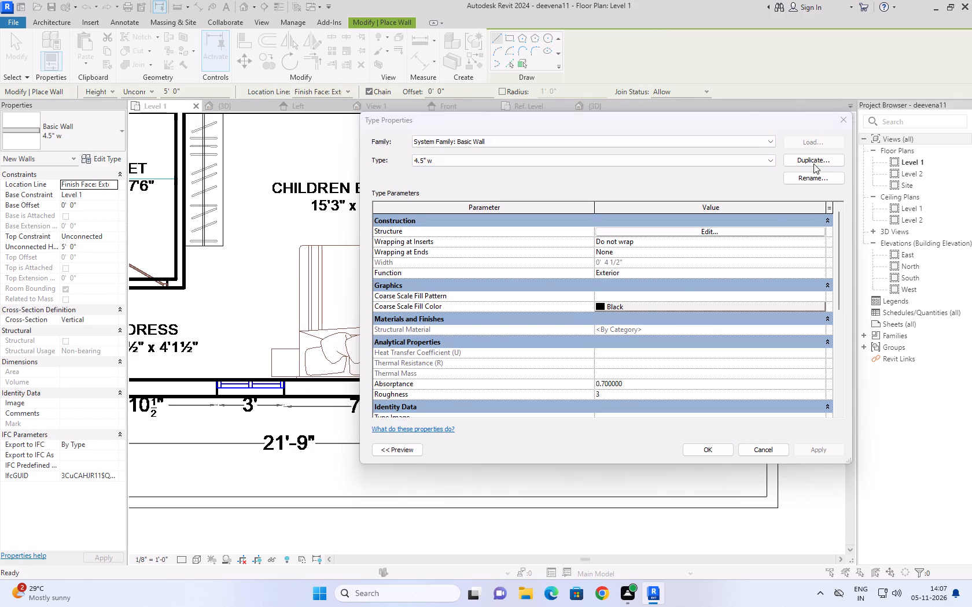
click(727, 450)
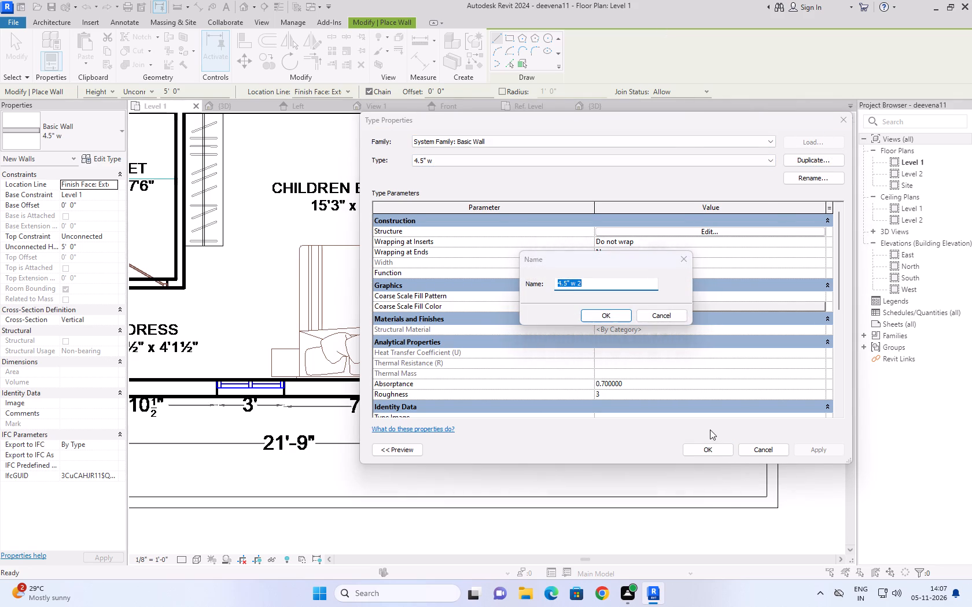
click(606, 313)
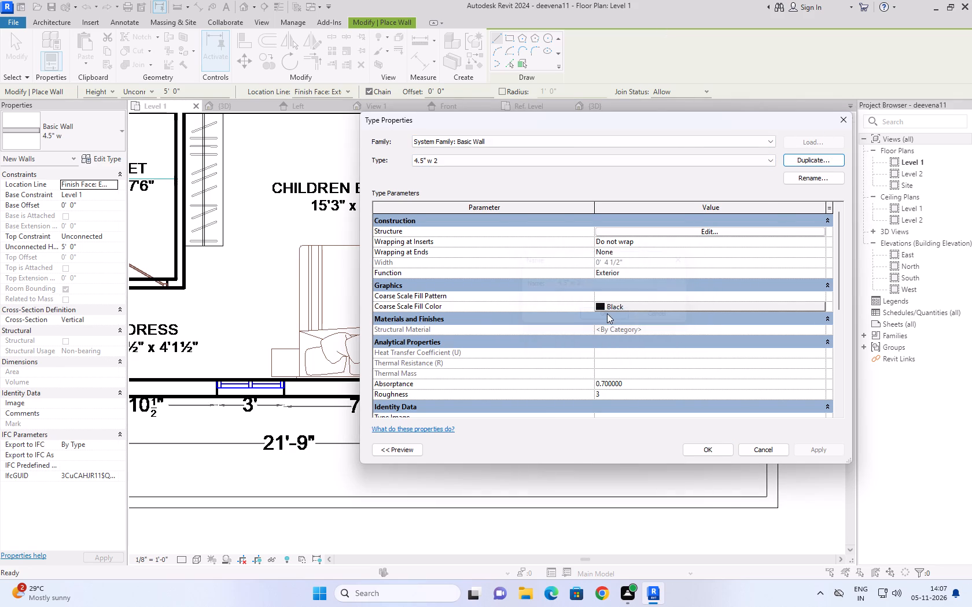
click(687, 448)
Draw a 5' high 4.5" w 2 wall along the 2' corner window section between the children bedroom and the sit out.
scroll(528, 379, up, 3)
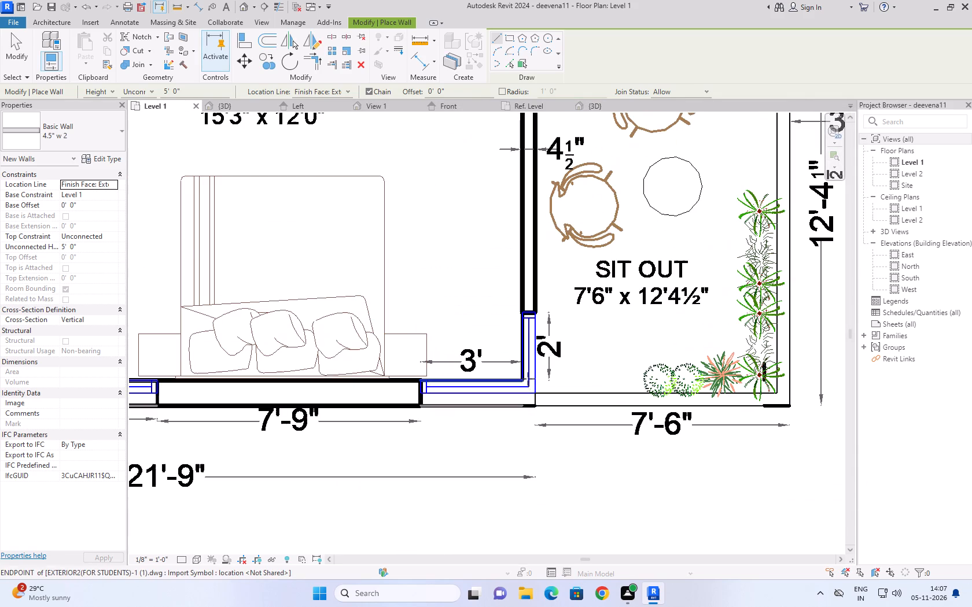
click(536, 313)
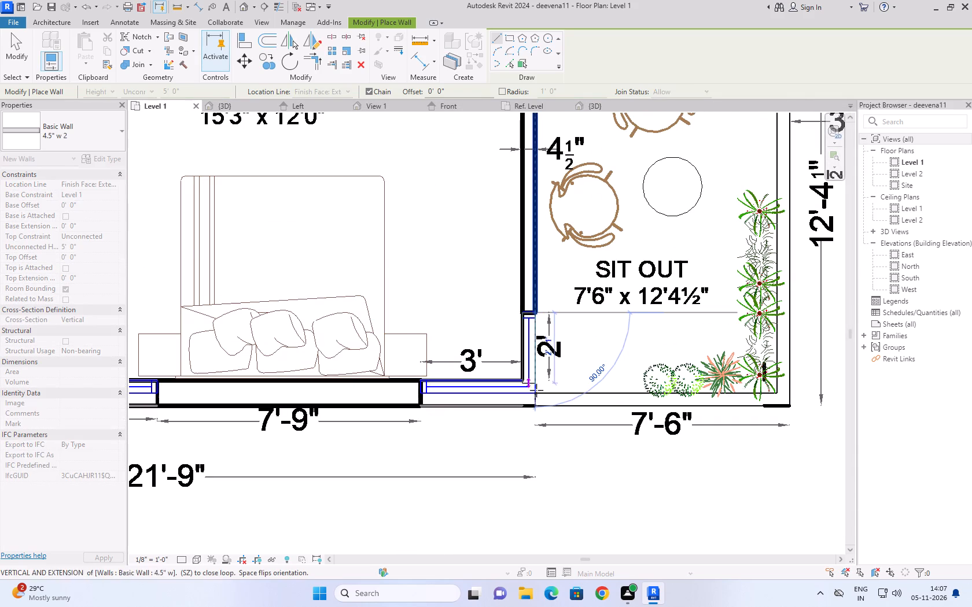
click(532, 406)
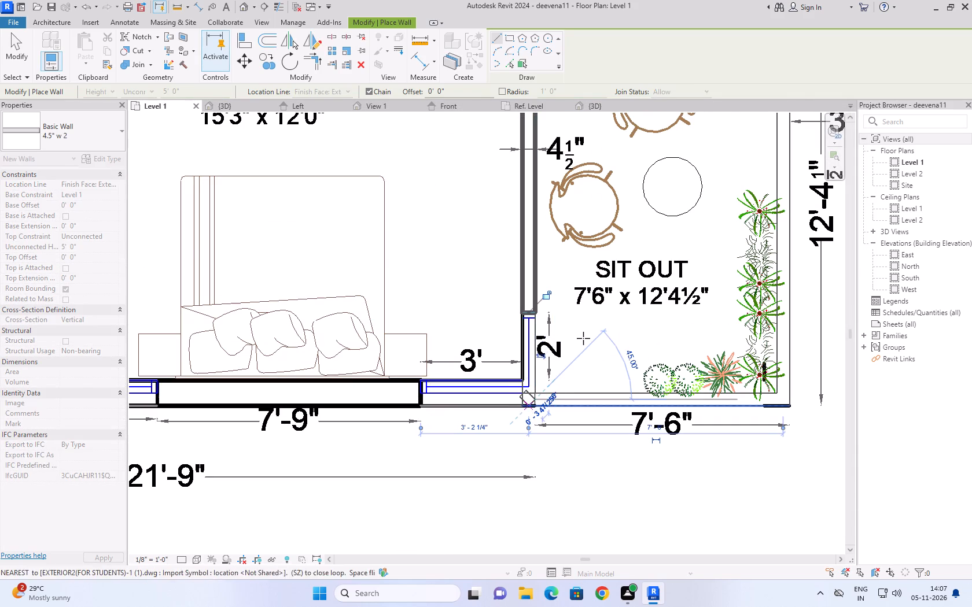
key(Escape)
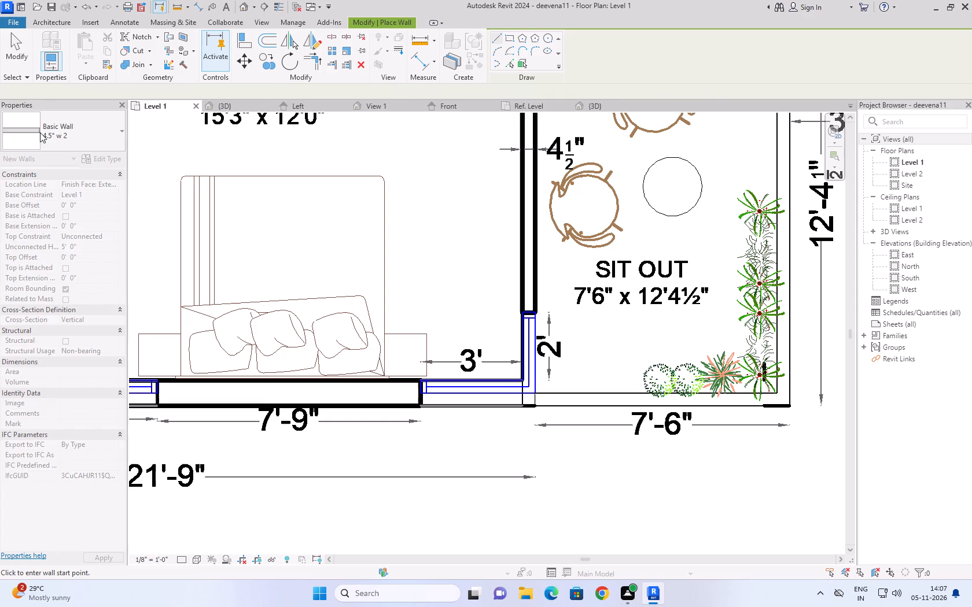
Duplicate the Basic Wall 9" w type as 9" w 2 for new walls.
click(107, 134)
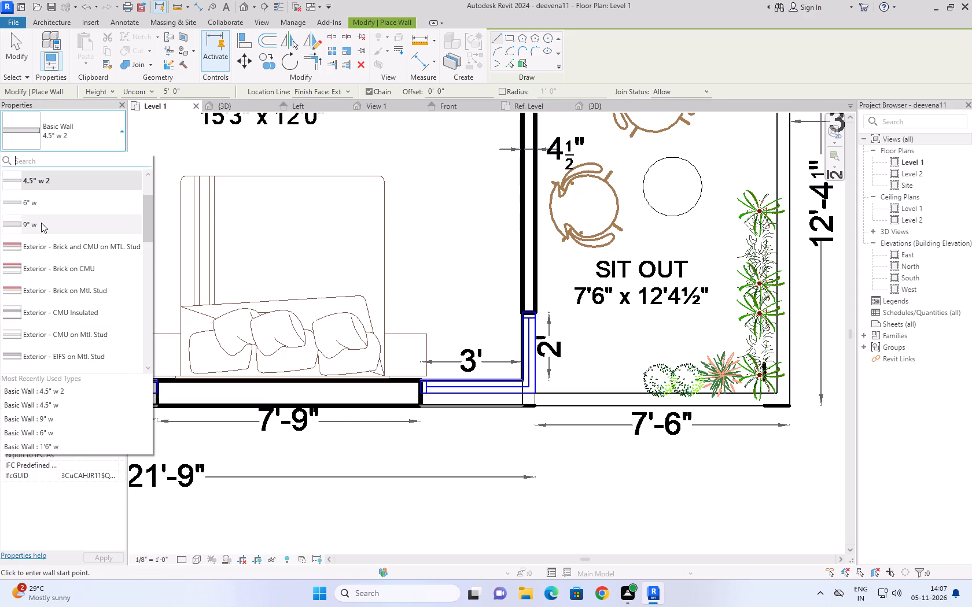
click(41, 224)
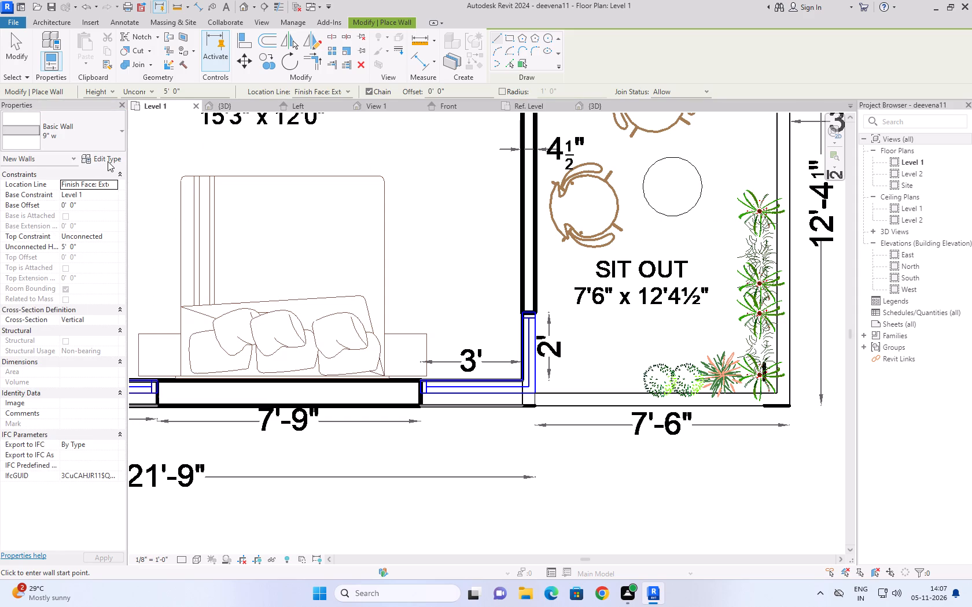
click(108, 161)
click(811, 158)
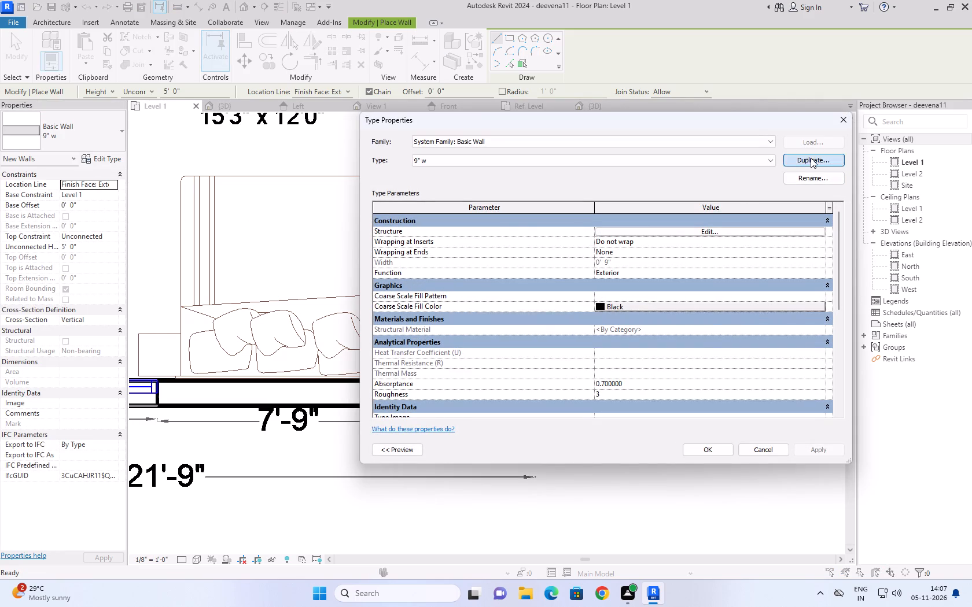
click(600, 320)
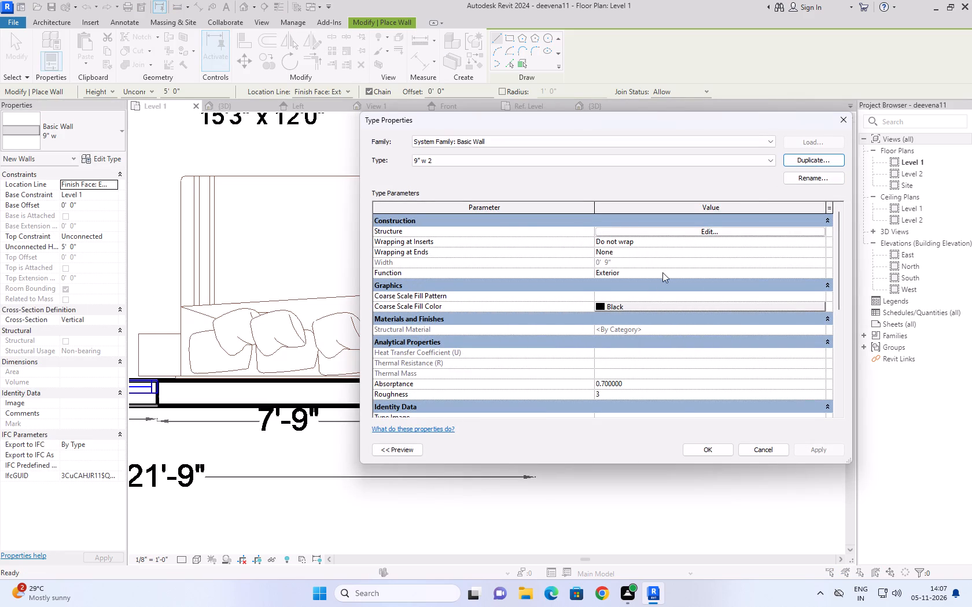
click(693, 453)
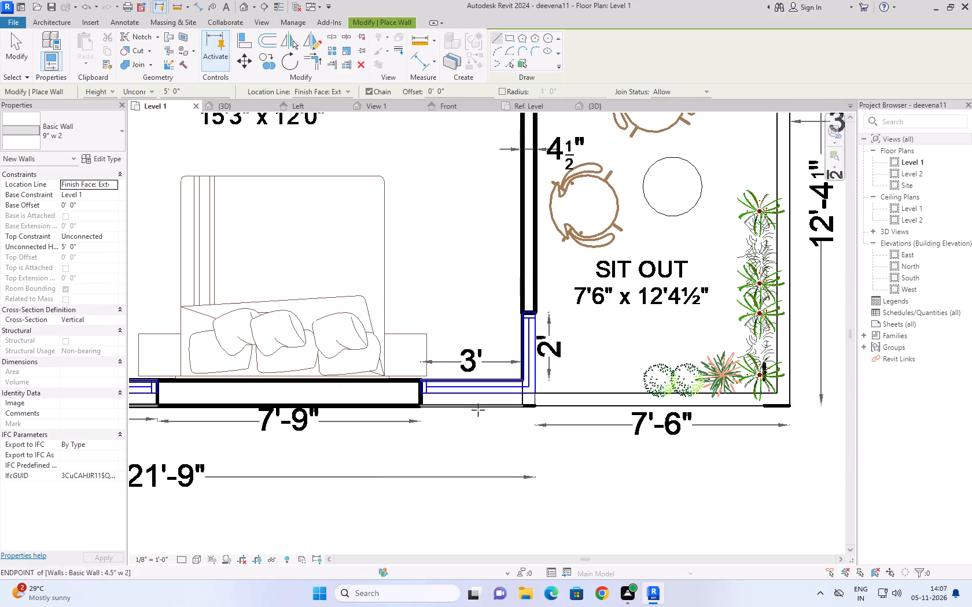
Draw a 5' high 9" w 2 wall across the 3' corner window section of the children bedroom, flipped to follow the outer wall face.
scroll(460, 408, up, 4)
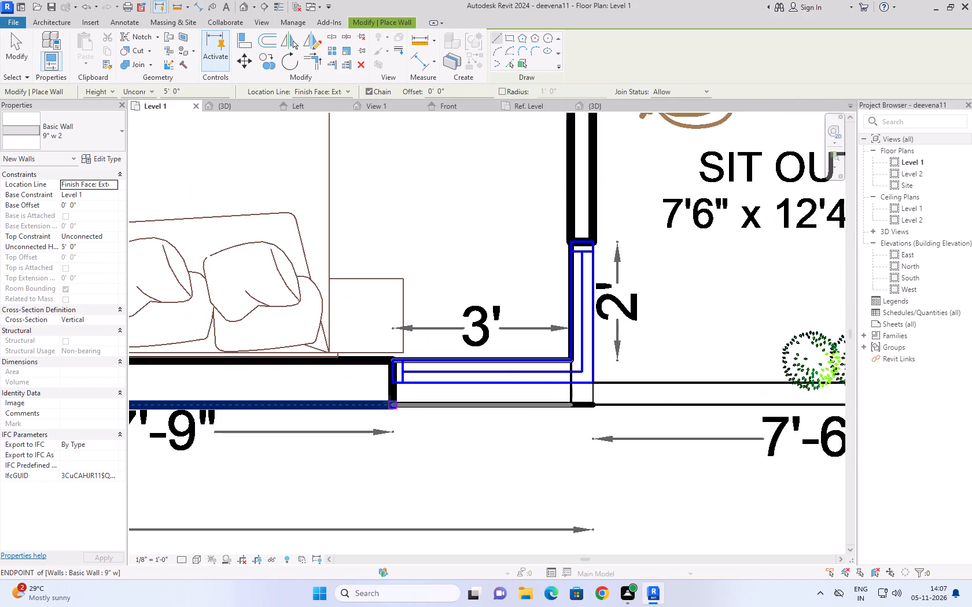
click(391, 402)
key(space)
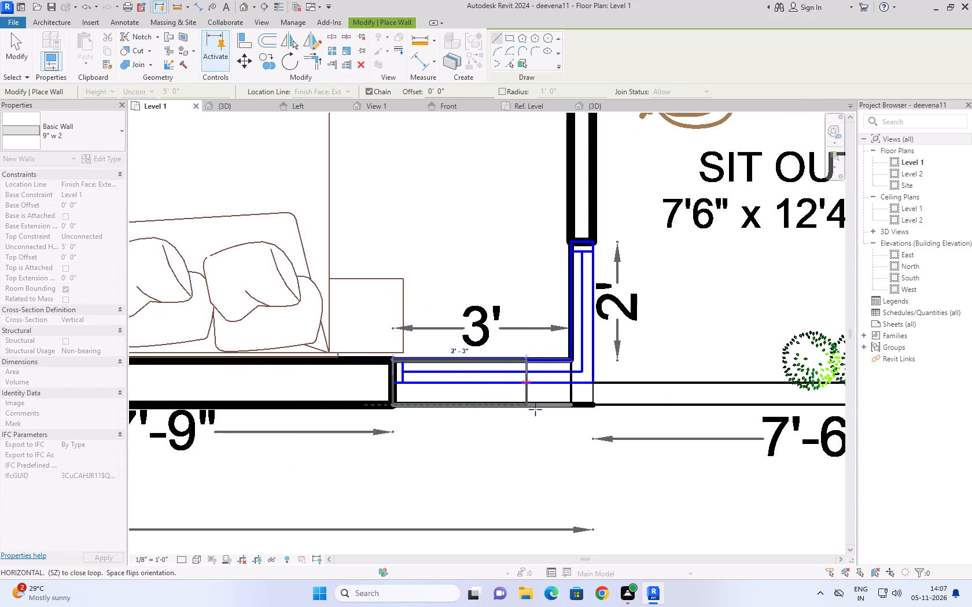
click(570, 402)
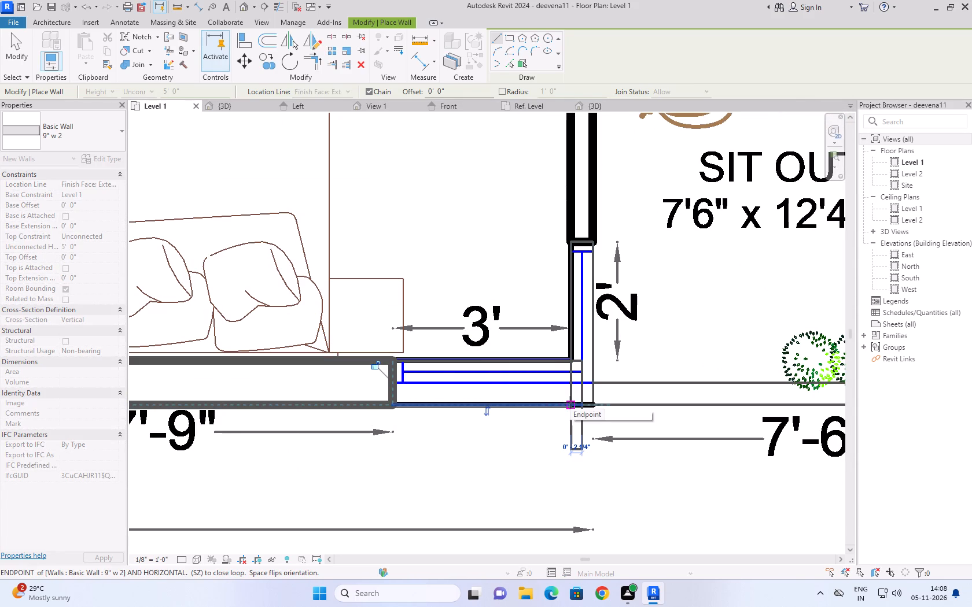
key(Escape)
key(Escape)
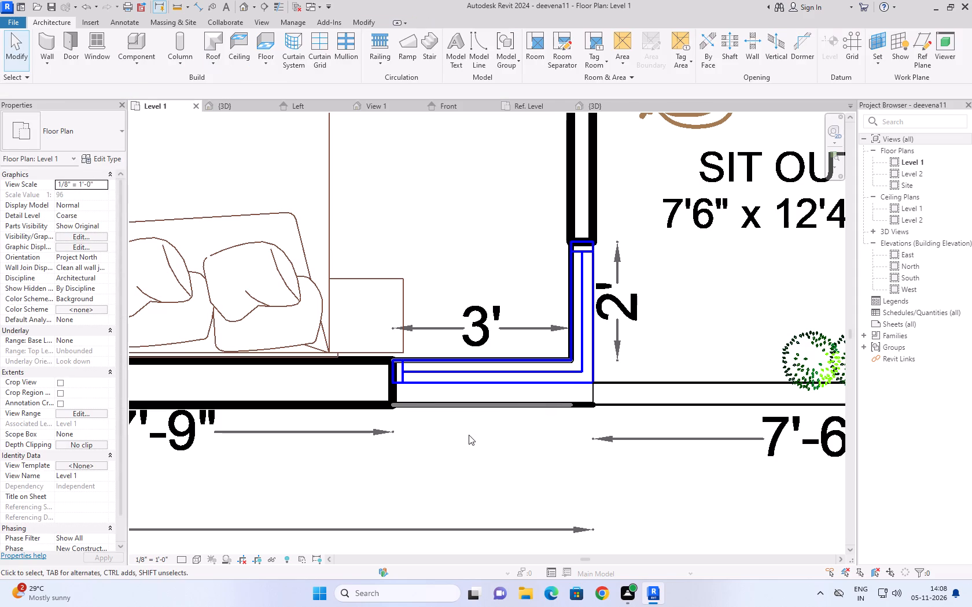
Review the new corner window wall, the surrounding first floor walls, and the neighbouring second floor plan.
scroll(469, 435, down, 1)
middle_drag(468, 435, 386, 383)
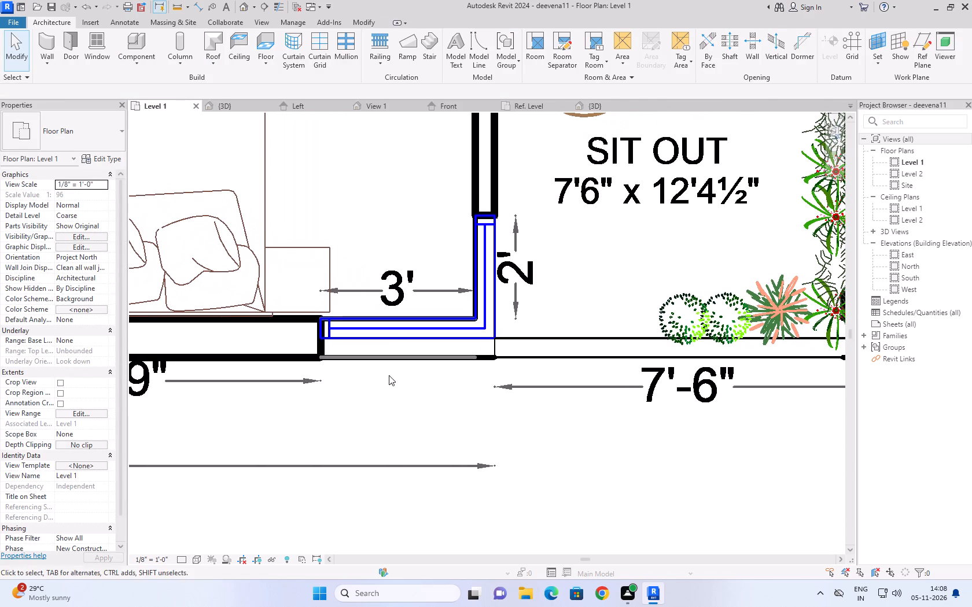
click(408, 315)
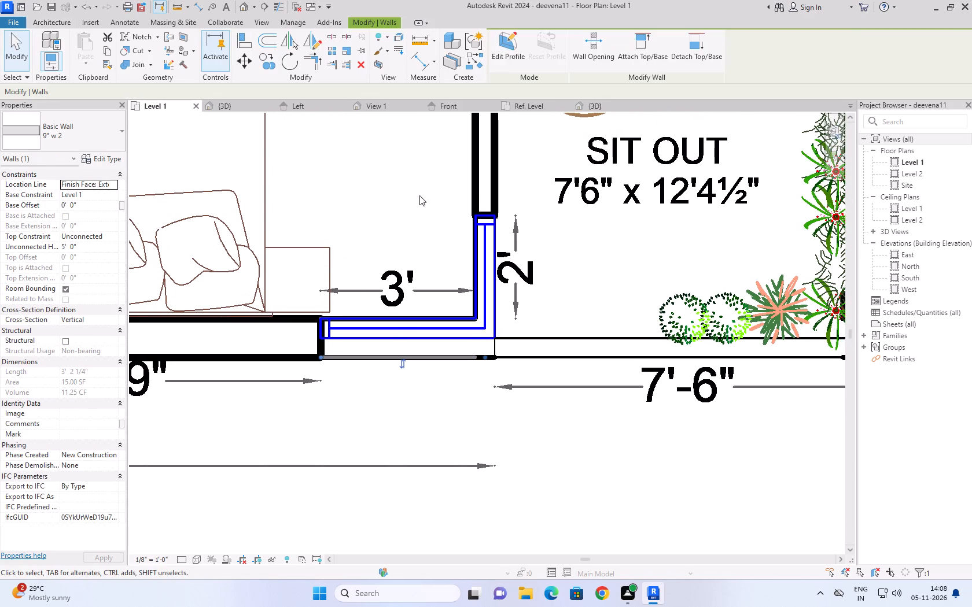
click(419, 195)
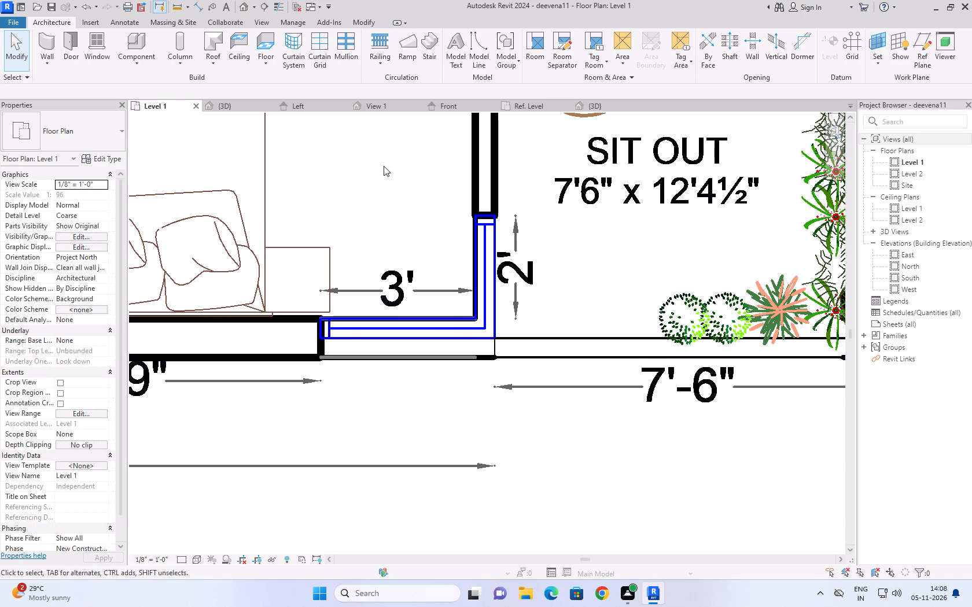
scroll(384, 165, down, 3)
middle_drag(384, 165, 378, 325)
scroll(388, 256, up, 1)
scroll(378, 315, down, 3)
scroll(341, 277, down, 2)
middle_drag(341, 277, 378, 300)
scroll(382, 300, down, 1)
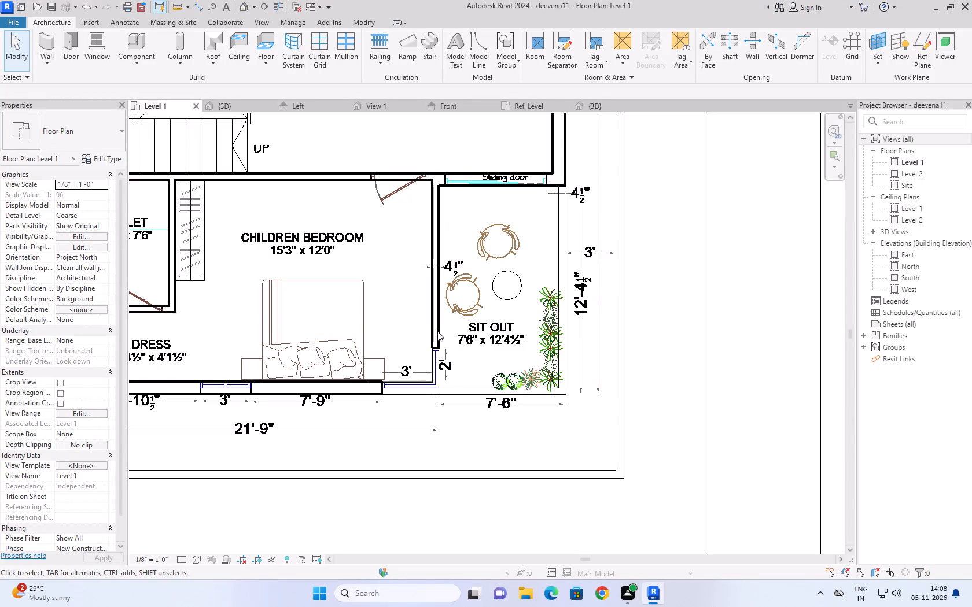
scroll(362, 314, down, 2)
middle_drag(362, 410, 453, 438)
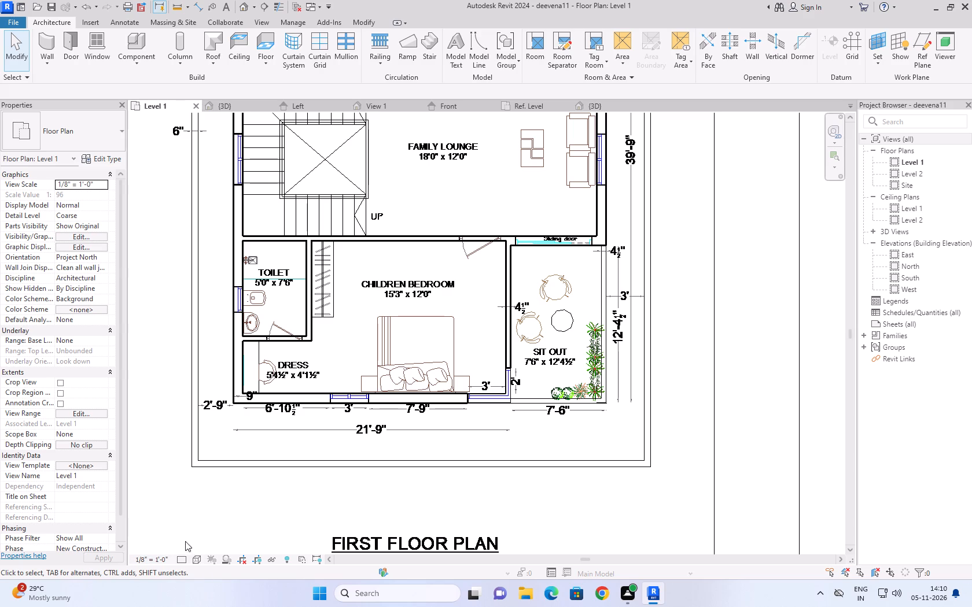
scroll(411, 353, down, 2)
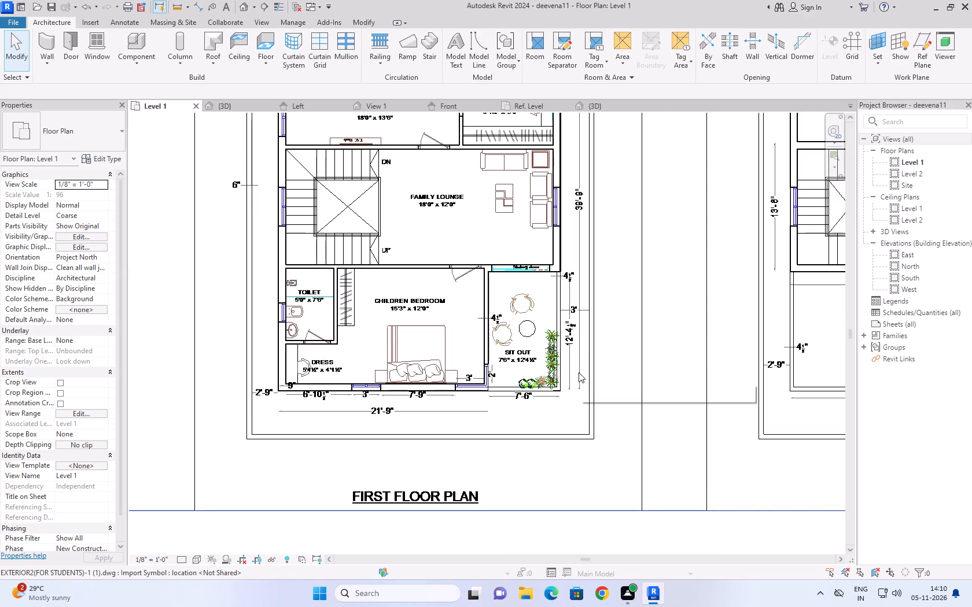
scroll(345, 275, down, 2)
scroll(389, 254, down, 2)
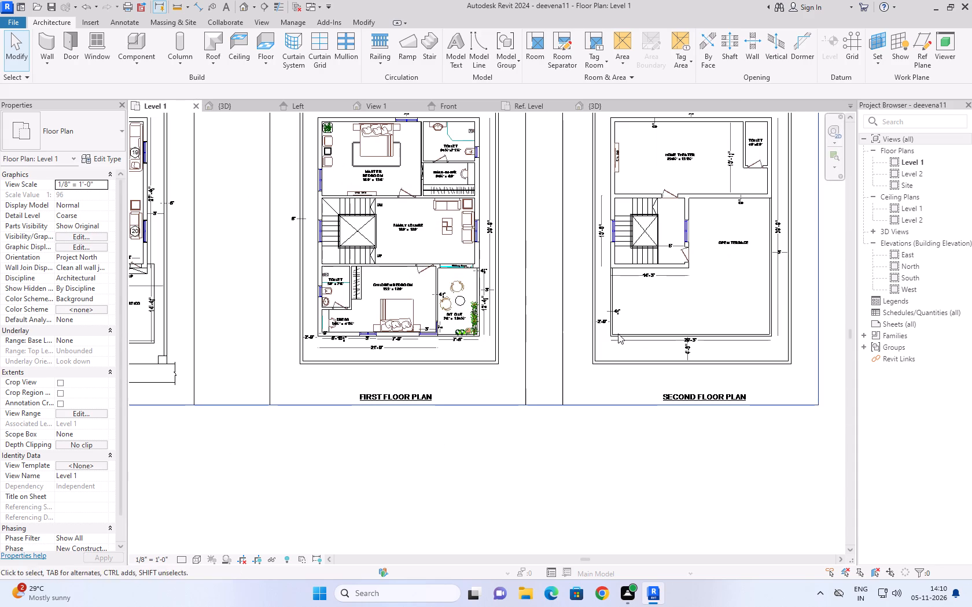
middle_drag(612, 338, 597, 367)
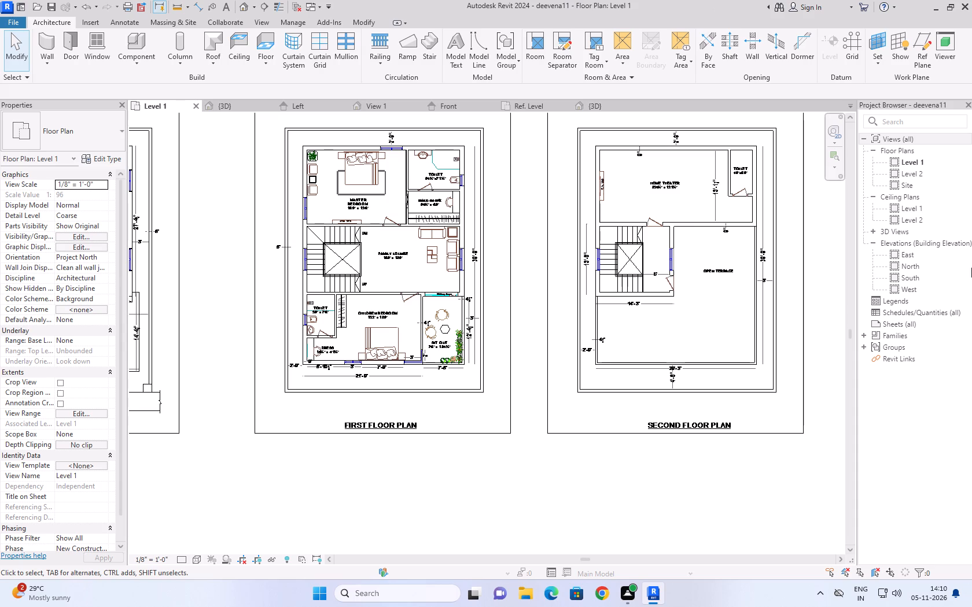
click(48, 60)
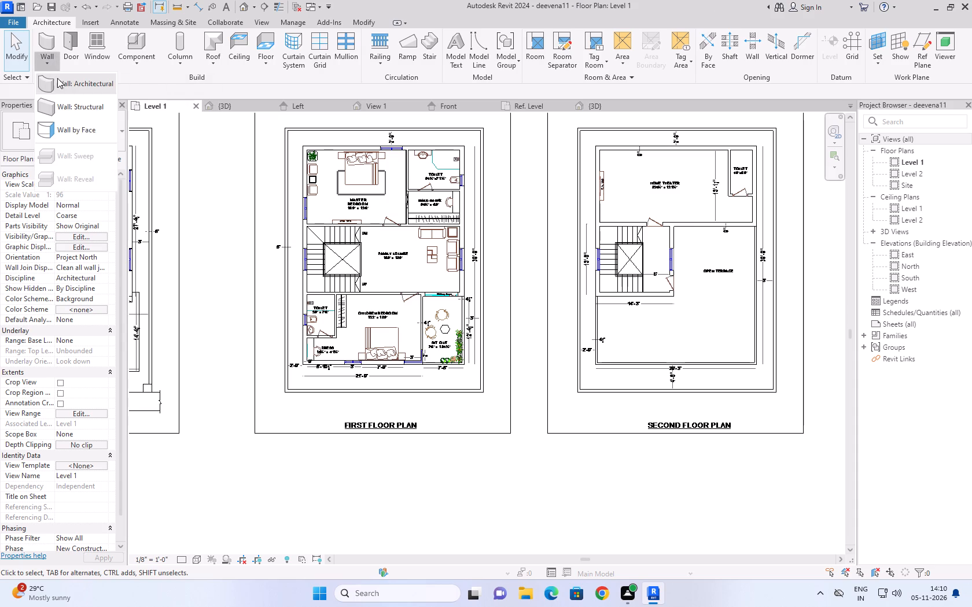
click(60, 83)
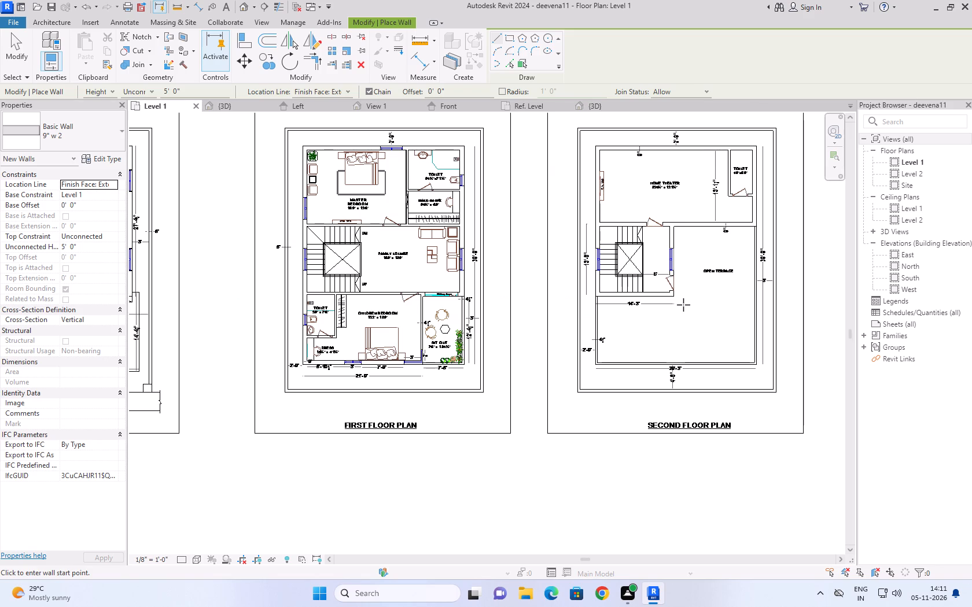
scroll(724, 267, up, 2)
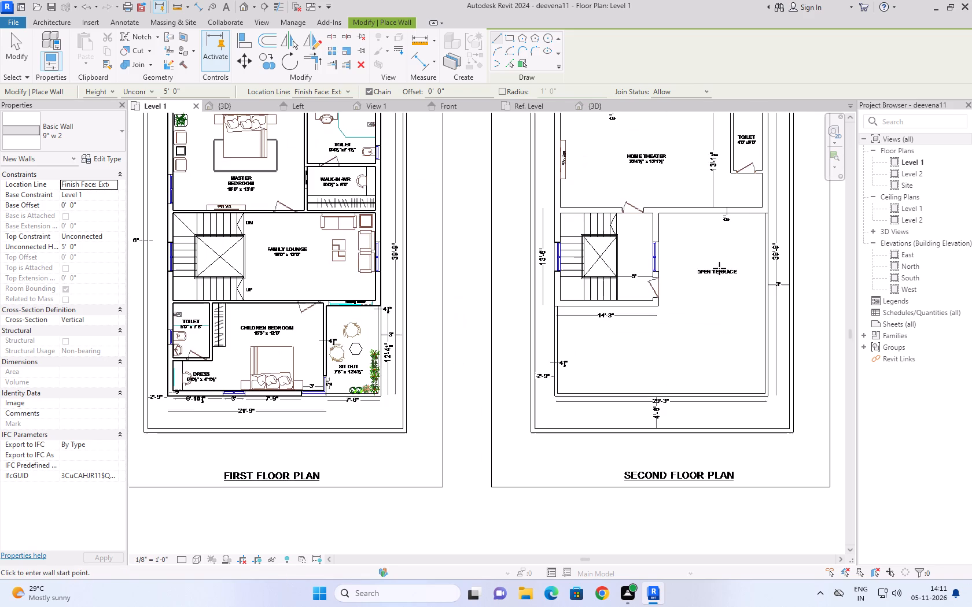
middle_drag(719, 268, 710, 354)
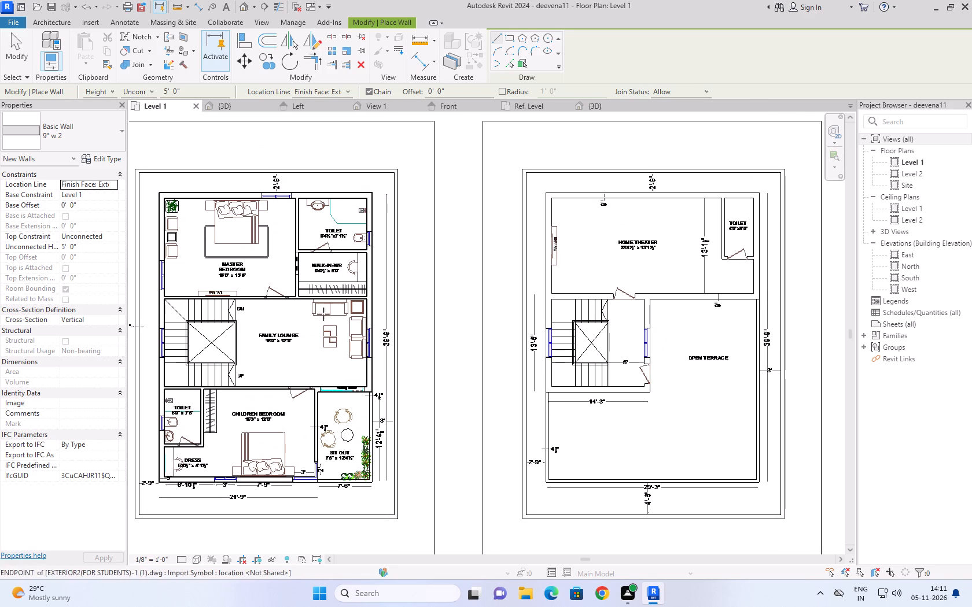
In the 3D view, set the unconnected height of both children bedroom corner window walls to 10'.
click(227, 102)
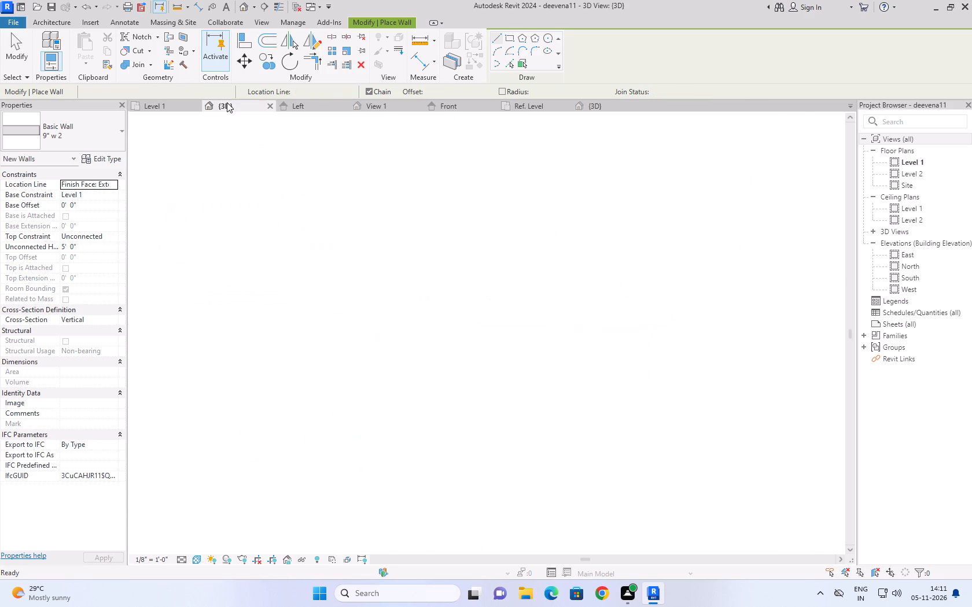
scroll(623, 306, up, 2)
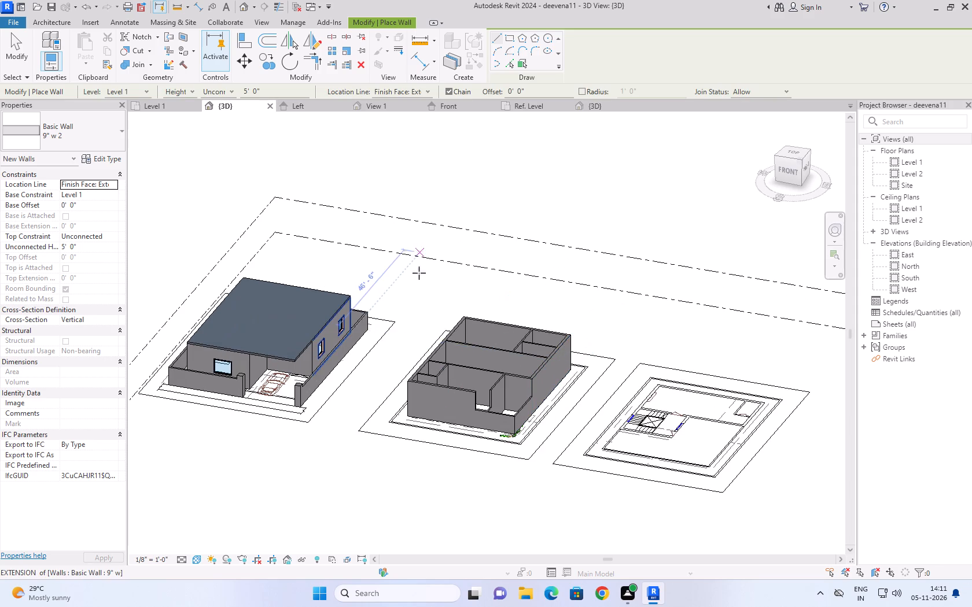
scroll(443, 307, up, 3)
scroll(484, 449, up, 4)
scroll(525, 499, up, 3)
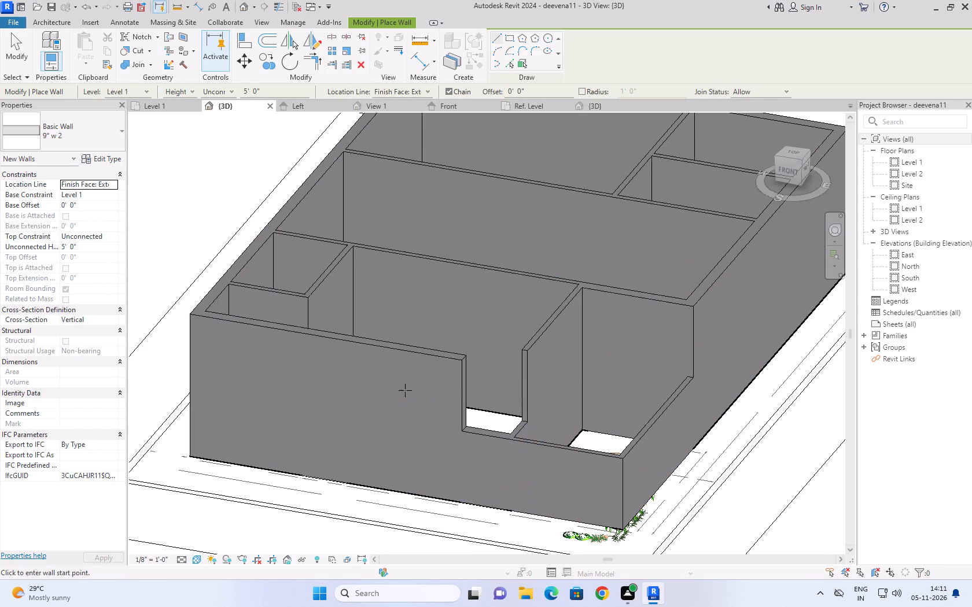
key(Escape)
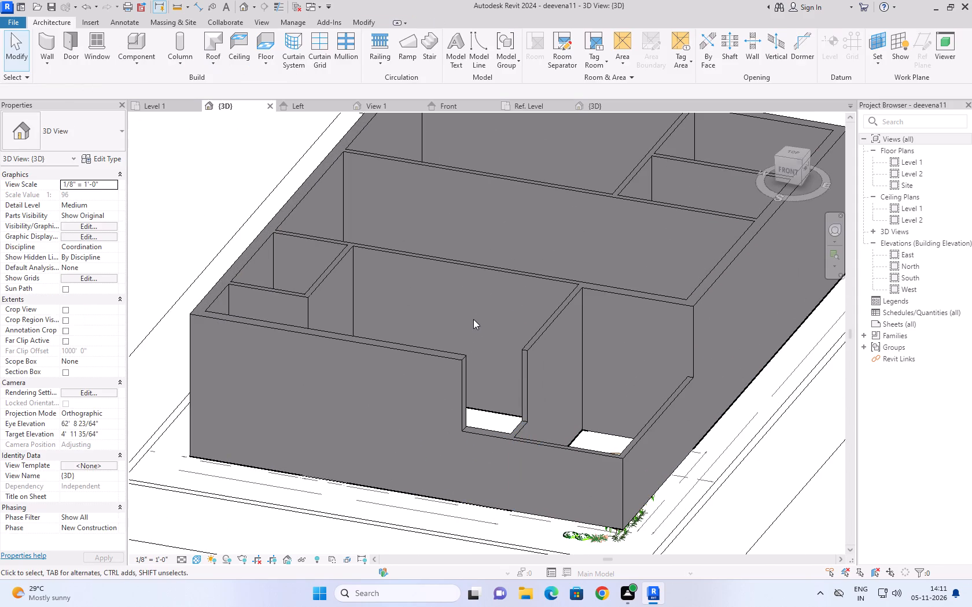
click(494, 432)
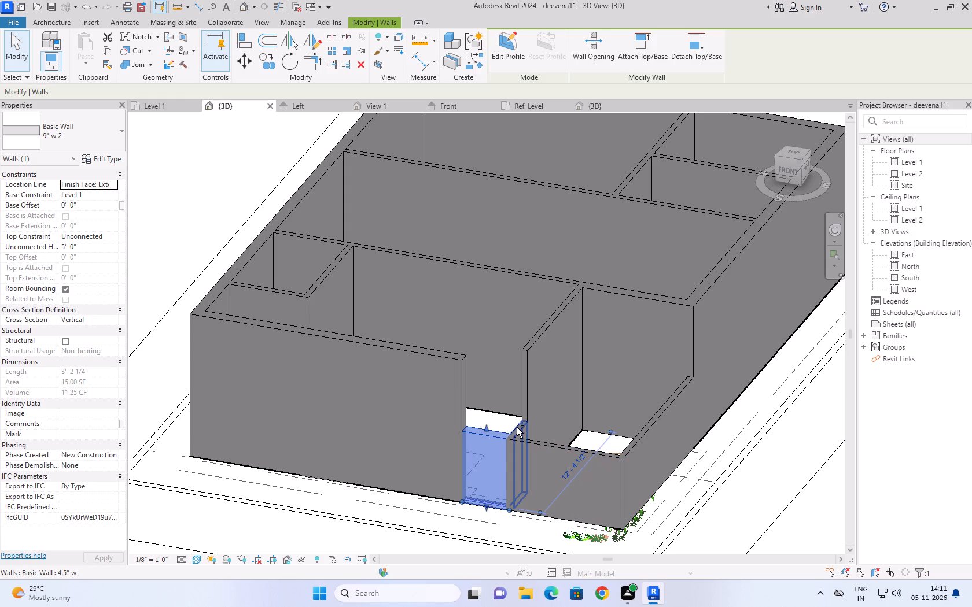
ctrl+click(517, 427)
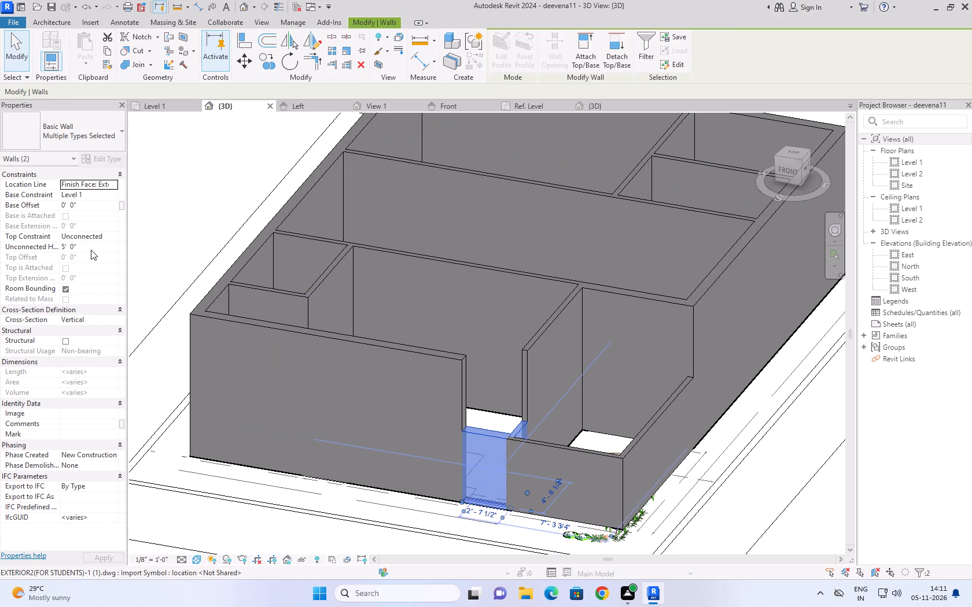
click(91, 250)
key(1)
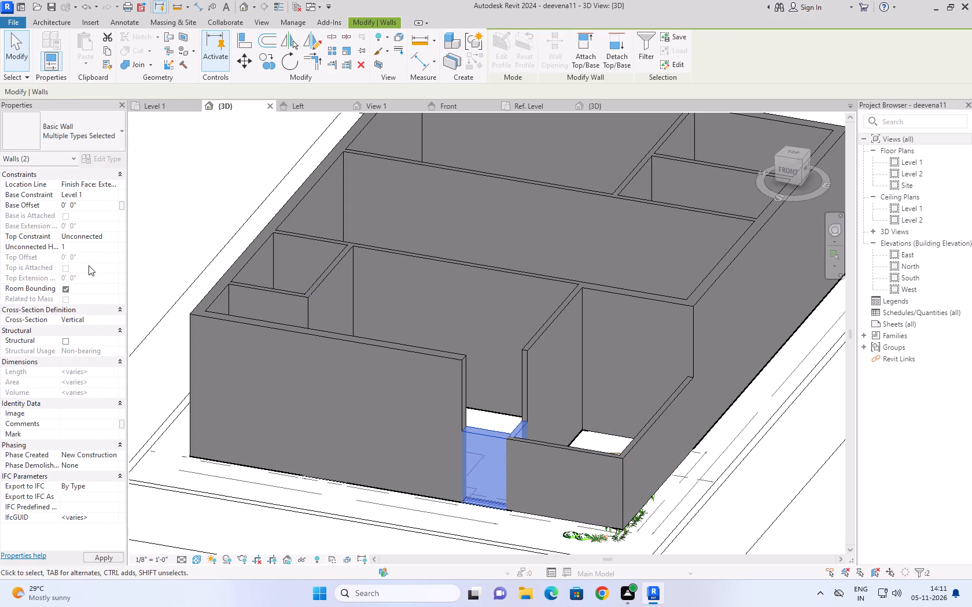
key(0)
key(apostrophe)
key(Return)
click(188, 181)
middle_drag(190, 186, 193, 191)
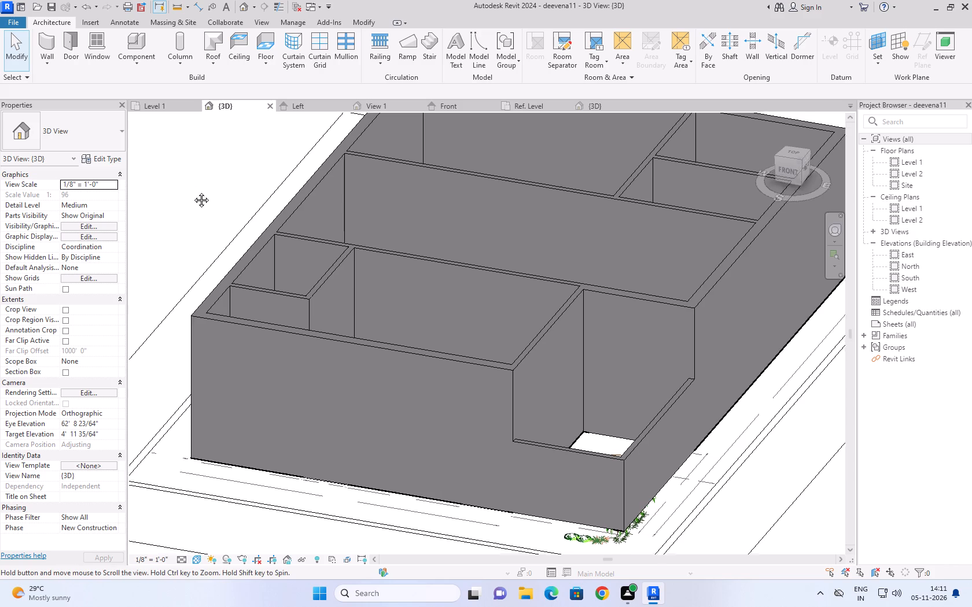
middle_drag(193, 191, 252, 322)
scroll(255, 204, down, 3)
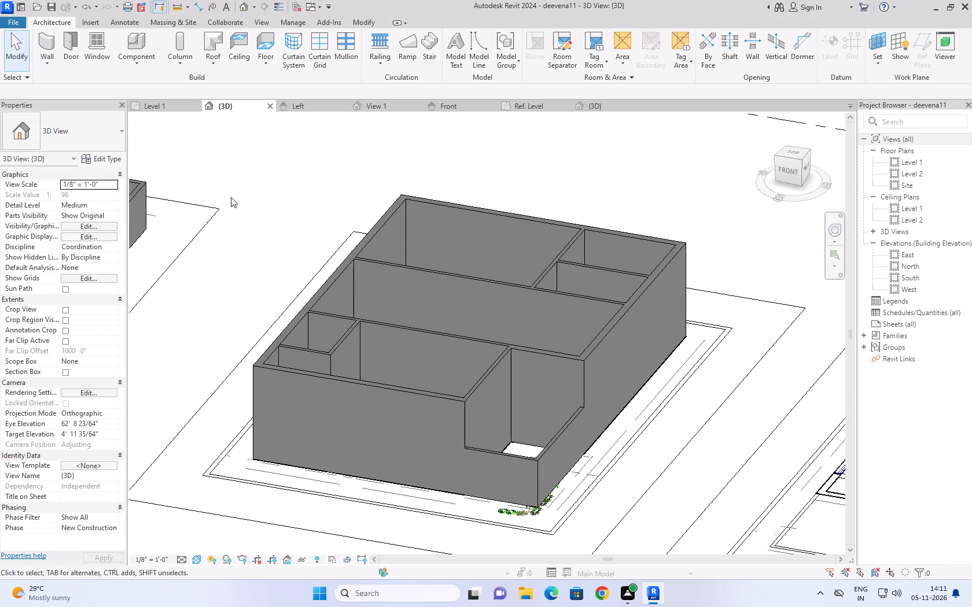
In the Level 1 plan, pull the end of the 4.5" w sit out front wall back to the outer face of the children bedroom corner.
click(153, 108)
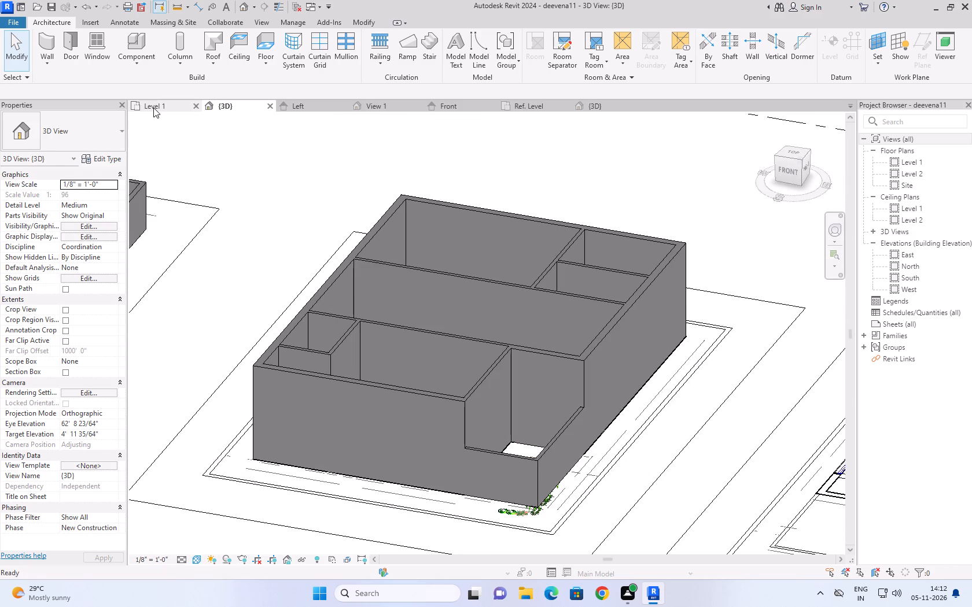
scroll(555, 298, down, 3)
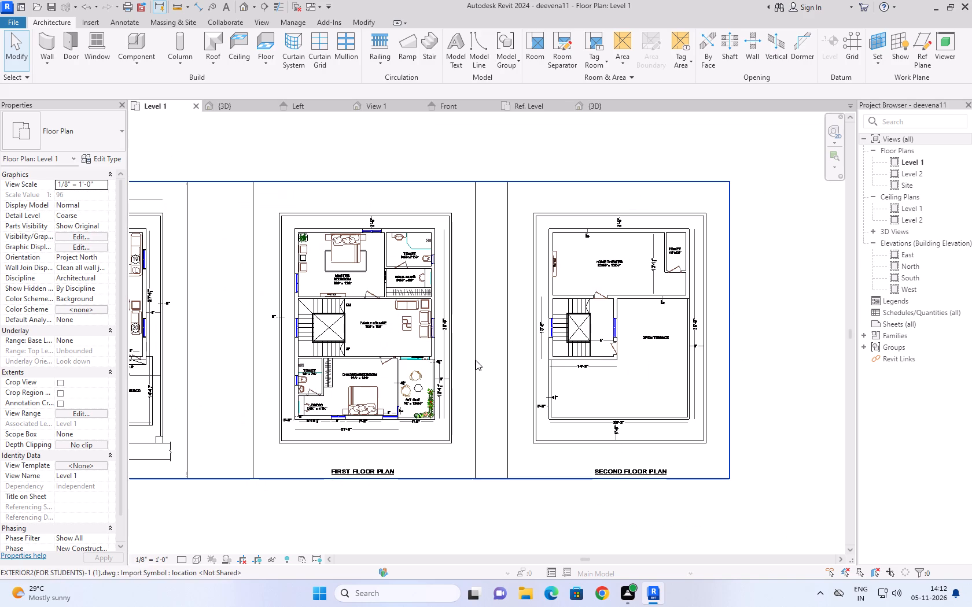
middle_drag(476, 360, 577, 332)
scroll(471, 415, up, 1)
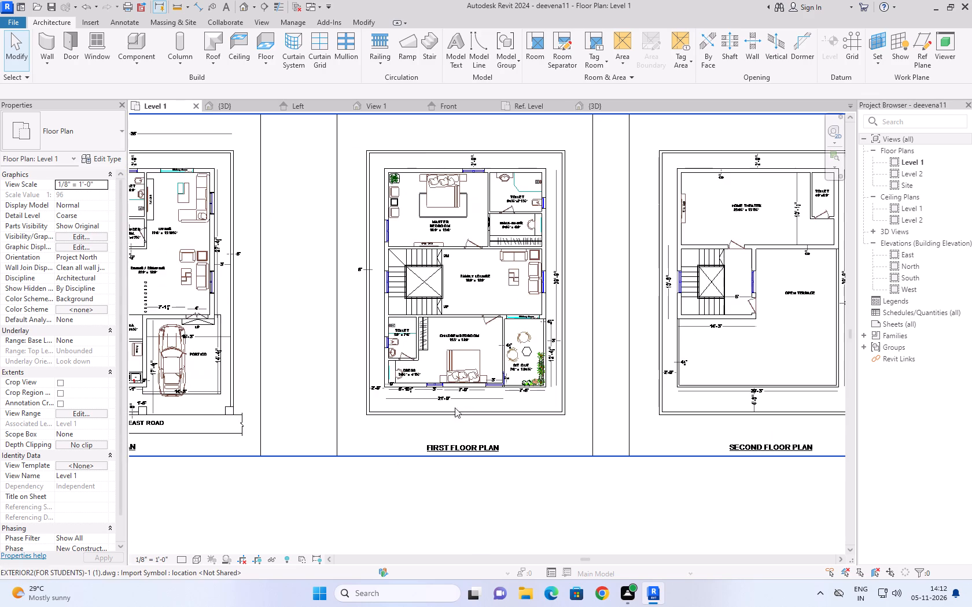
scroll(435, 390, up, 4)
scroll(414, 329, up, 1)
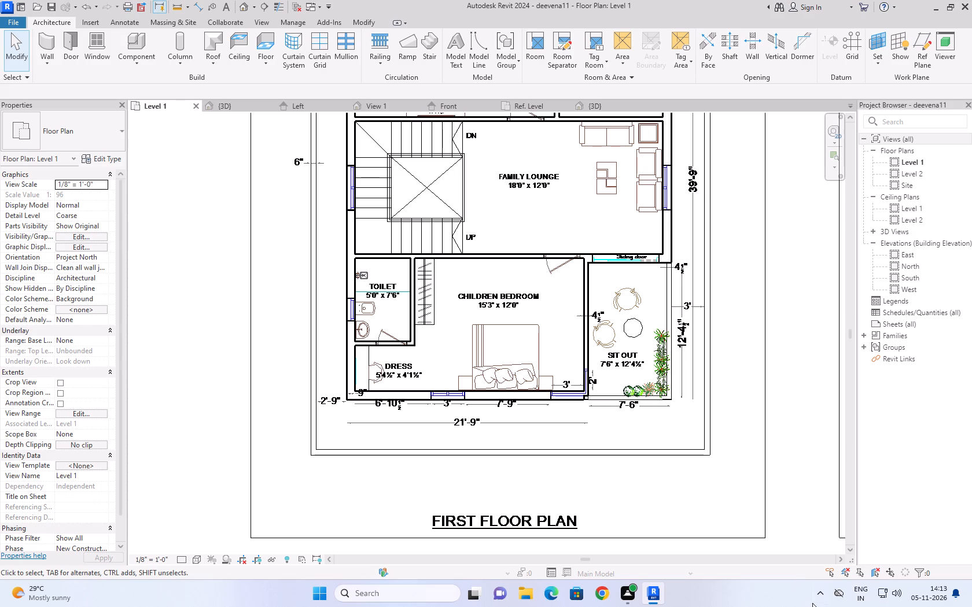
scroll(424, 403, up, 2)
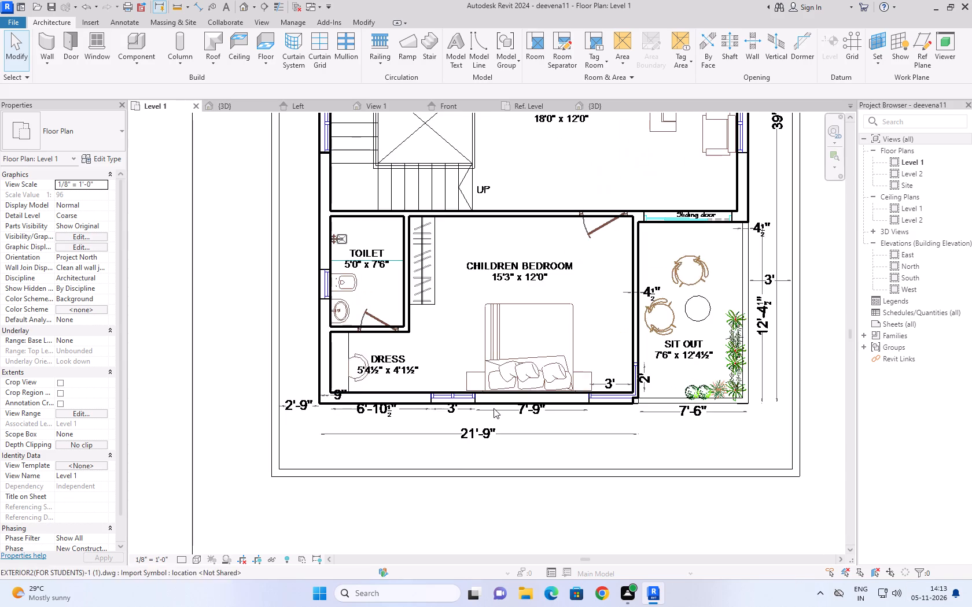
scroll(494, 408, up, 2)
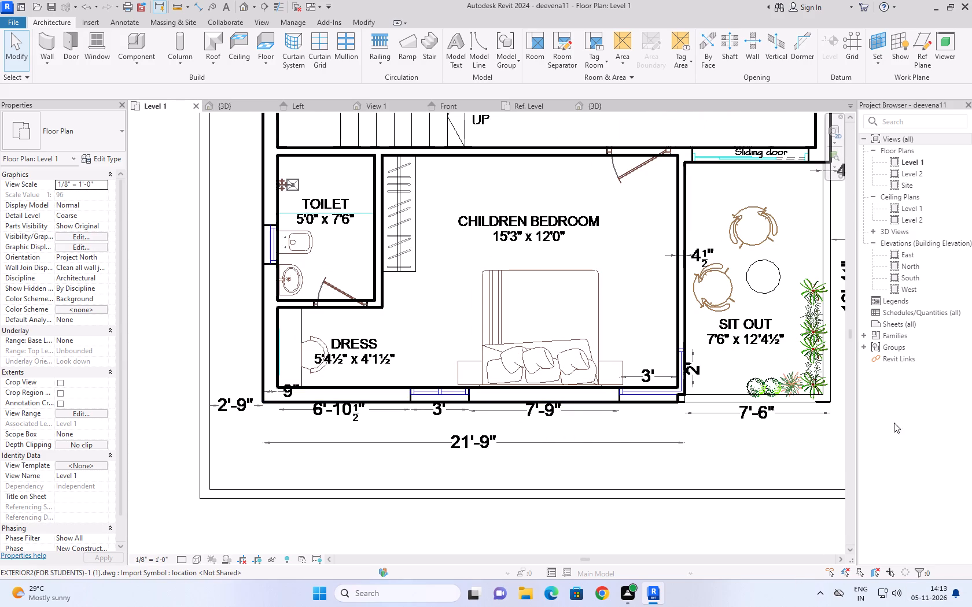
click(696, 403)
scroll(698, 398, up, 2)
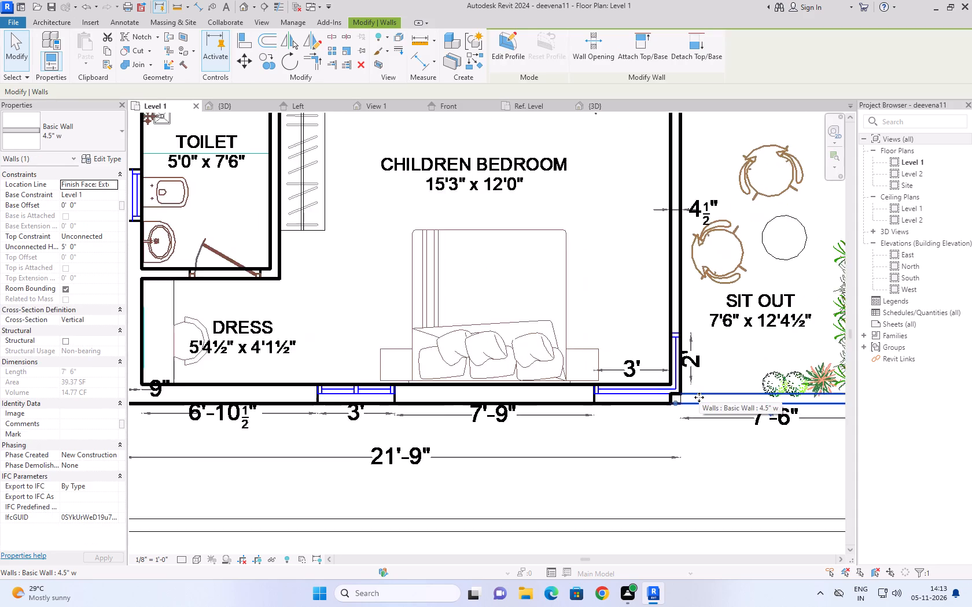
scroll(699, 397, up, 7)
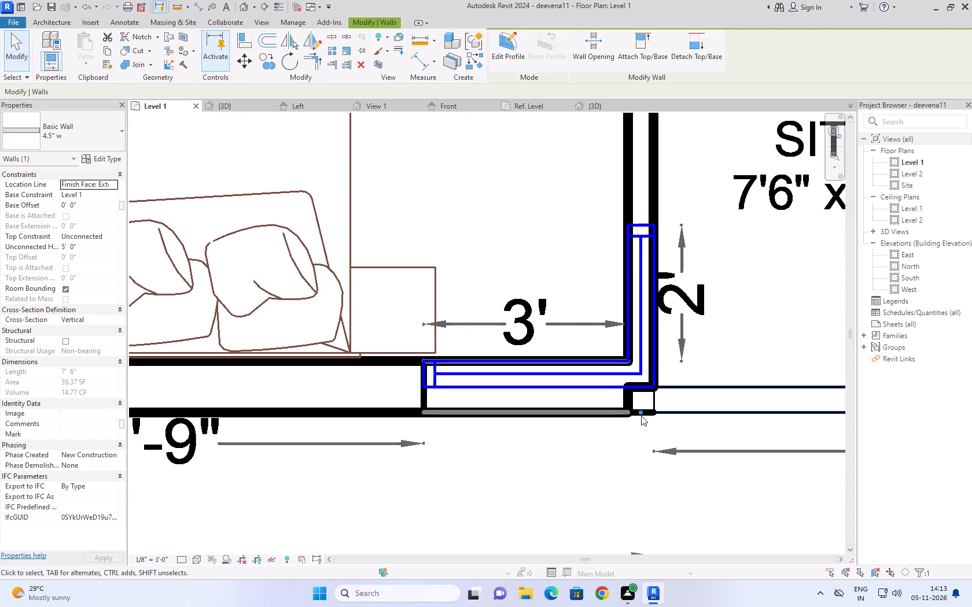
drag(640, 412, 671, 416)
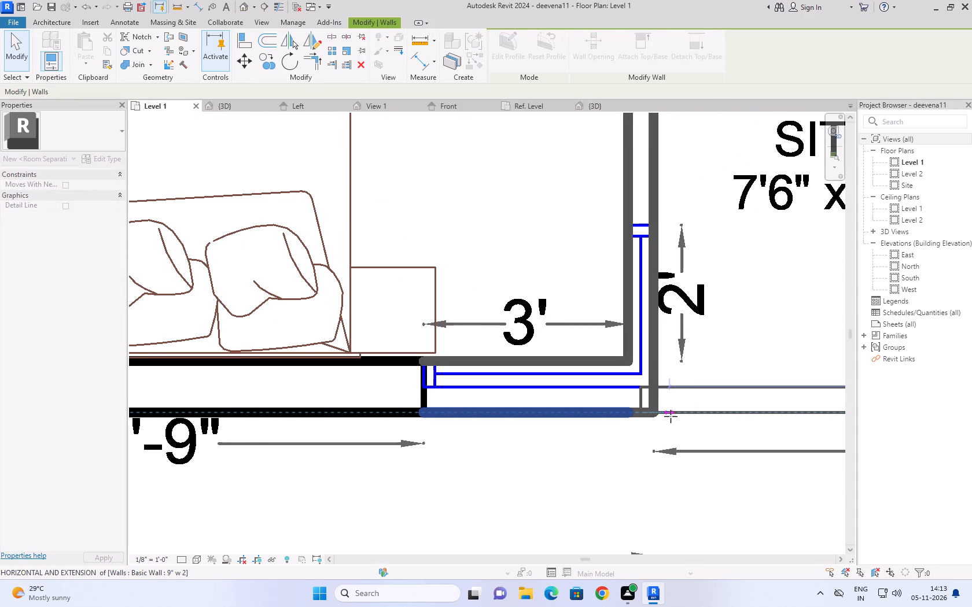
drag(671, 416, 654, 414)
scroll(628, 458, down, 2)
click(624, 460)
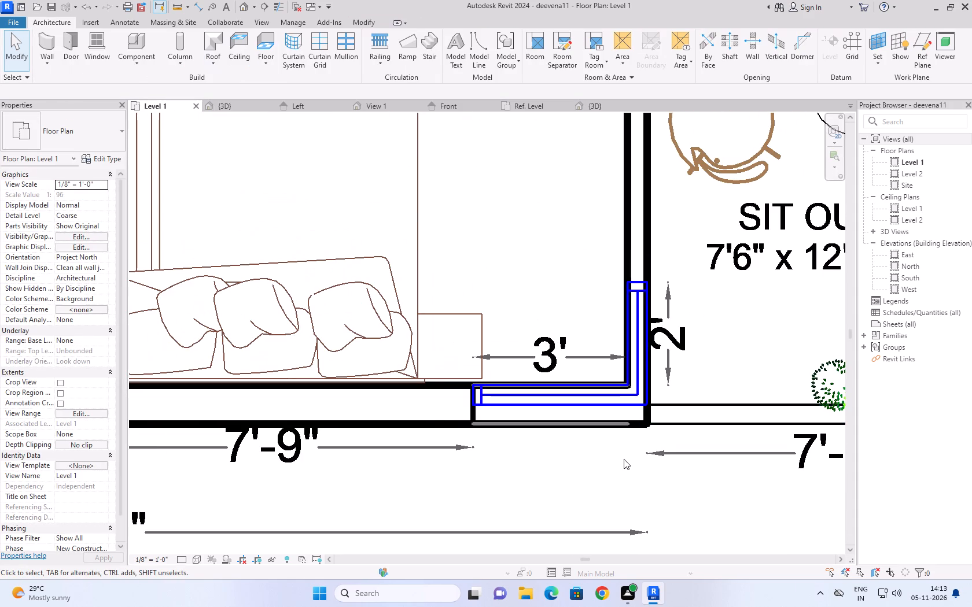
Adjust the ends of the 4.5" w 2 corner window wall and the adjoining 4.5" w sit out wall to meet cleanly at the outer corner.
click(601, 423)
scroll(627, 424, up, 2)
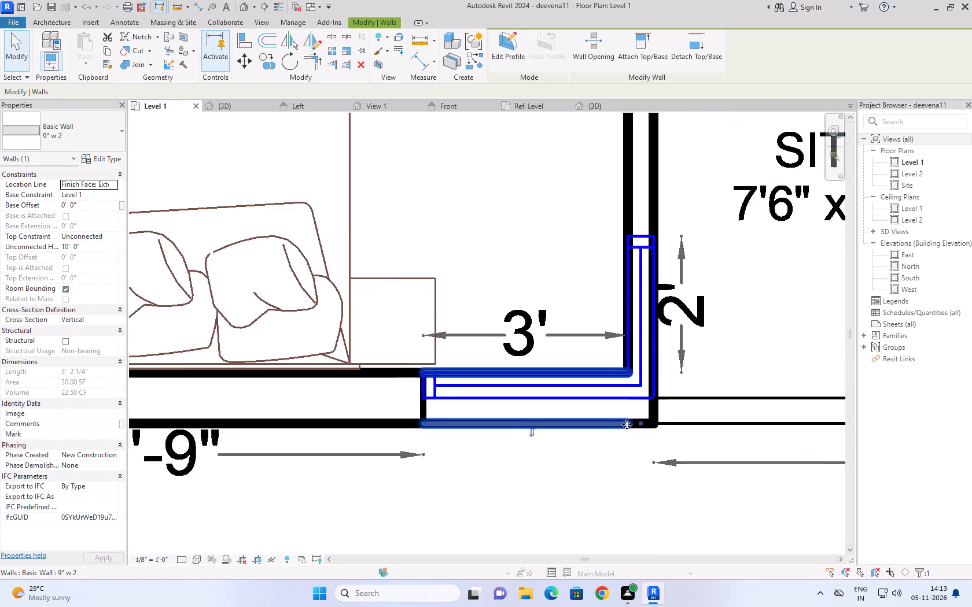
scroll(627, 424, up, 1)
click(600, 475)
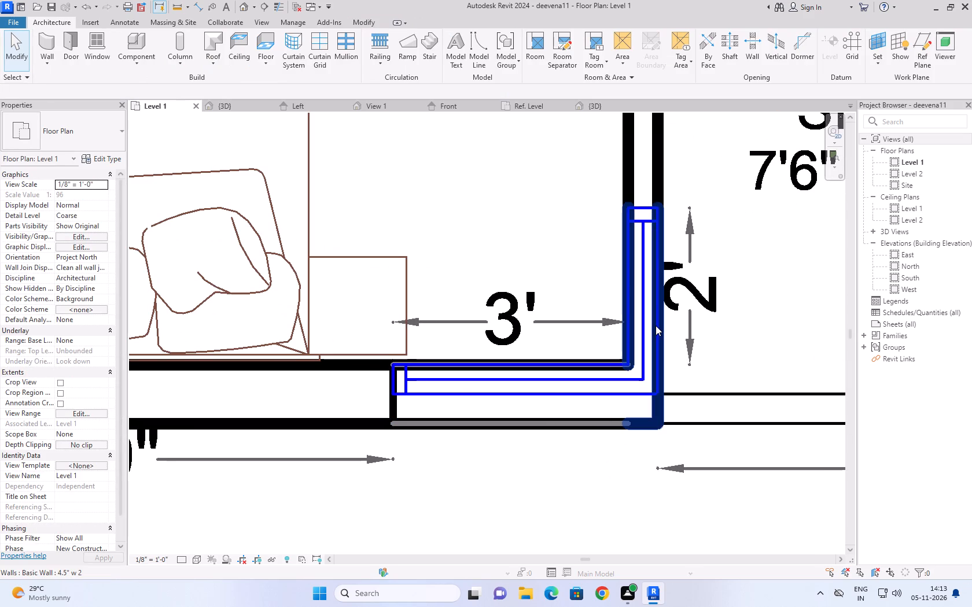
click(656, 325)
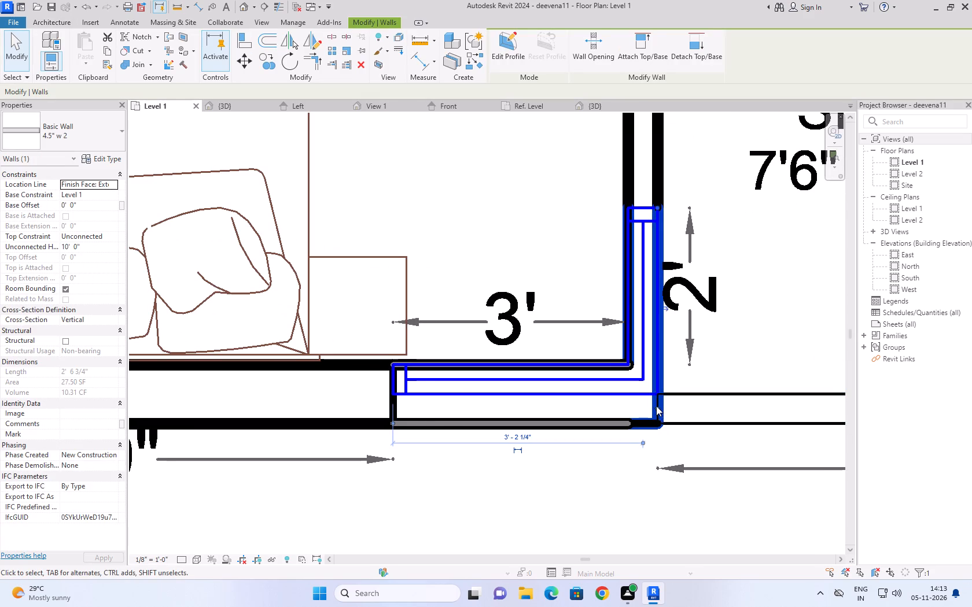
drag(656, 406, 656, 421)
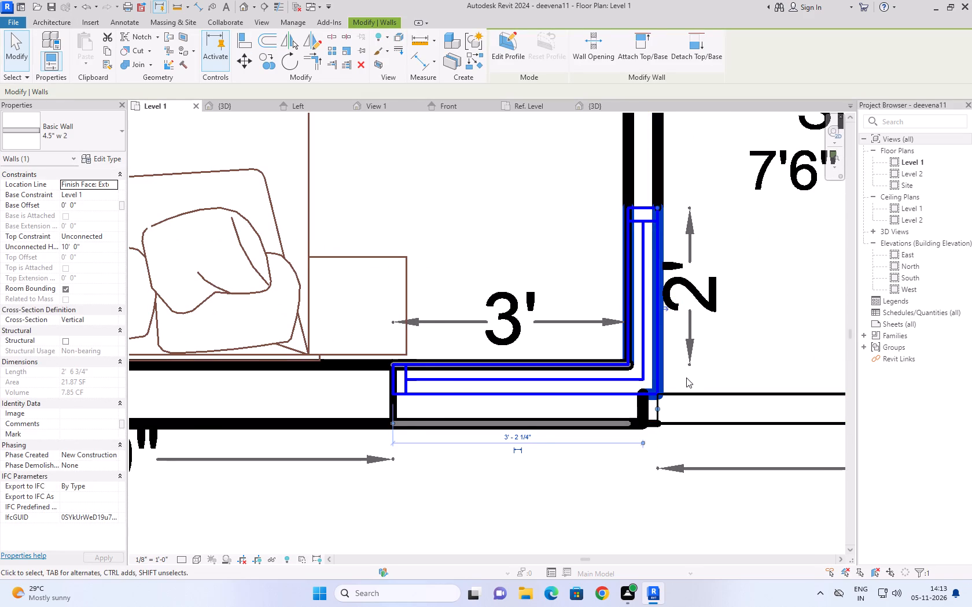
scroll(686, 377, down, 1)
click(649, 415)
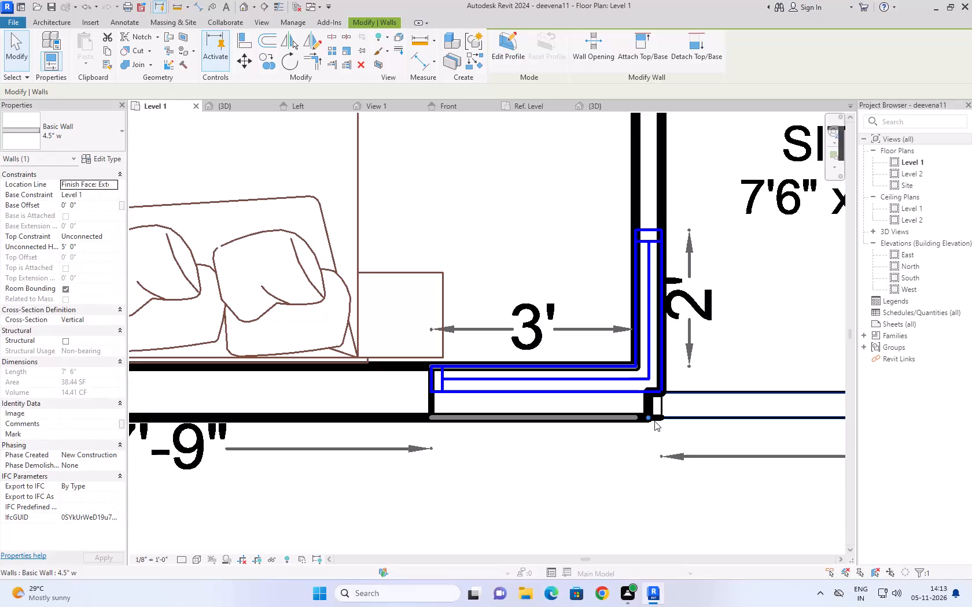
drag(647, 416, 663, 418)
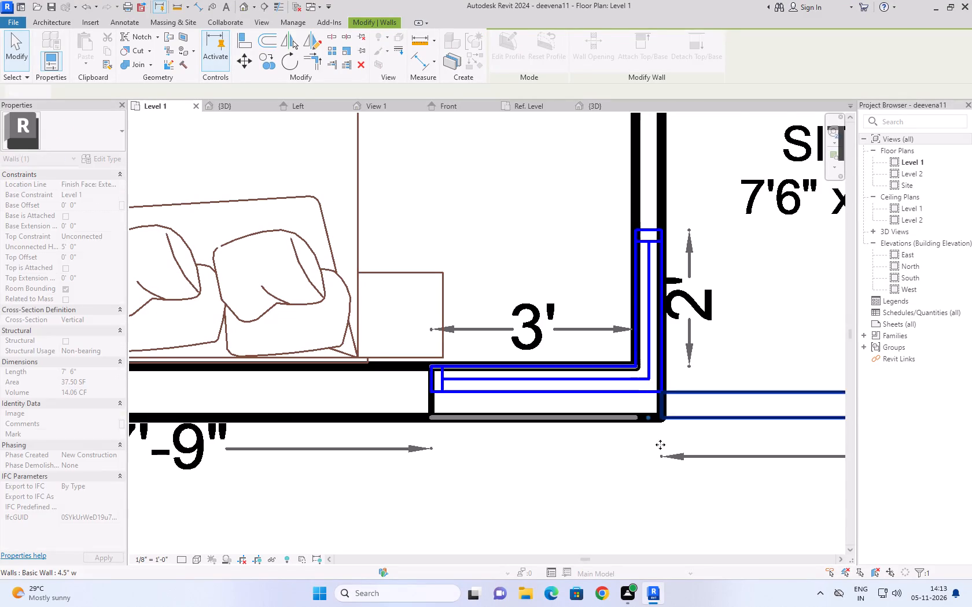
scroll(638, 461, down, 3)
click(617, 476)
scroll(621, 481, down, 3)
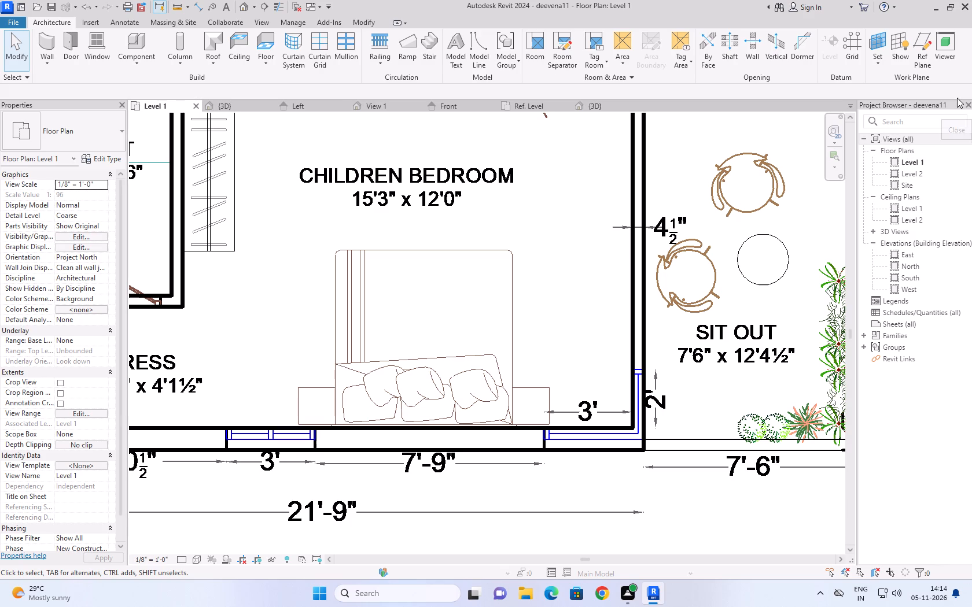
Examine the first floor plan's walls and rooms from the children bedroom and sit out up to the master bedroom.
scroll(562, 284, down, 5)
middle_drag(562, 284, 556, 334)
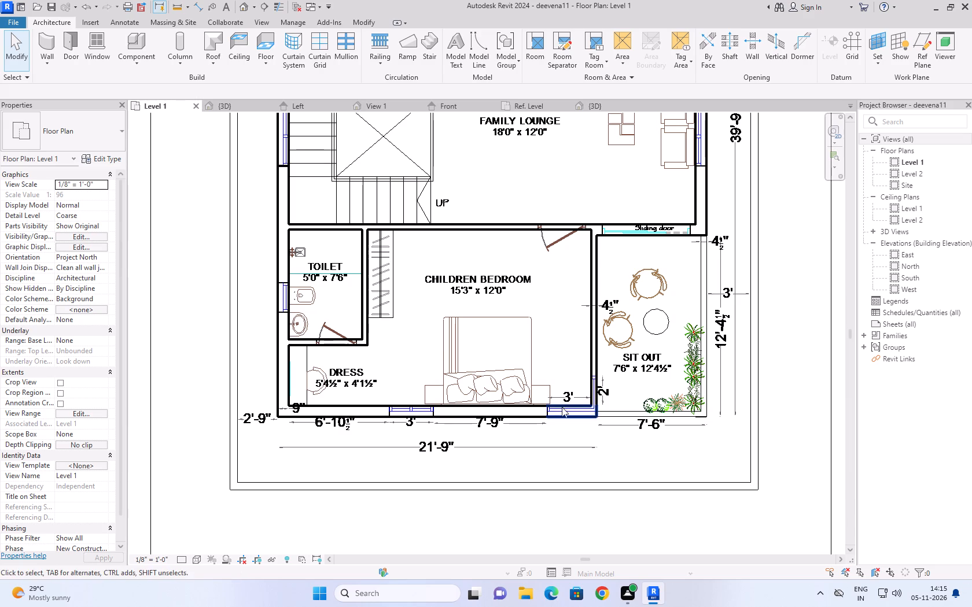
middle_drag(566, 448, 584, 494)
scroll(584, 494, up, 1)
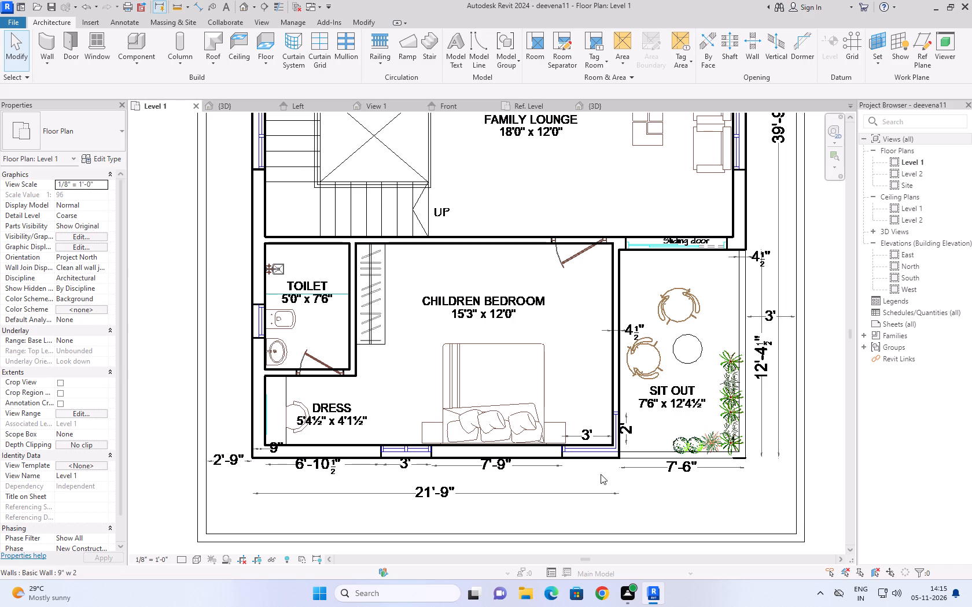
scroll(586, 493, down, 1)
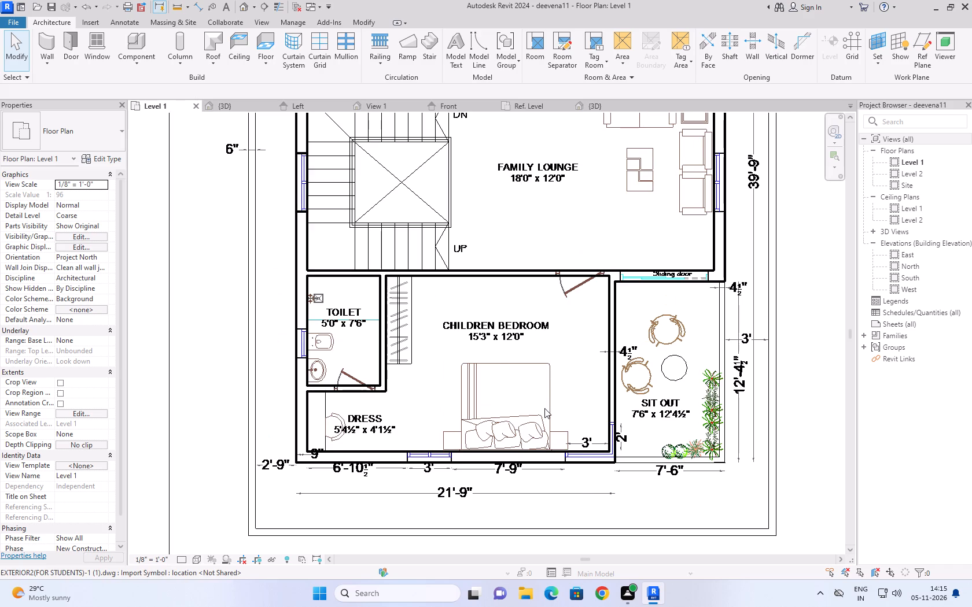
middle_drag(578, 351, 590, 387)
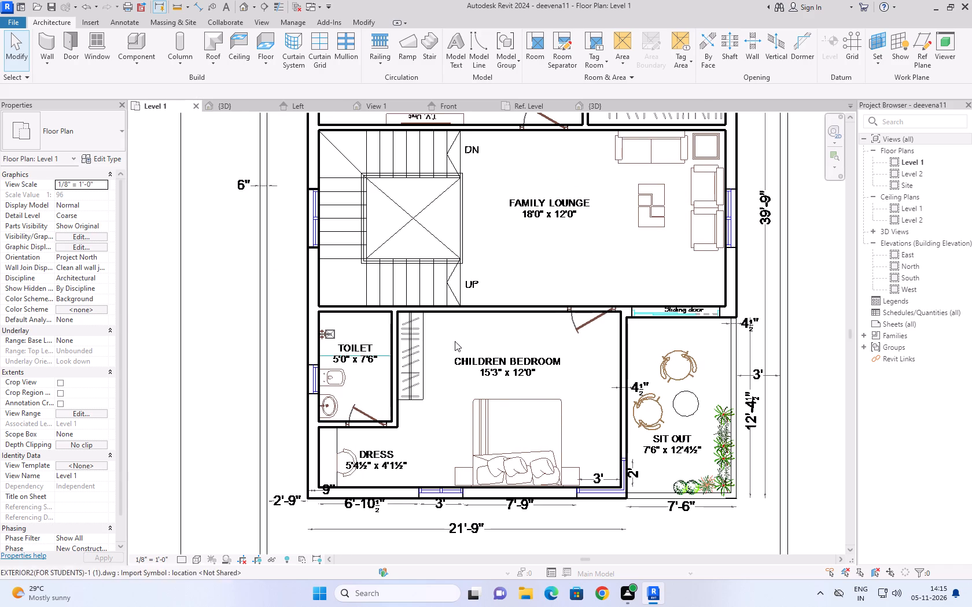
middle_drag(528, 261, 503, 317)
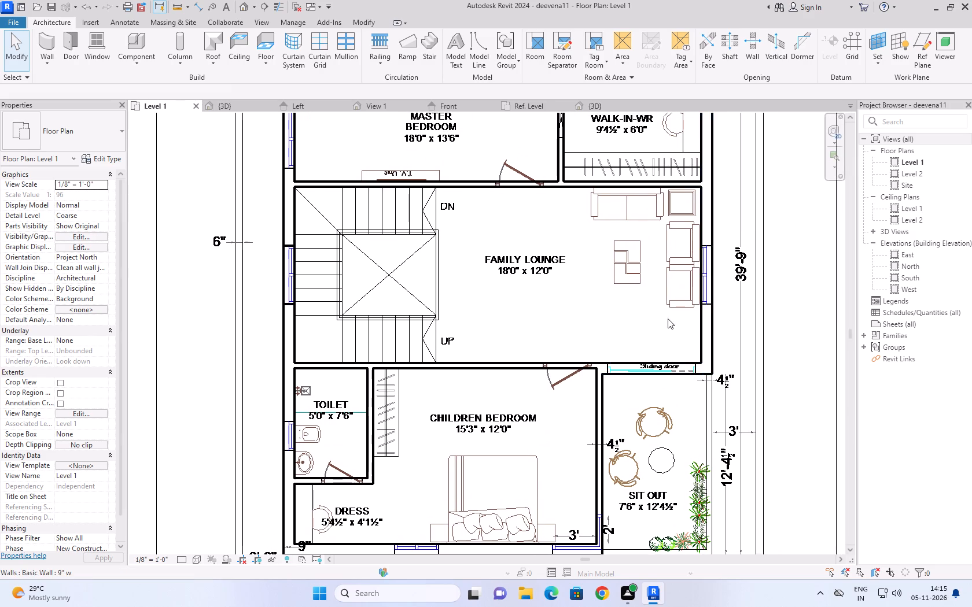
middle_drag(613, 323, 649, 494)
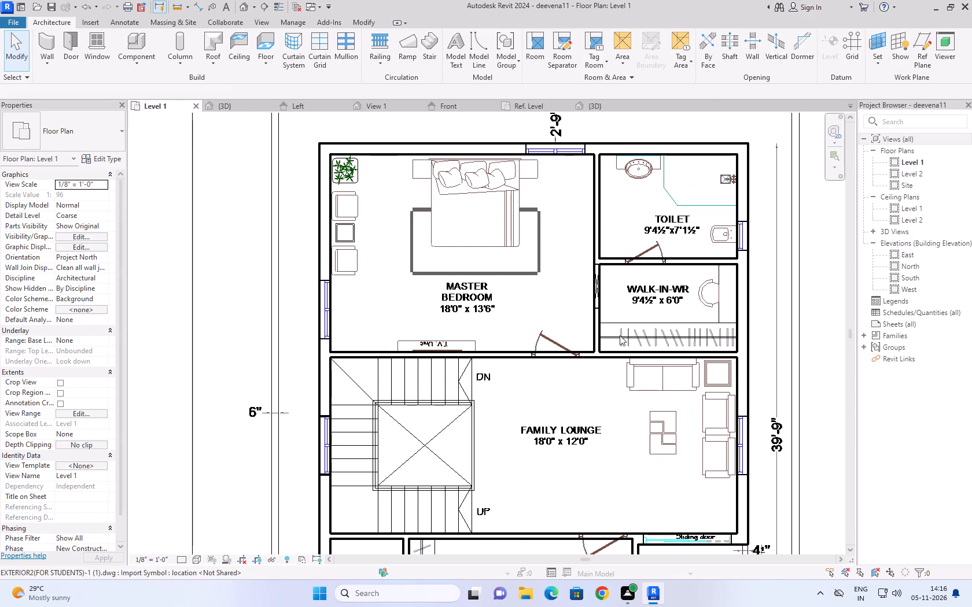
scroll(520, 267, down, 1)
middle_drag(520, 282, 524, 275)
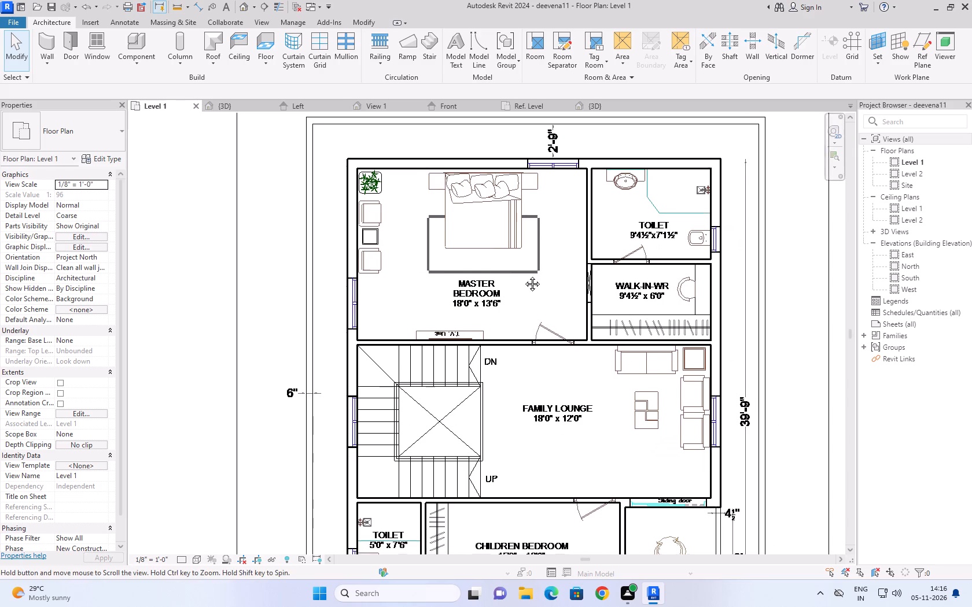
middle_drag(524, 275, 524, 200)
middle_drag(569, 375, 548, 309)
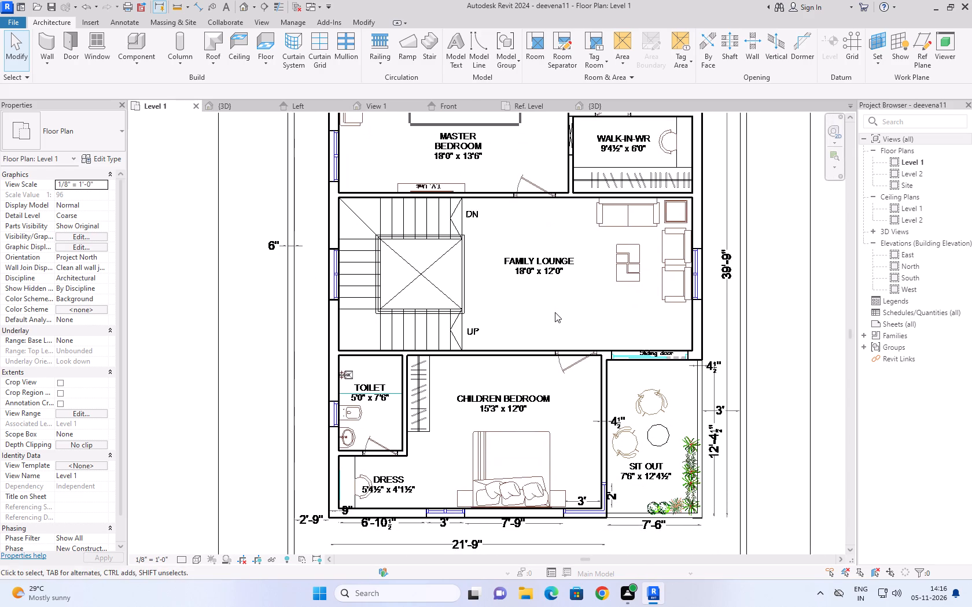
scroll(573, 323, down, 1)
scroll(636, 328, down, 6)
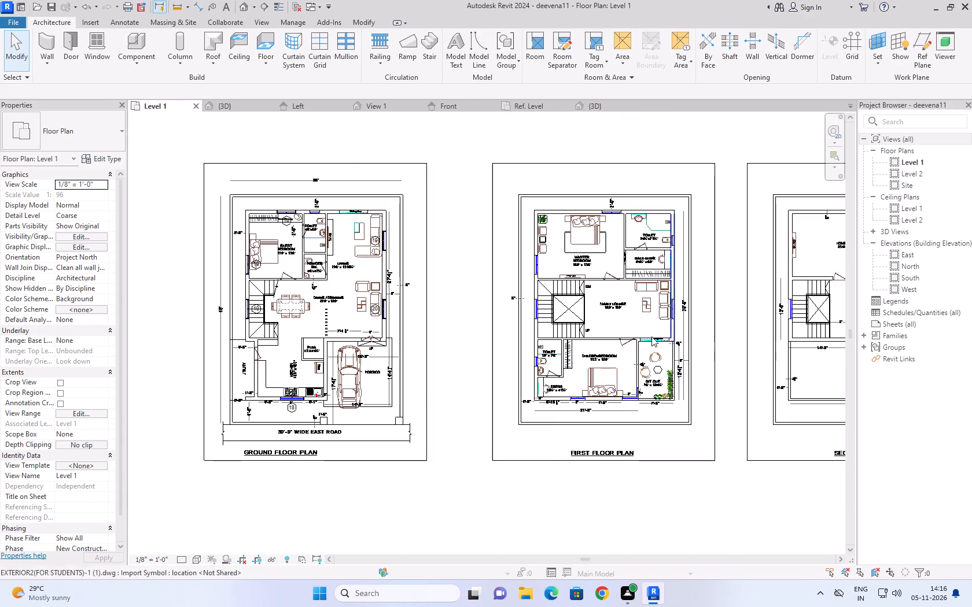
Place a tagged Single-Flush 36" x 84" door in the ground floor wall at the 4' entrance between the dining/drawing room and the portico.
scroll(295, 423, up, 7)
middle_drag(281, 261, 349, 283)
scroll(349, 283, up, 1)
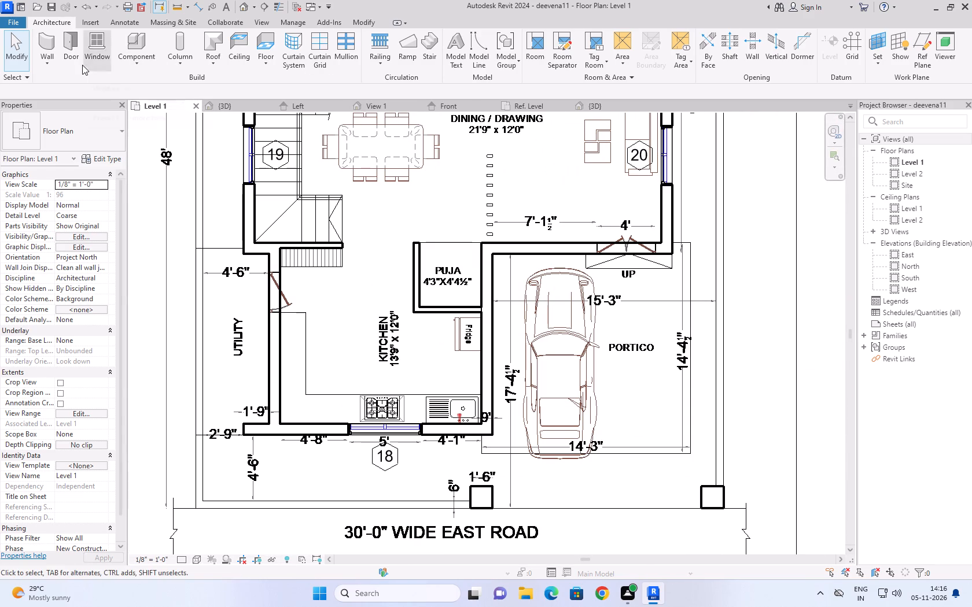
click(64, 53)
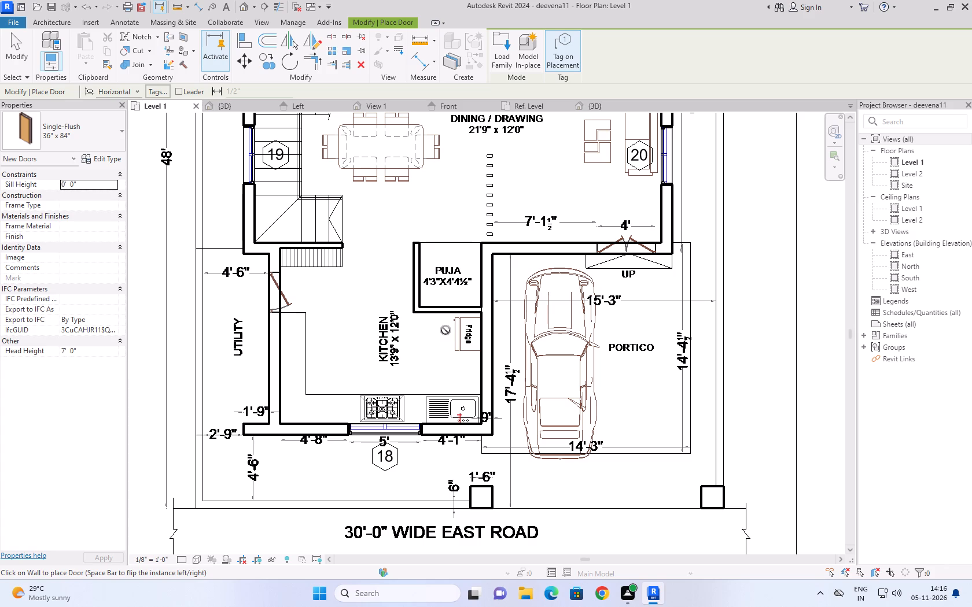
middle_drag(540, 328, 522, 365)
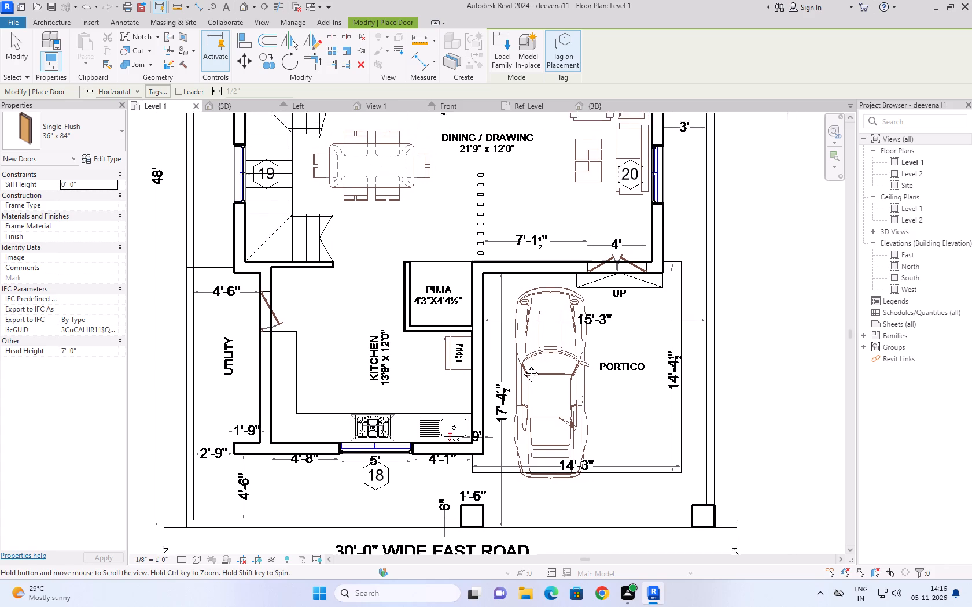
middle_drag(522, 365, 507, 383)
scroll(608, 262, up, 3)
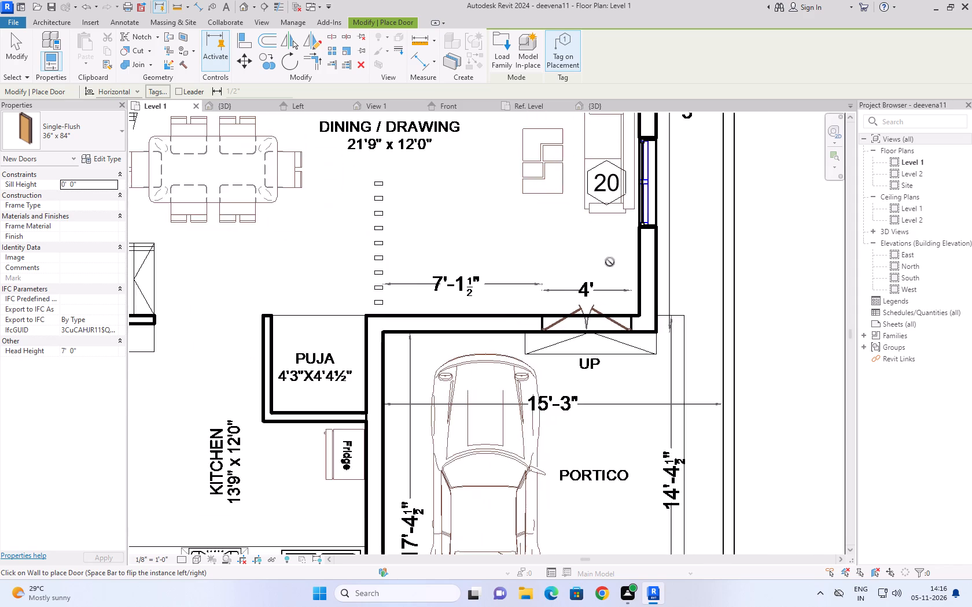
scroll(610, 262, up, 3)
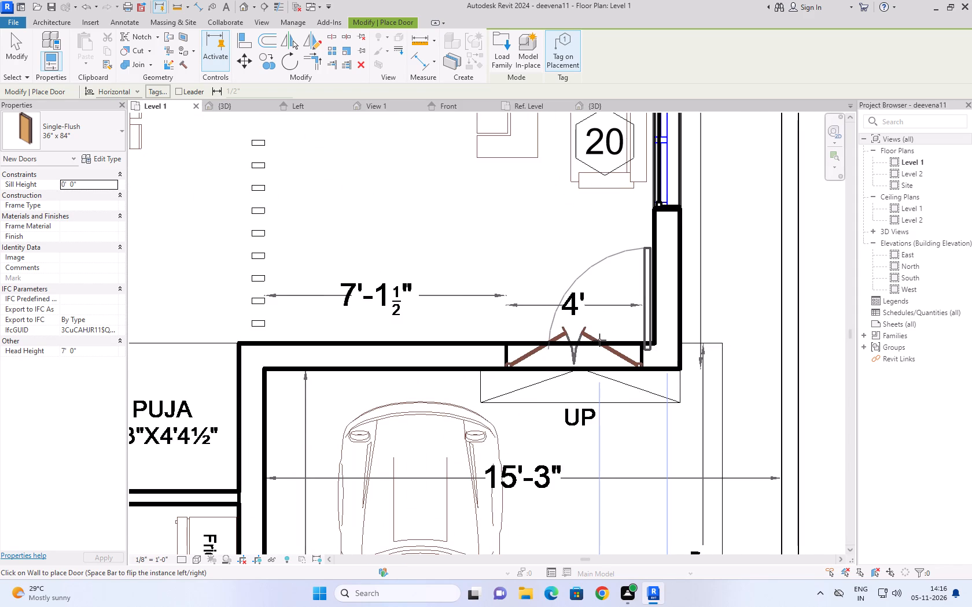
click(568, 340)
scroll(590, 312, down, 3)
middle_drag(506, 242, 507, 243)
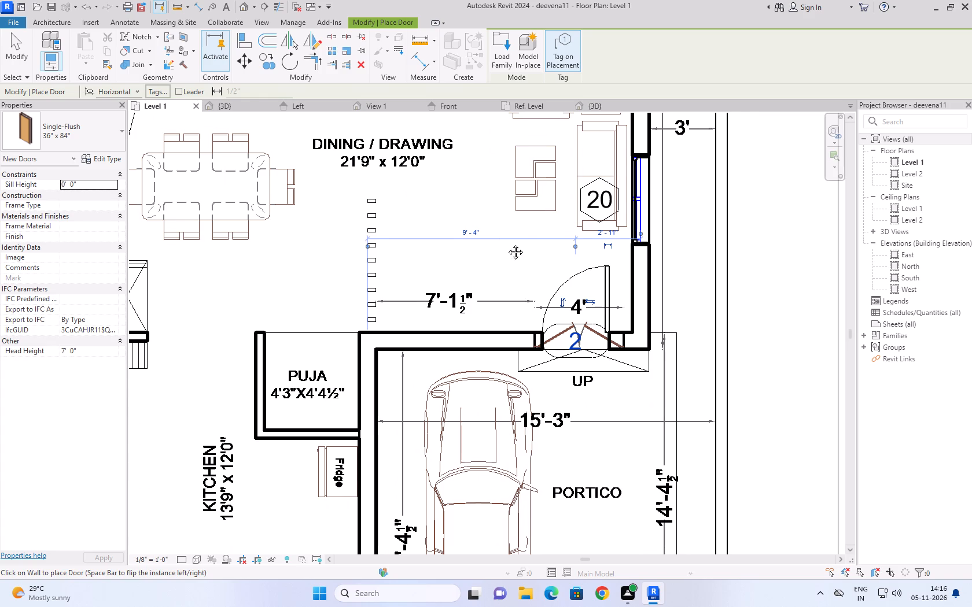
middle_drag(507, 243, 598, 216)
scroll(605, 212, down, 3)
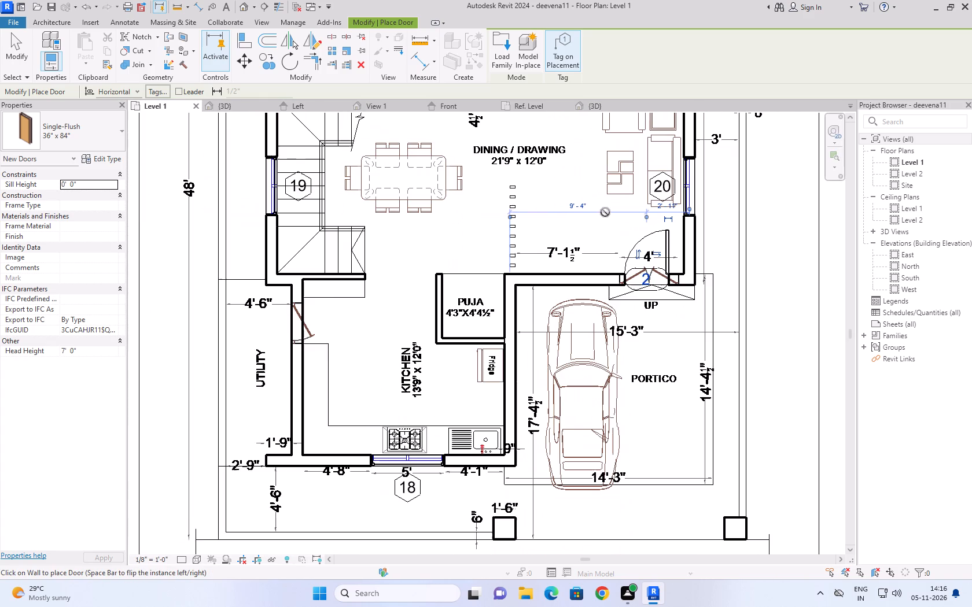
scroll(595, 232, down, 1)
middle_drag(595, 232, 628, 271)
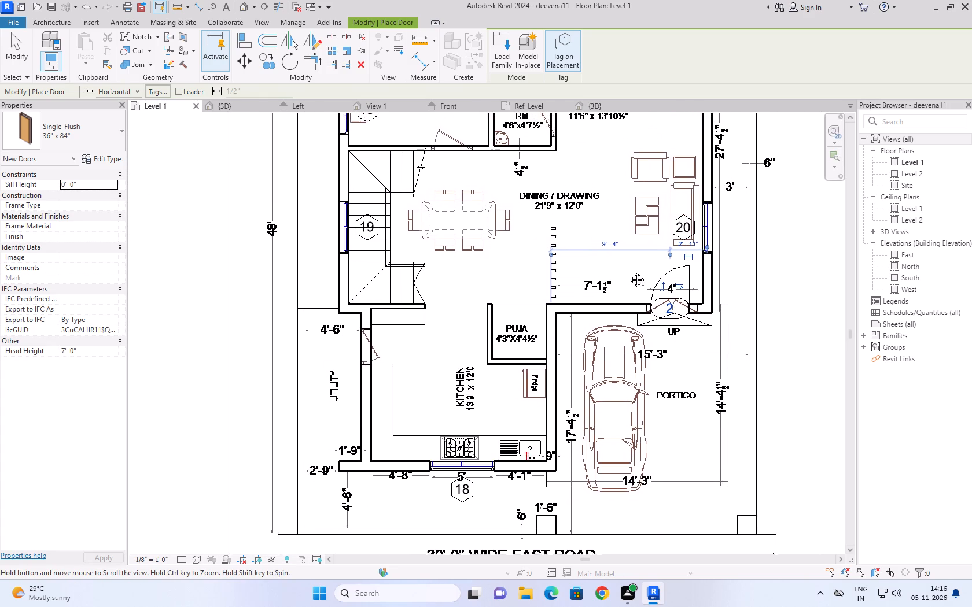
middle_drag(628, 271, 638, 365)
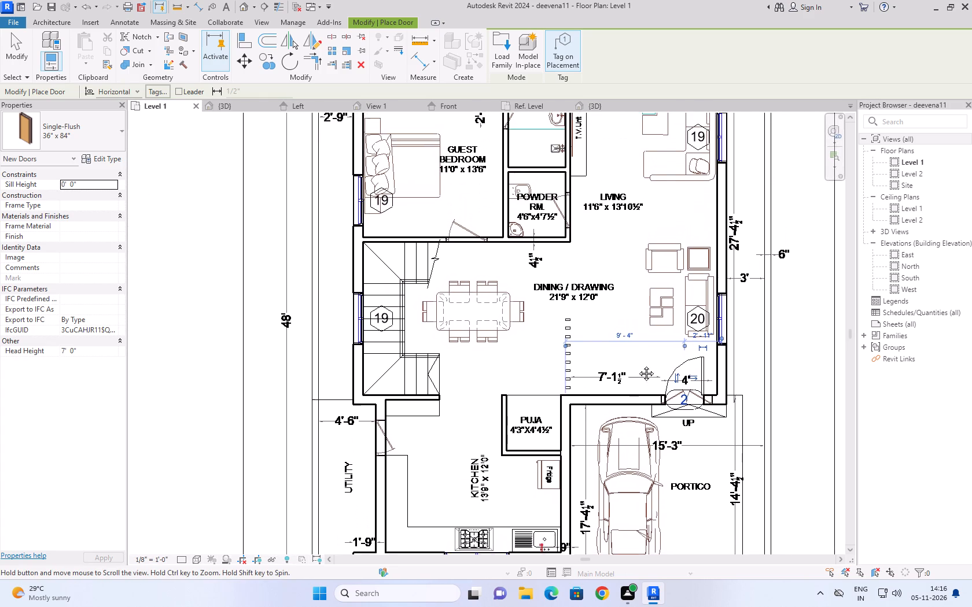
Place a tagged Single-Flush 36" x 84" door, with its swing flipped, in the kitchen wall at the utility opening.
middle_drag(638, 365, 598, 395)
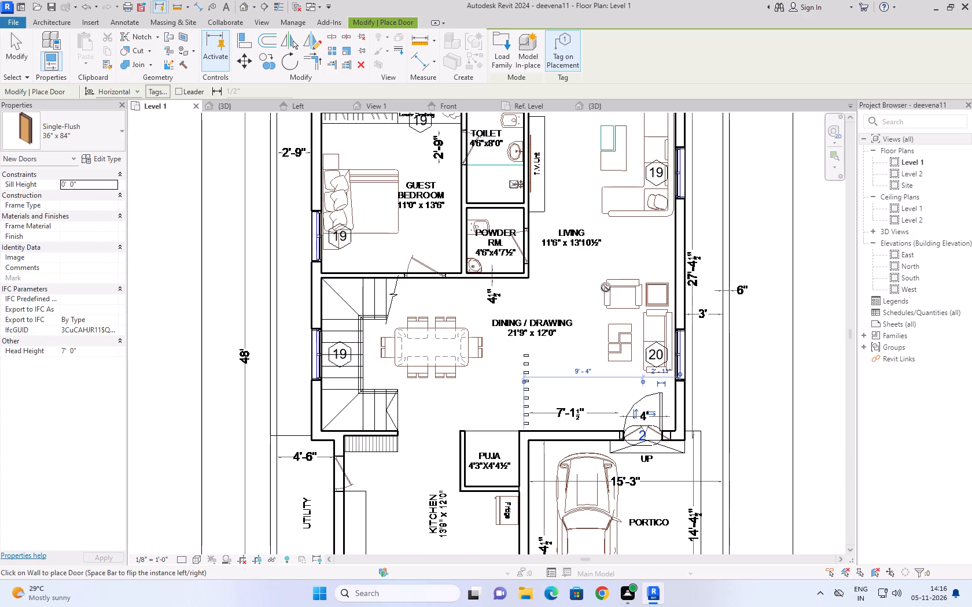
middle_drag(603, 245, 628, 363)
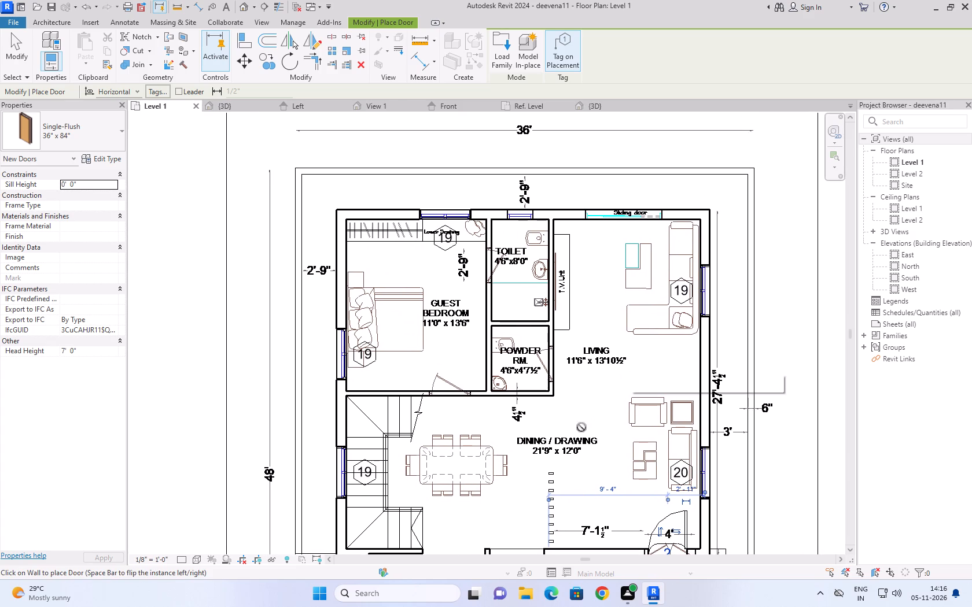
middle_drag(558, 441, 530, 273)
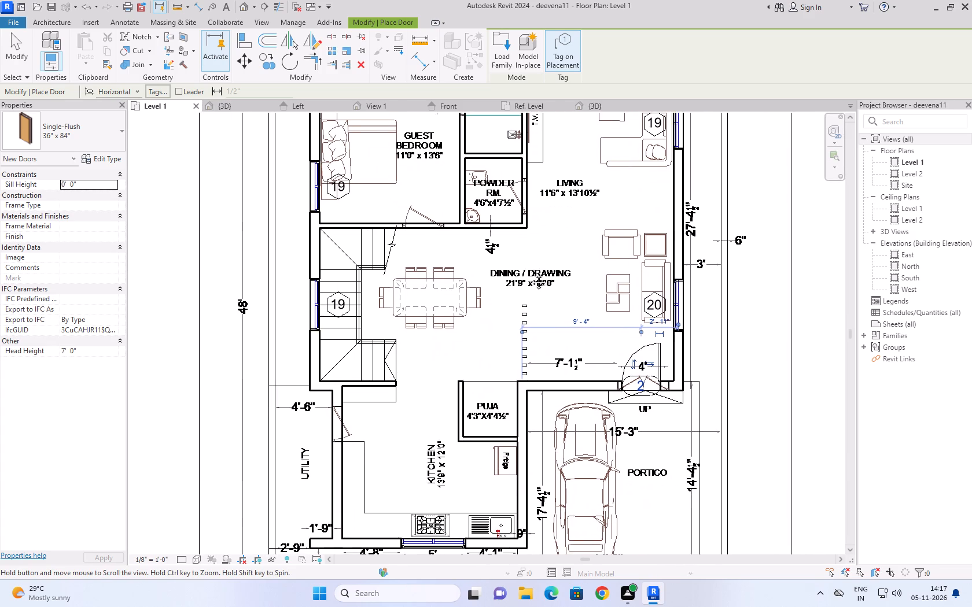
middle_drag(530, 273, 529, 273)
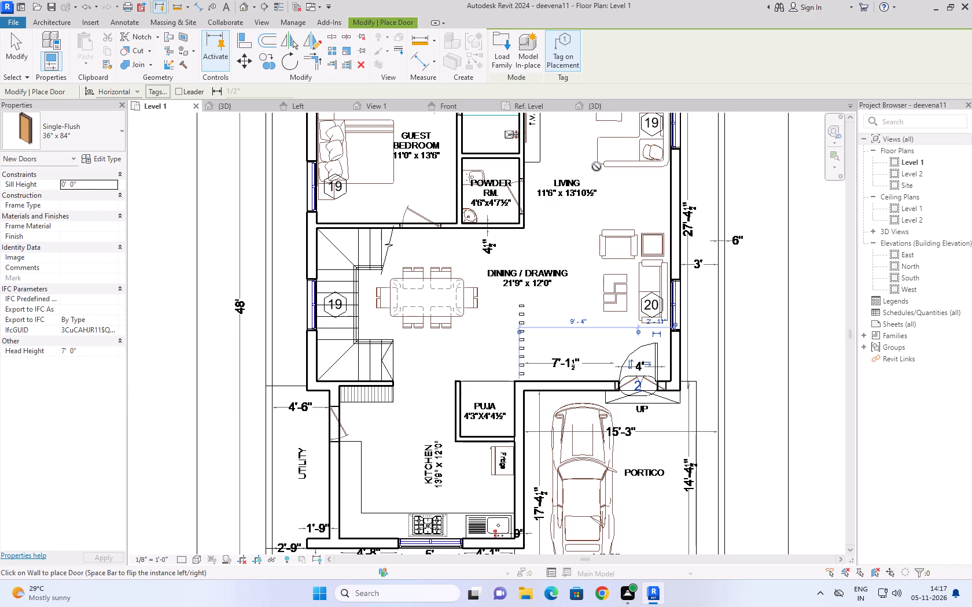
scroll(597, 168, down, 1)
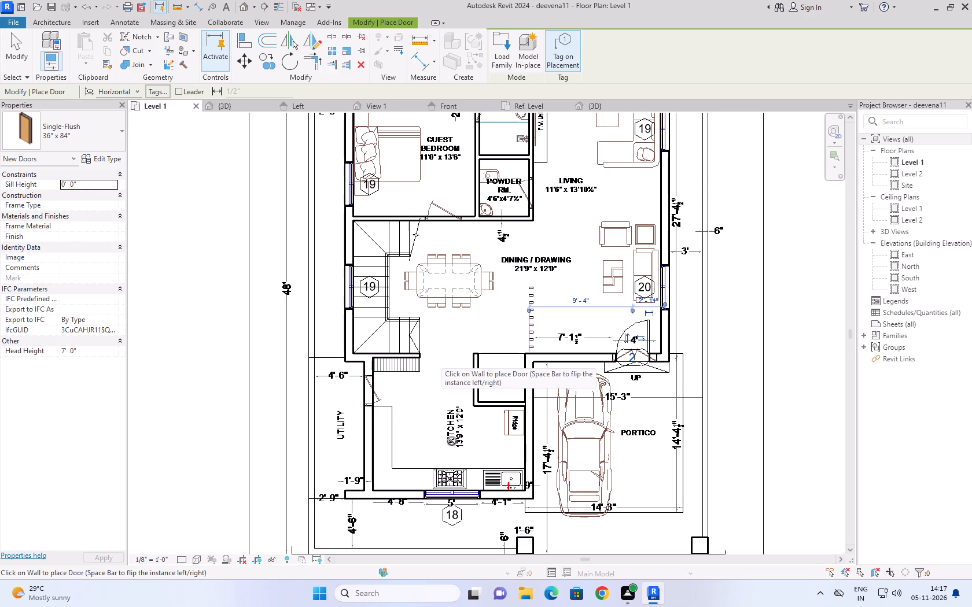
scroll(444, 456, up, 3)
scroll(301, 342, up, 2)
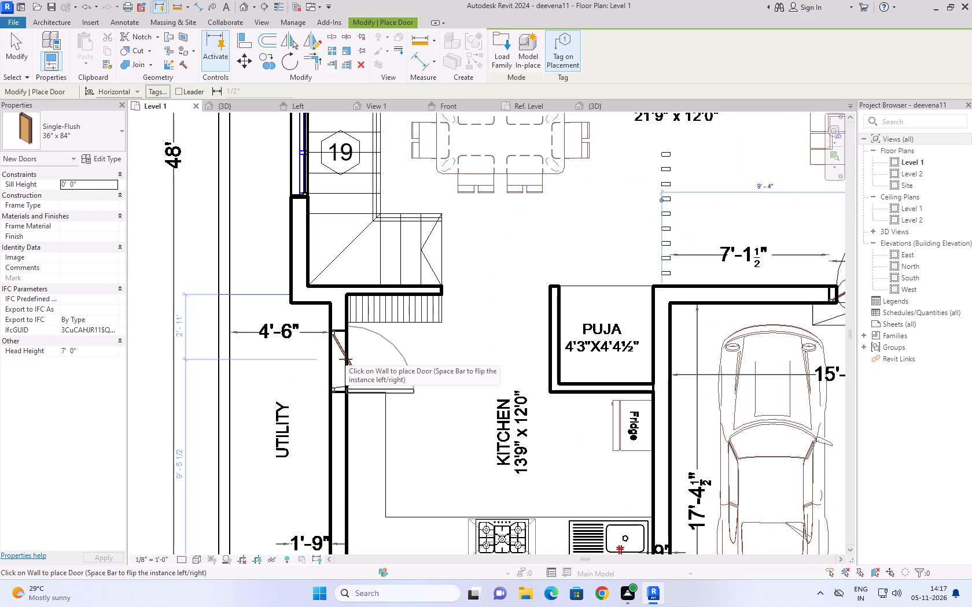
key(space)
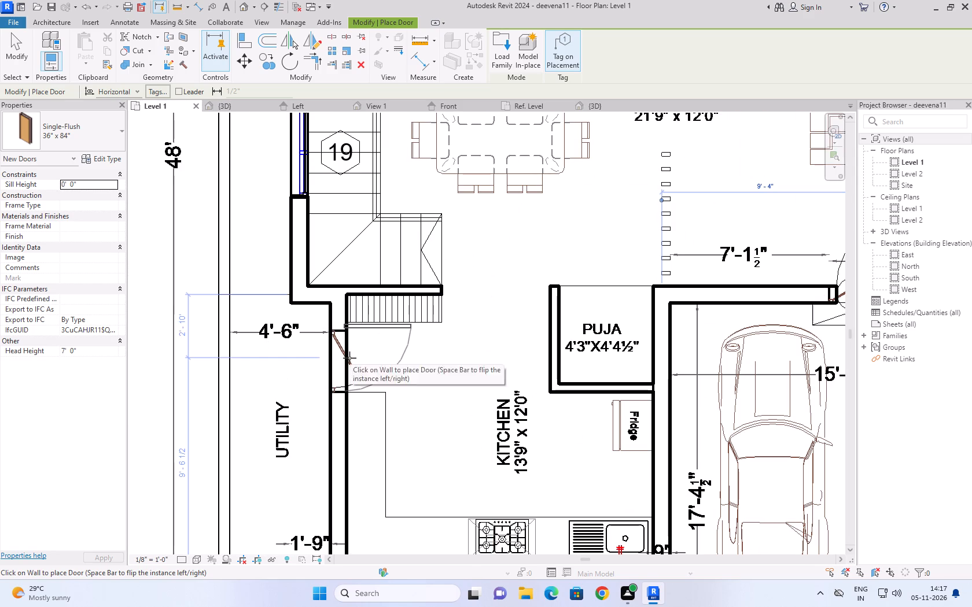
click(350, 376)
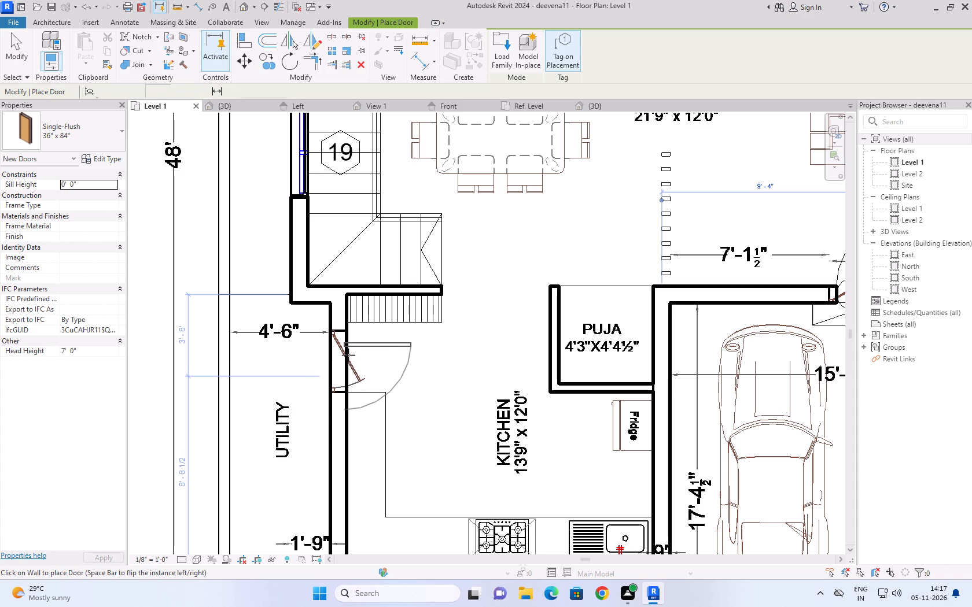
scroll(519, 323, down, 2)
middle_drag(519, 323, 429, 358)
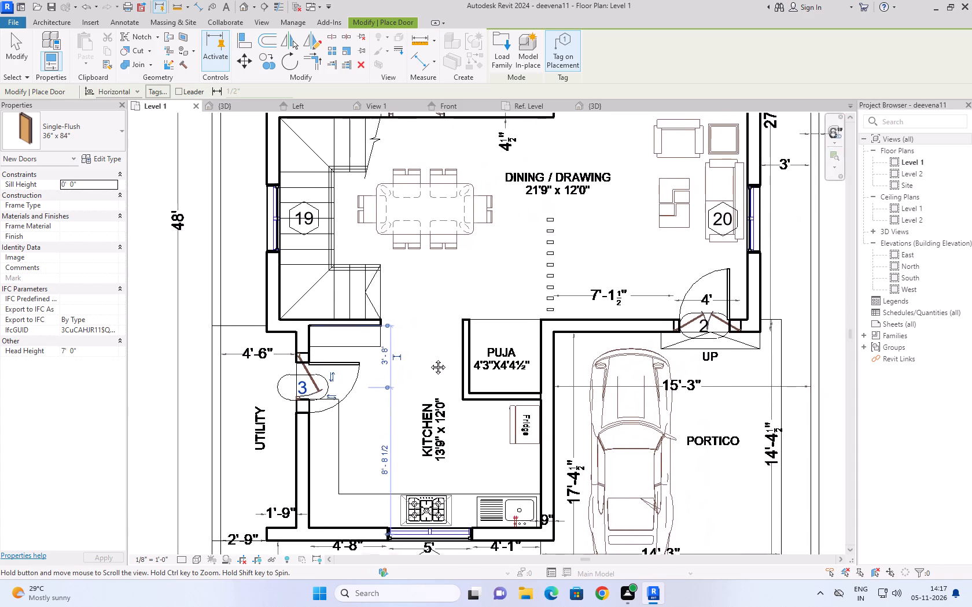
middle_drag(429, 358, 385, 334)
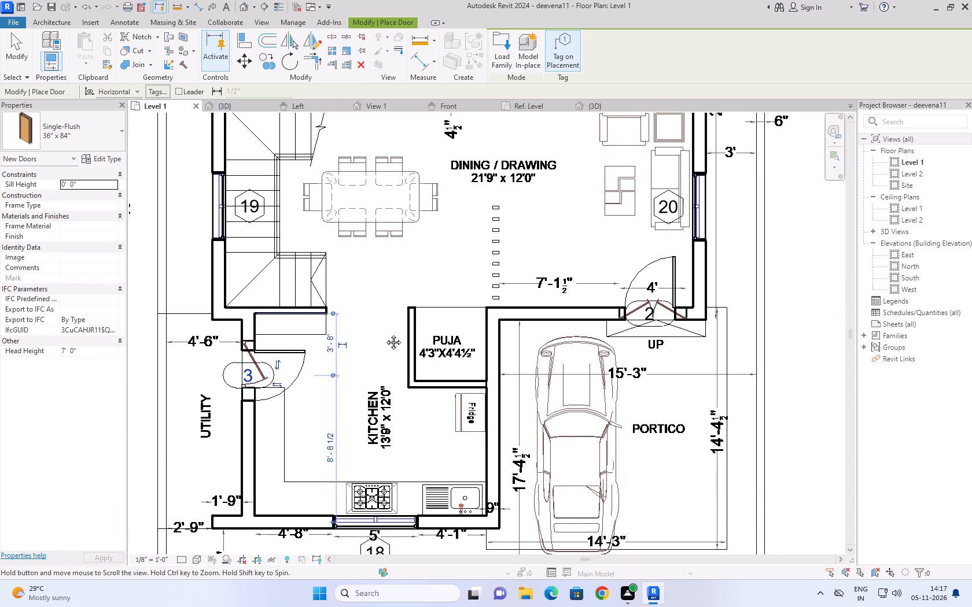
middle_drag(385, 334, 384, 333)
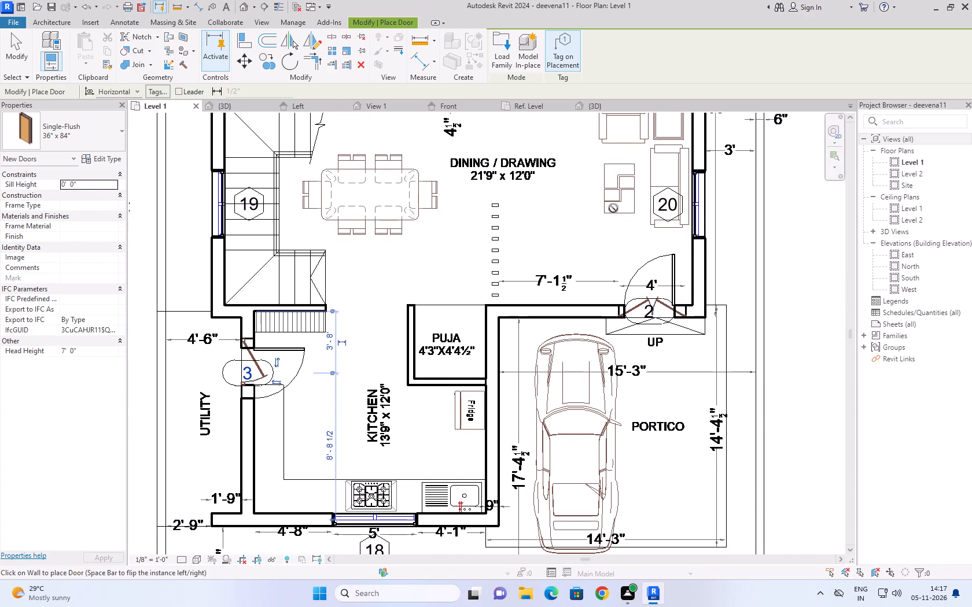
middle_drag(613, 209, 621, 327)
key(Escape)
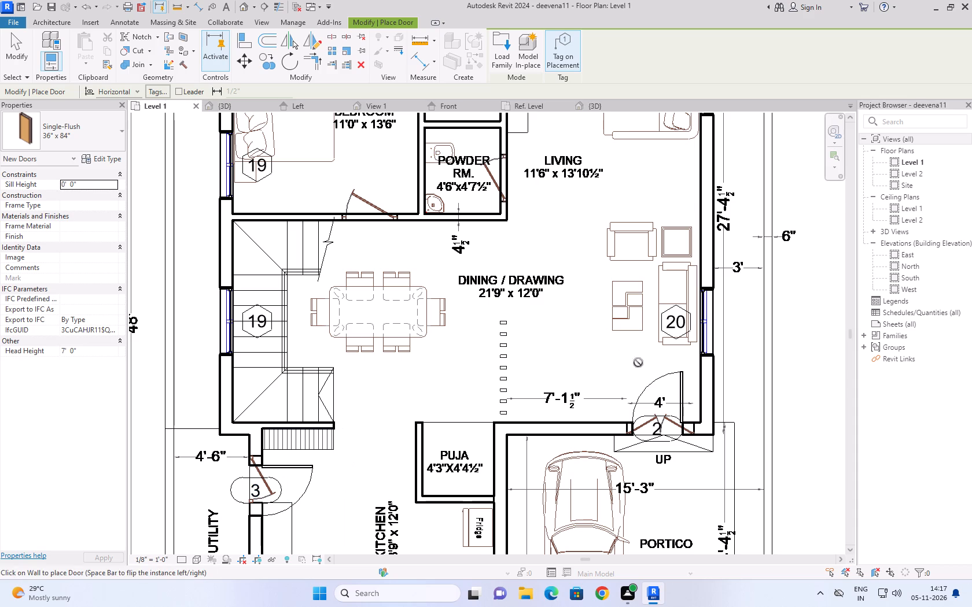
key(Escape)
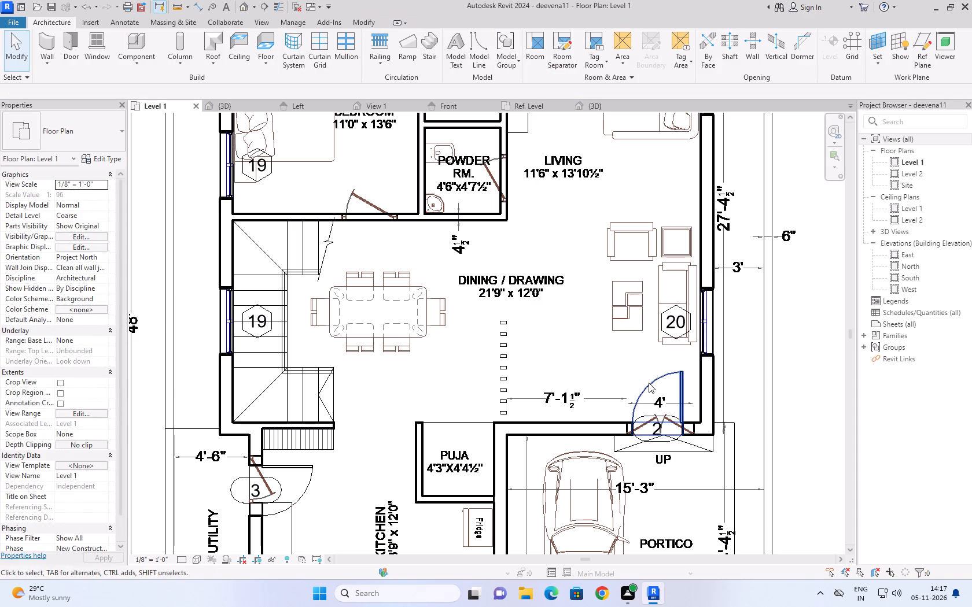
Set the type width of the door at the portico entrance to 4' and duplicate its type as d1.
click(649, 383)
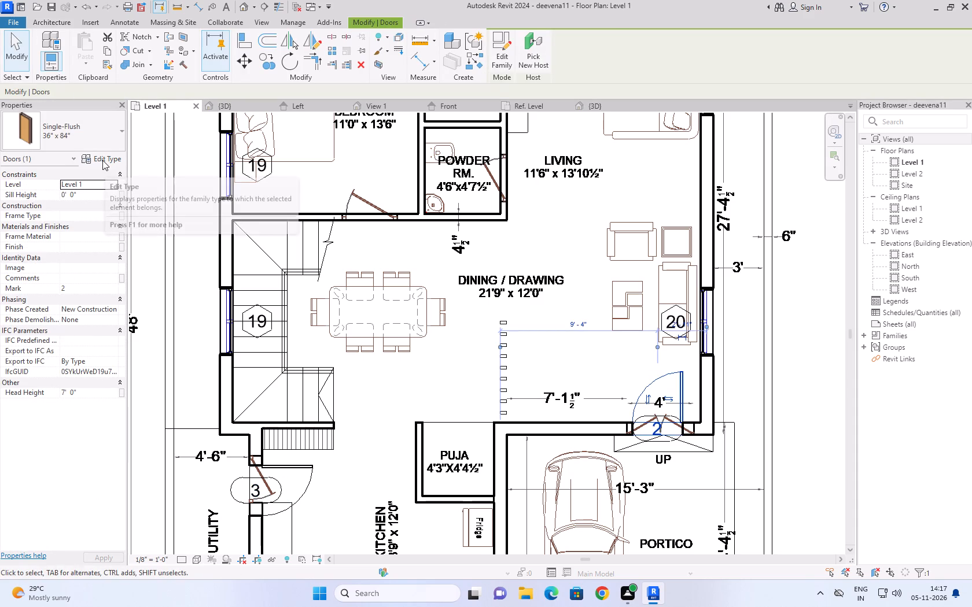
click(102, 160)
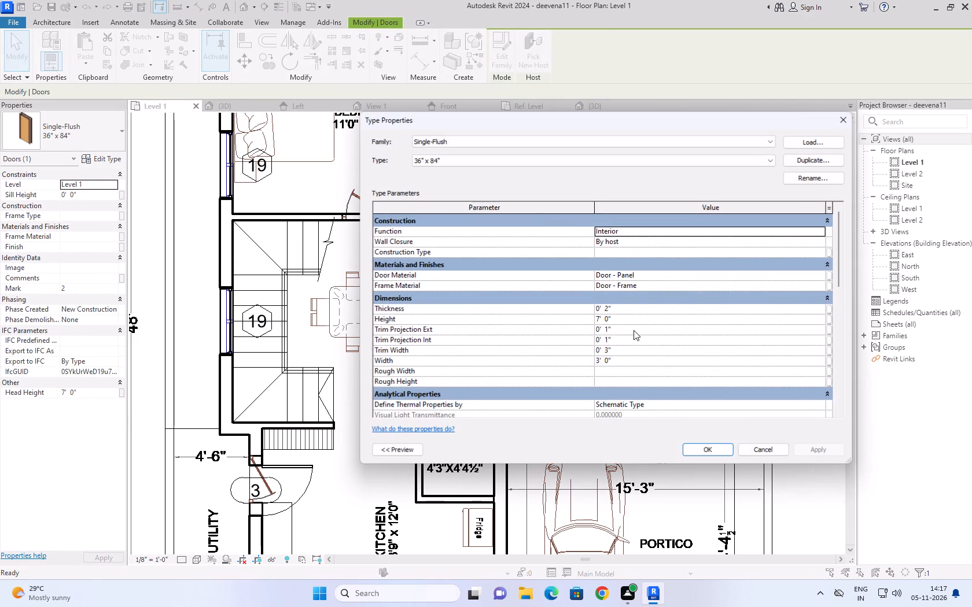
click(629, 361)
key(4)
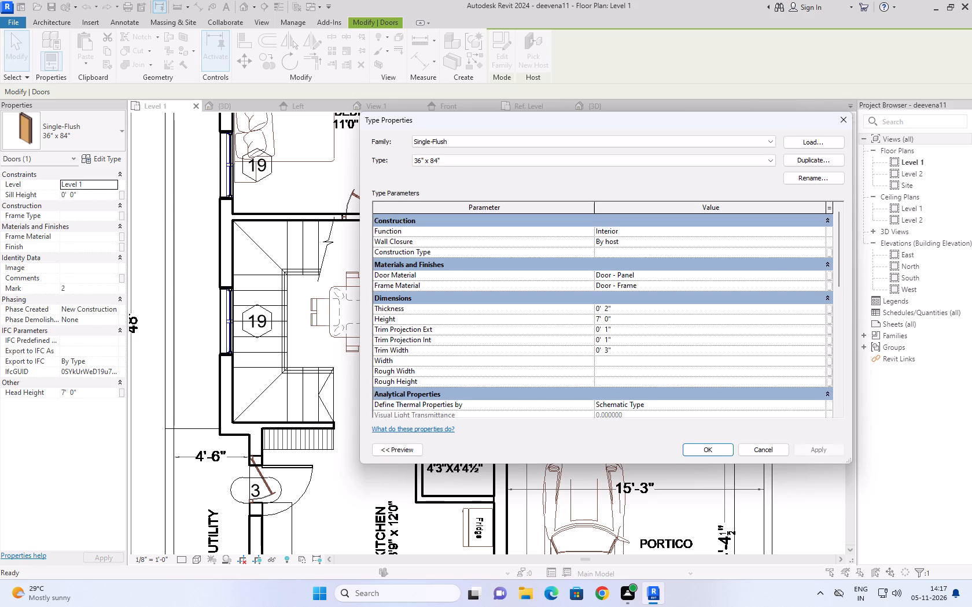
key(apostrophe)
key(Return)
click(790, 159)
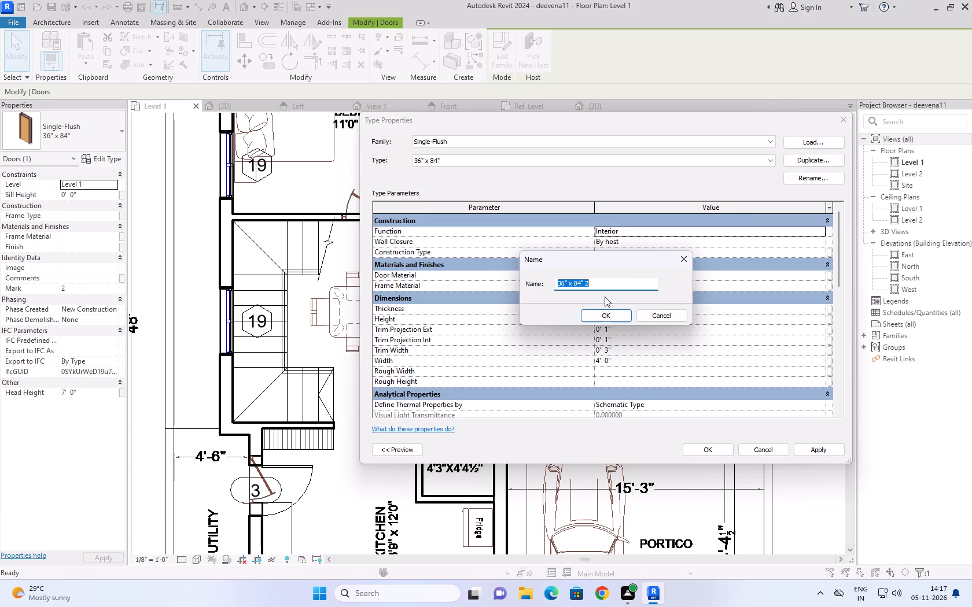
key(d)
key(1)
click(602, 316)
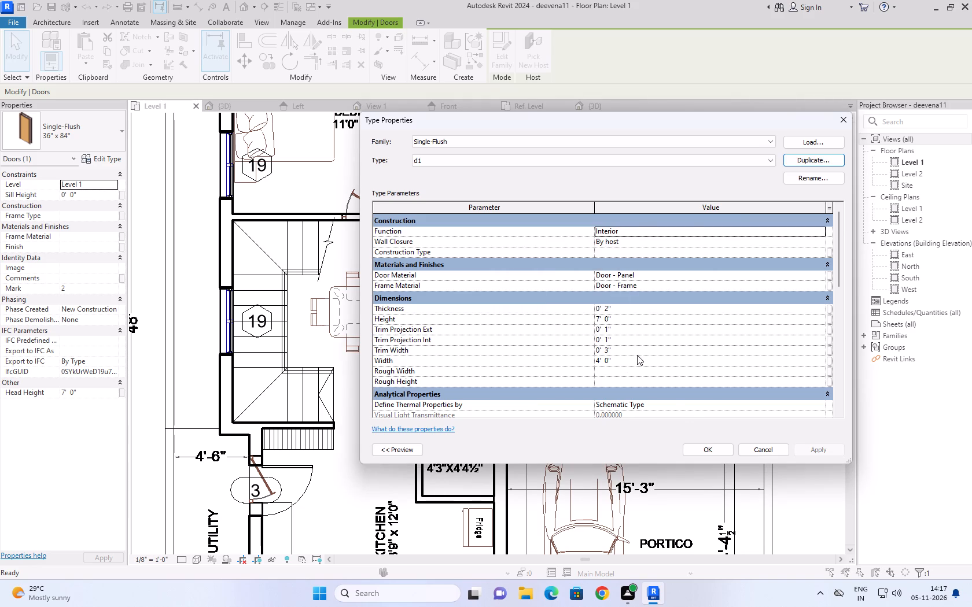
click(637, 354)
click(625, 360)
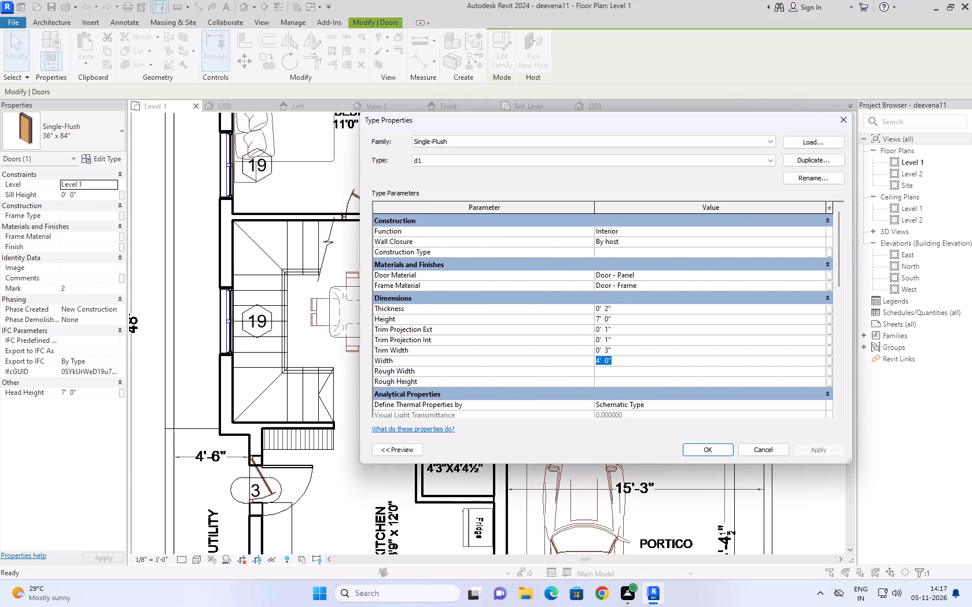
click(709, 451)
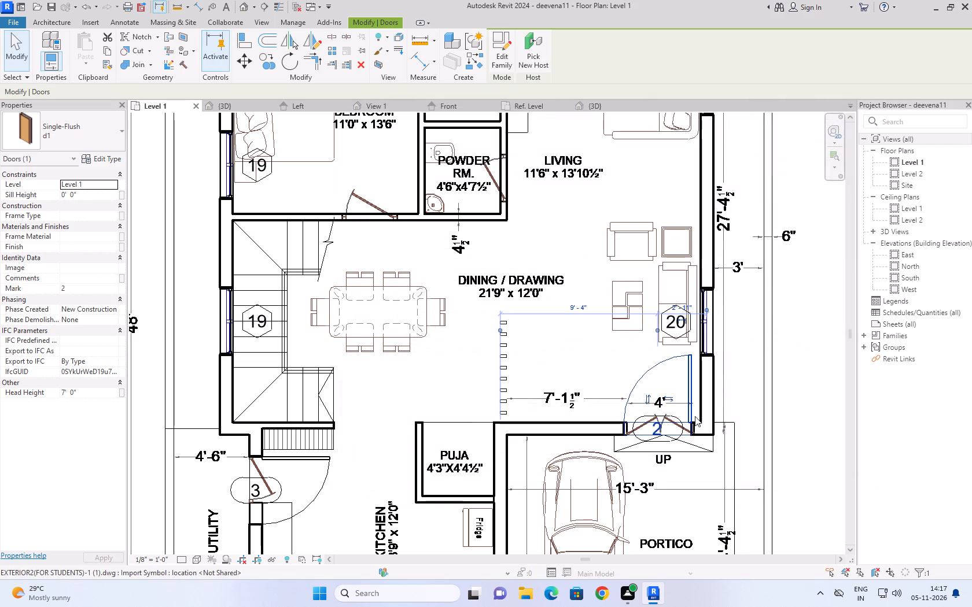
Align the d1 entrance door's jamb edge with the plan's opening line beside the outer wall corner.
scroll(672, 469, up, 5)
scroll(740, 387, up, 3)
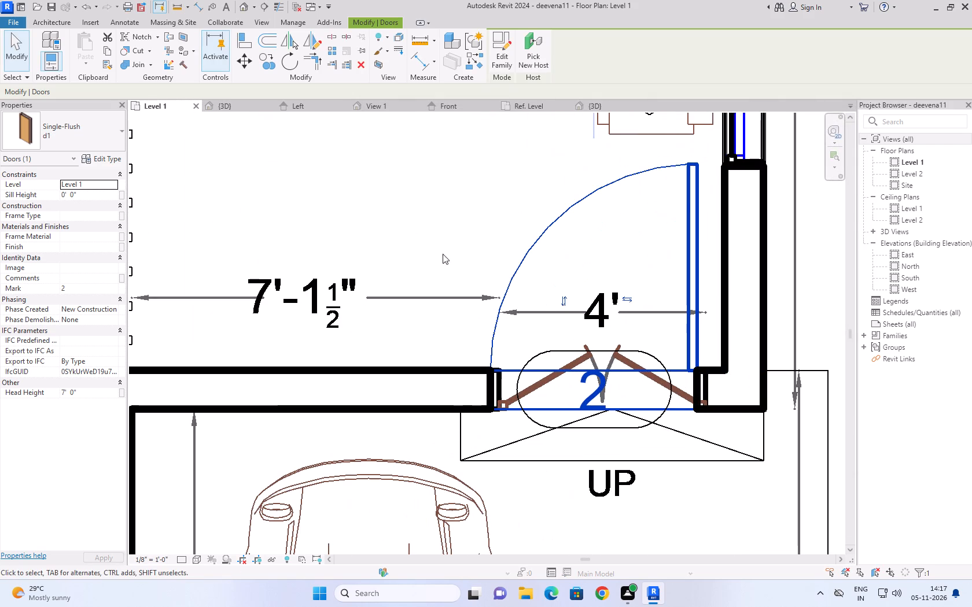
click(244, 43)
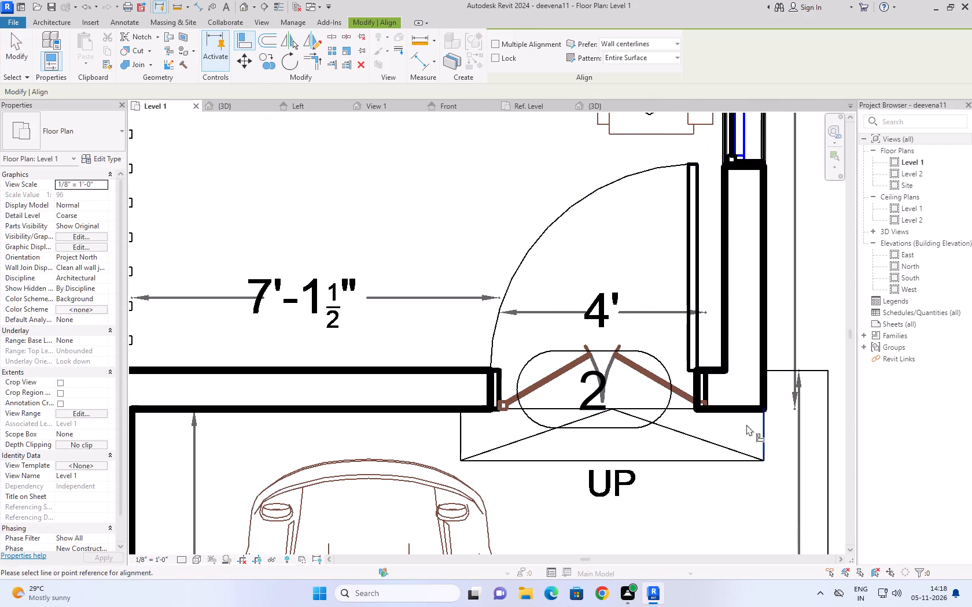
scroll(730, 409, up, 3)
click(696, 369)
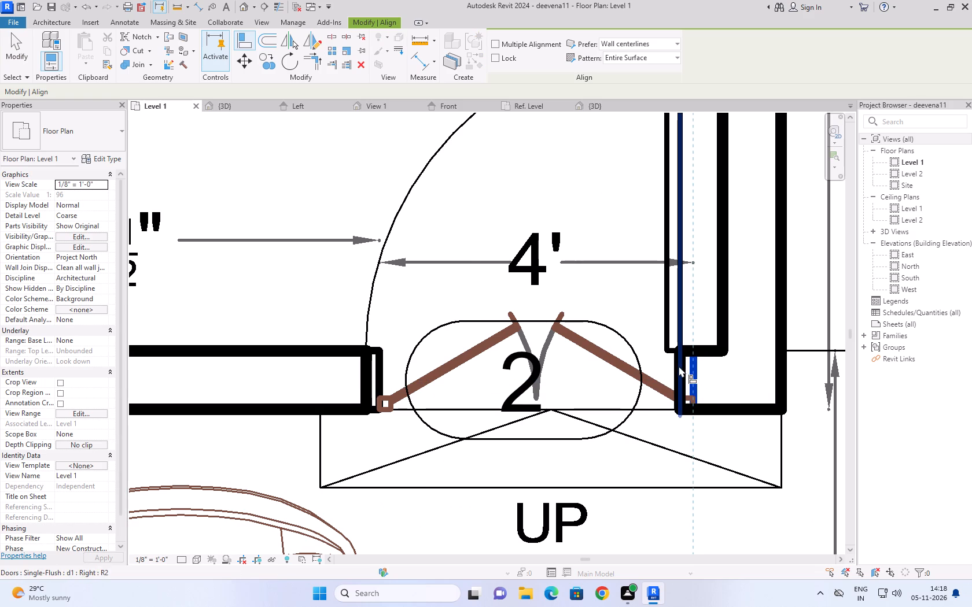
click(679, 366)
scroll(646, 450, down, 5)
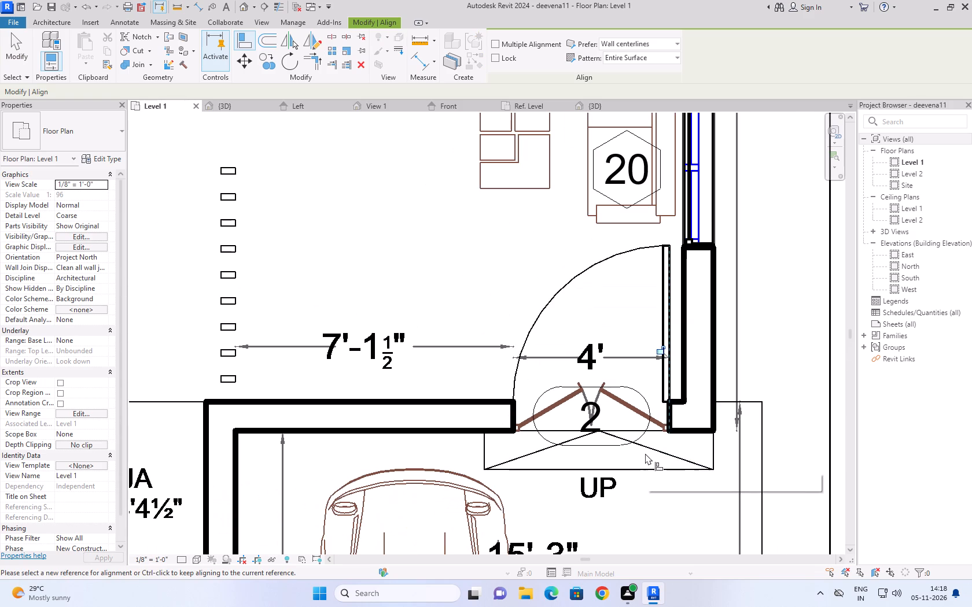
key(Escape)
key(Escape)
key(Escape)
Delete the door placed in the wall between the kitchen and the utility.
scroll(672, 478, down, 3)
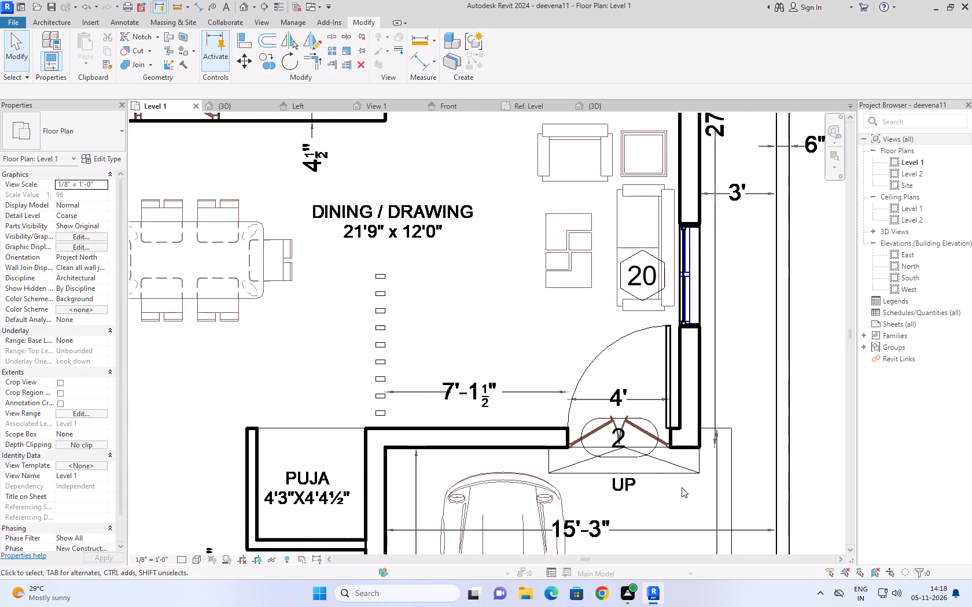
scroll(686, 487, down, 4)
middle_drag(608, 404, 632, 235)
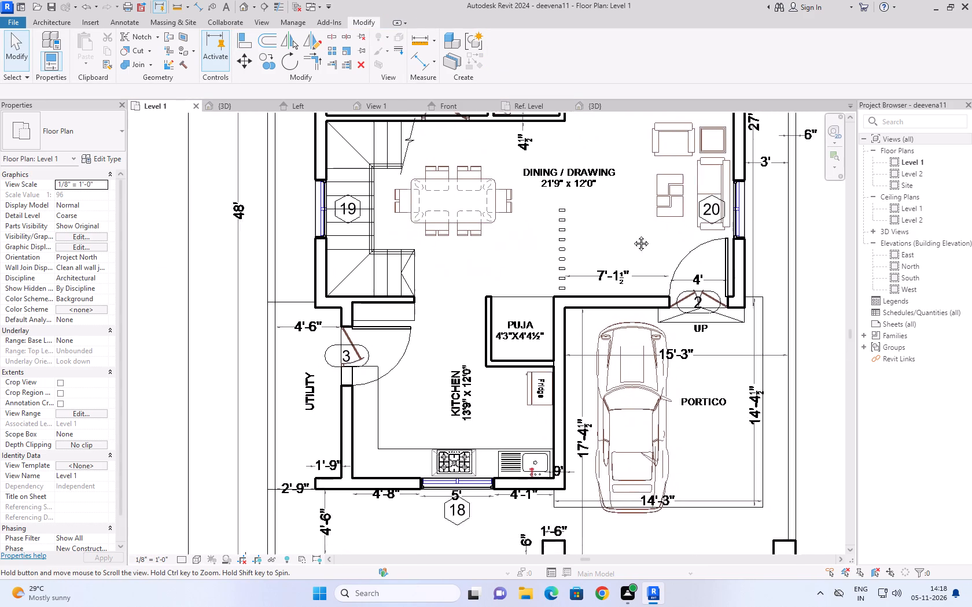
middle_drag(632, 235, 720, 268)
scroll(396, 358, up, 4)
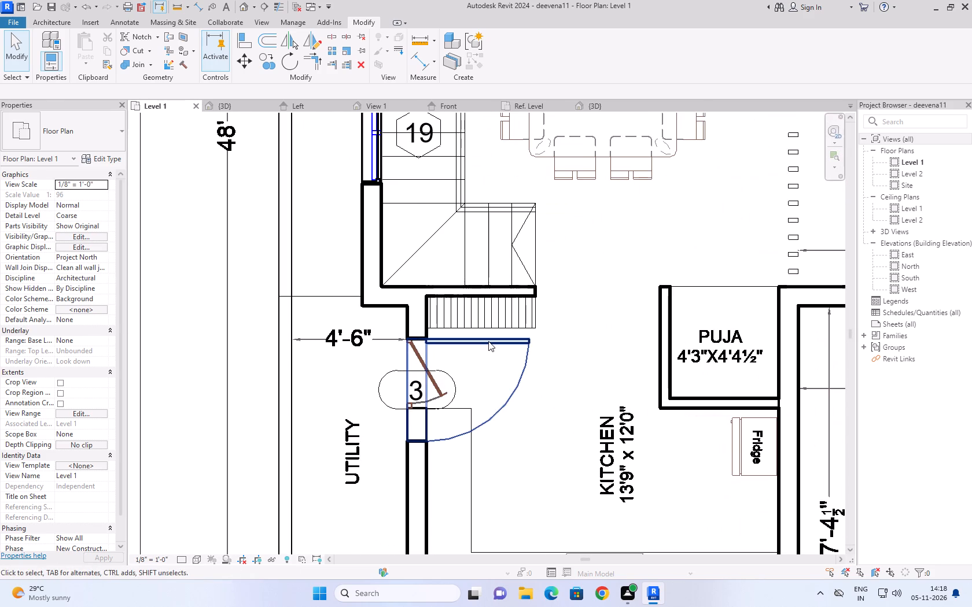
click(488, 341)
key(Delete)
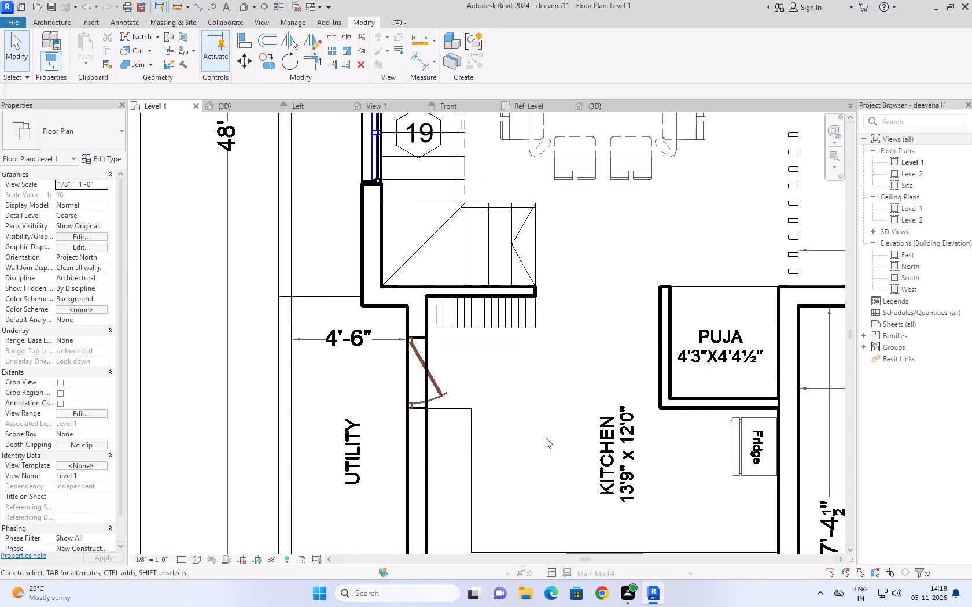
Measure the width of the plan's door opening between the utility and kitchen using a temporary aligned dimension.
scroll(380, 389, up, 3)
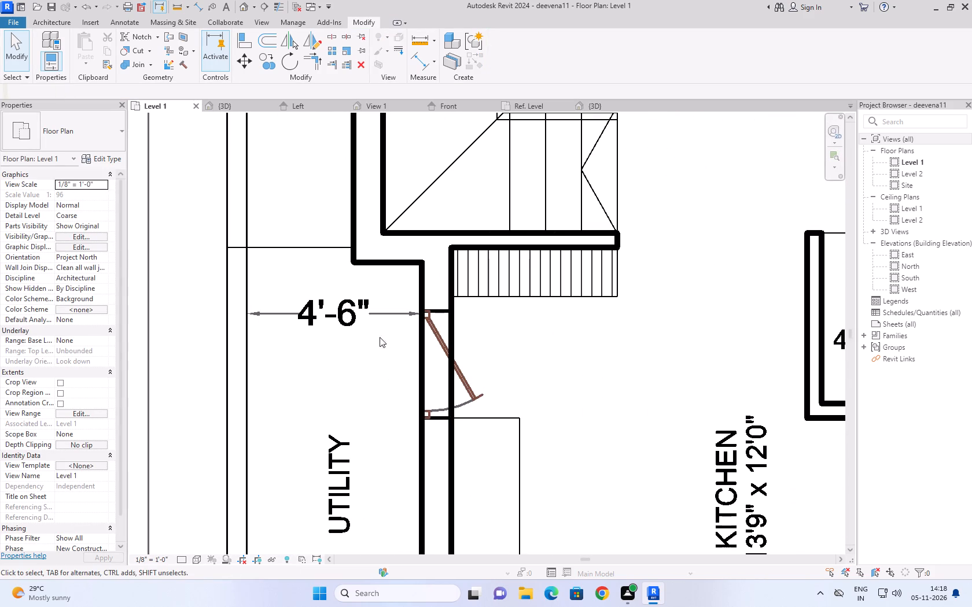
click(197, 3)
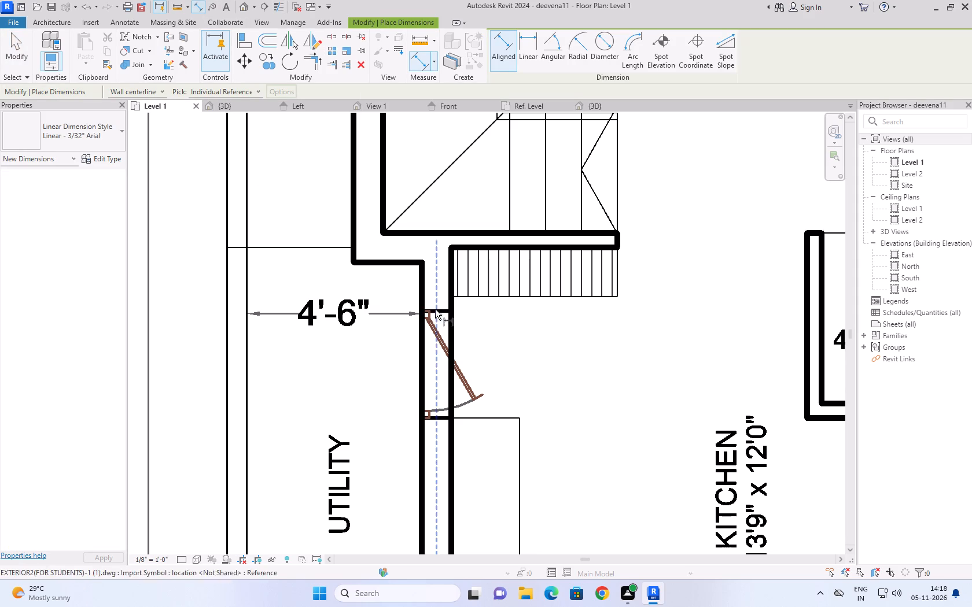
click(441, 310)
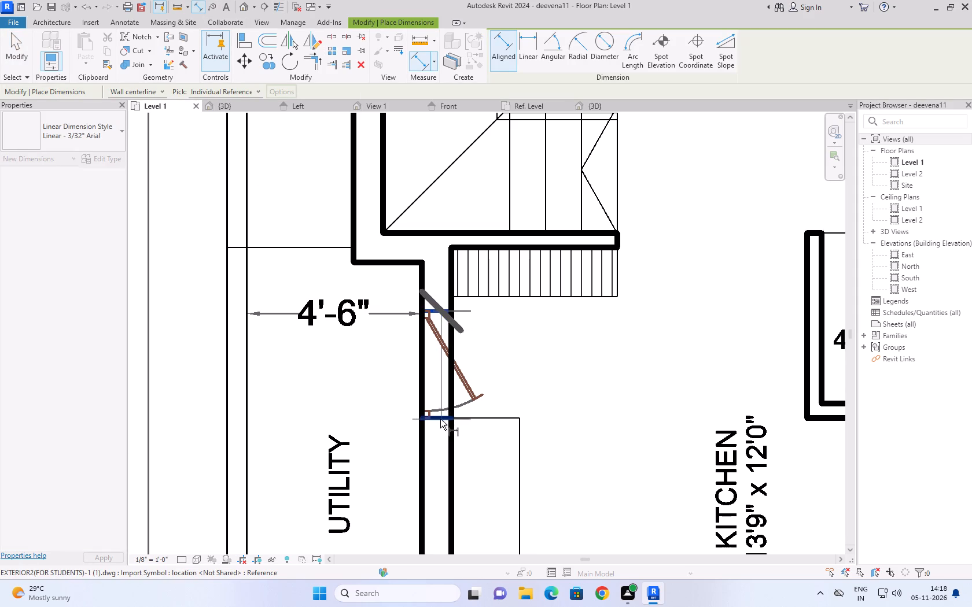
click(440, 419)
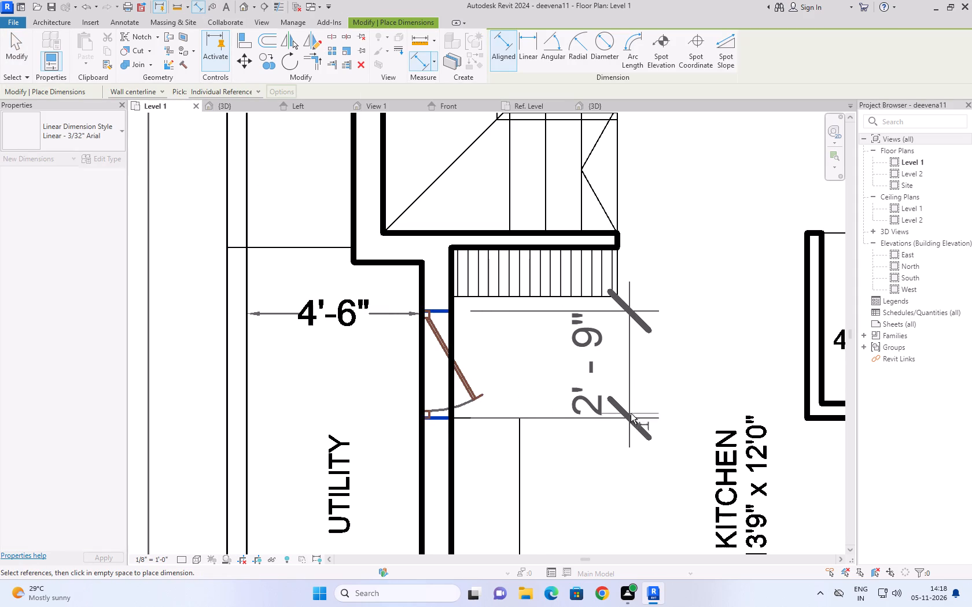
key(Escape)
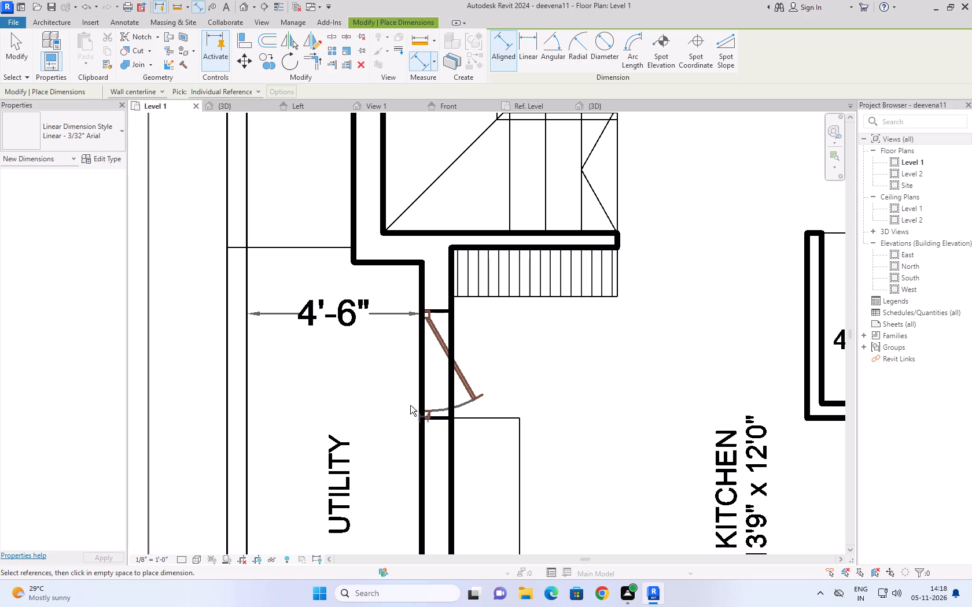
click(443, 419)
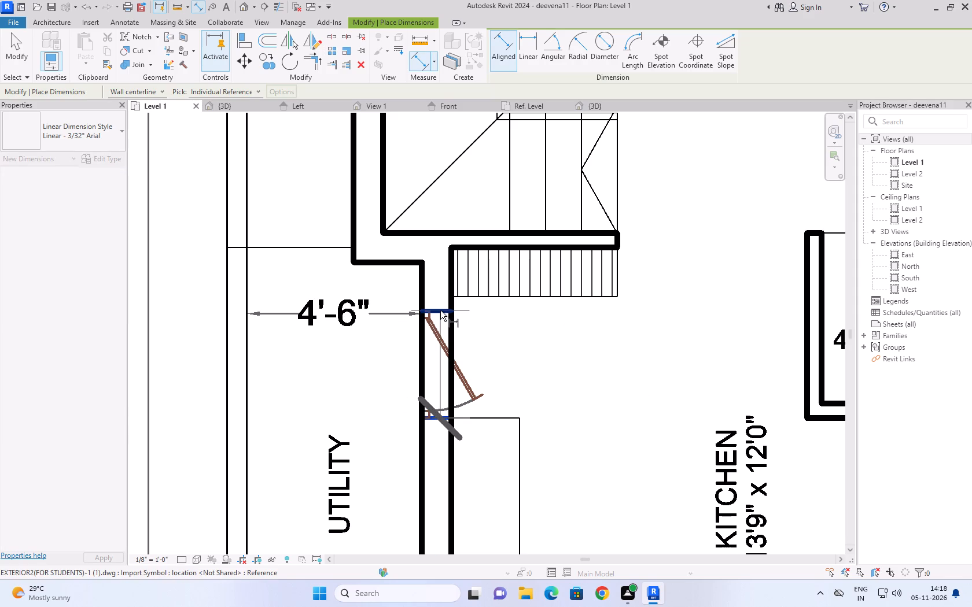
click(440, 310)
key(Escape)
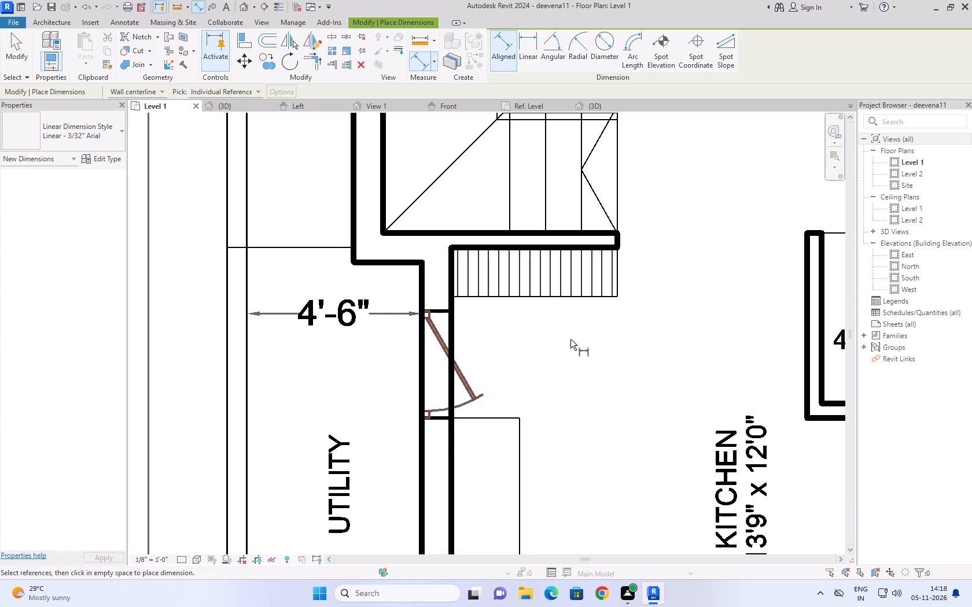
key(Escape)
Place a tagged Single-Flush 36" x 84" door, flipped to swing into the kitchen, in the wall at the utility opening.
middle_drag(572, 343, 586, 350)
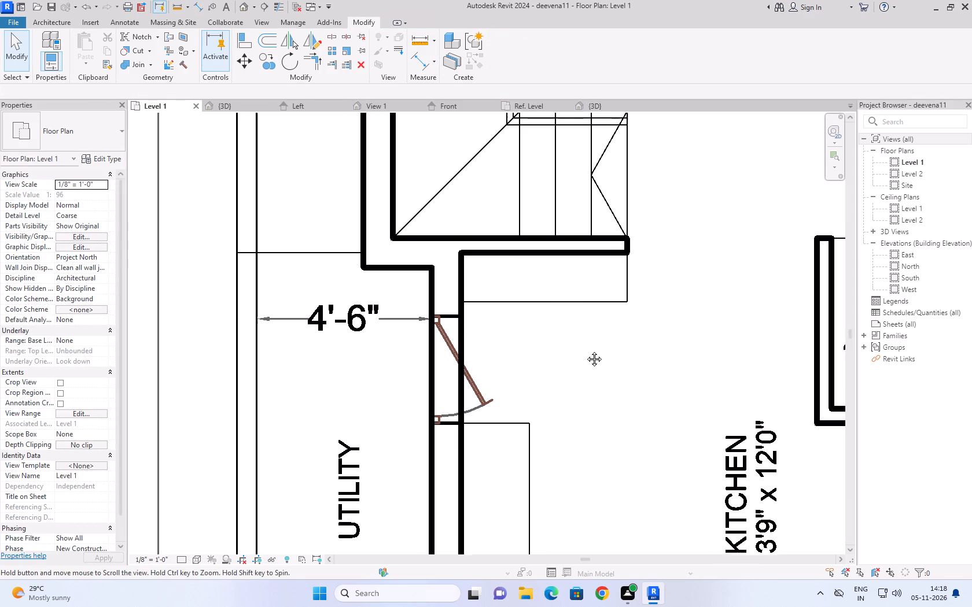
middle_drag(586, 350, 594, 358)
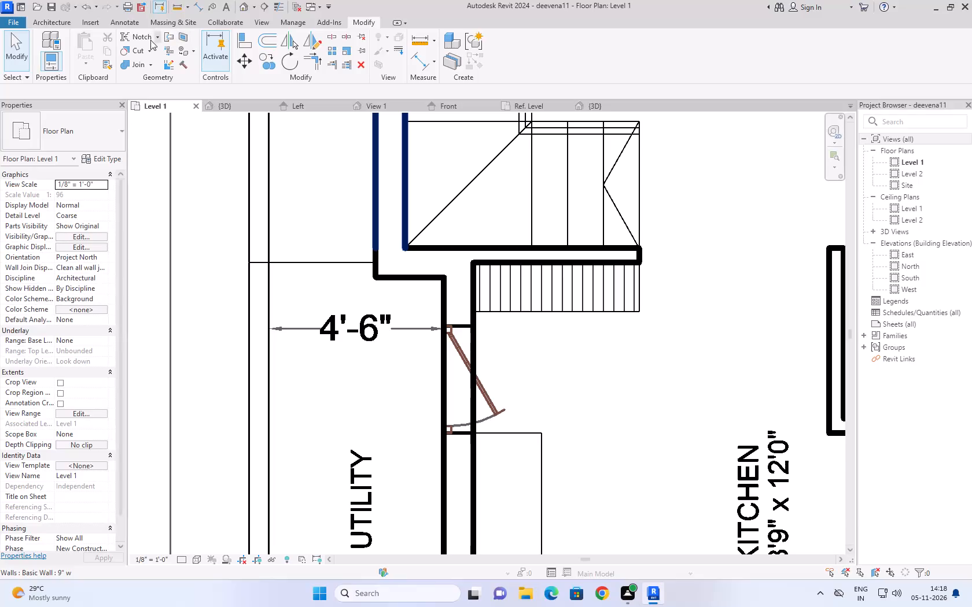
click(47, 16)
click(46, 23)
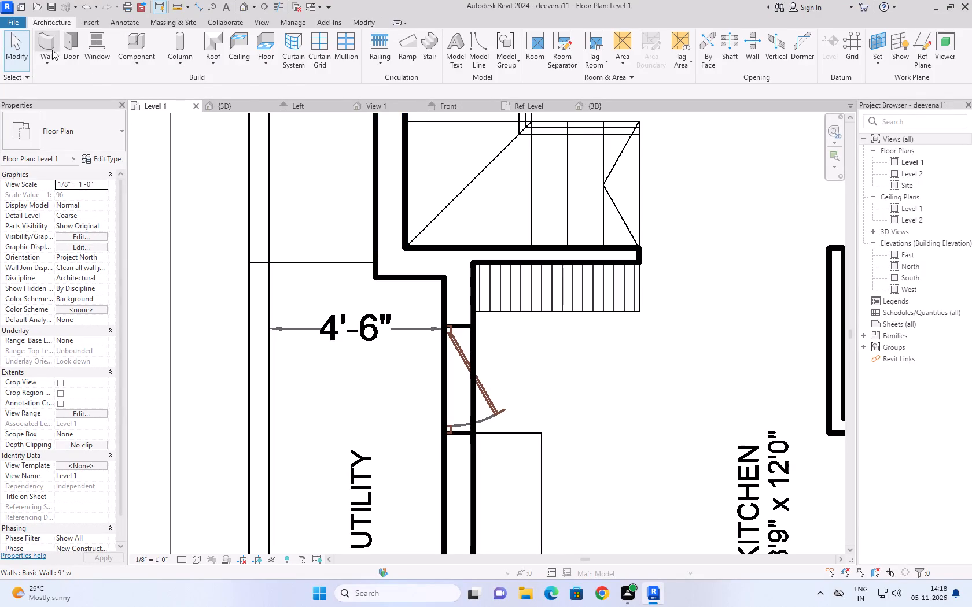
click(72, 51)
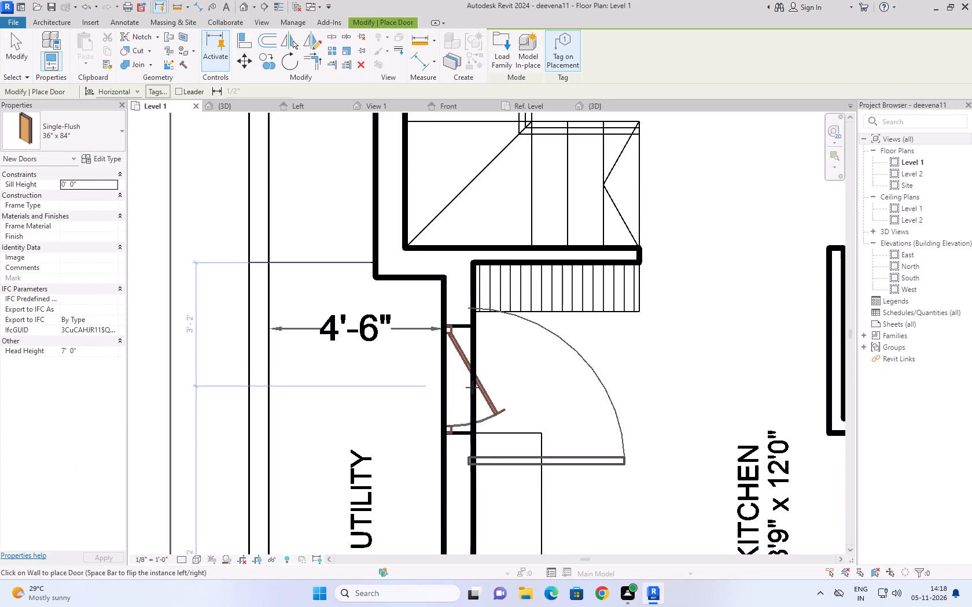
key(space)
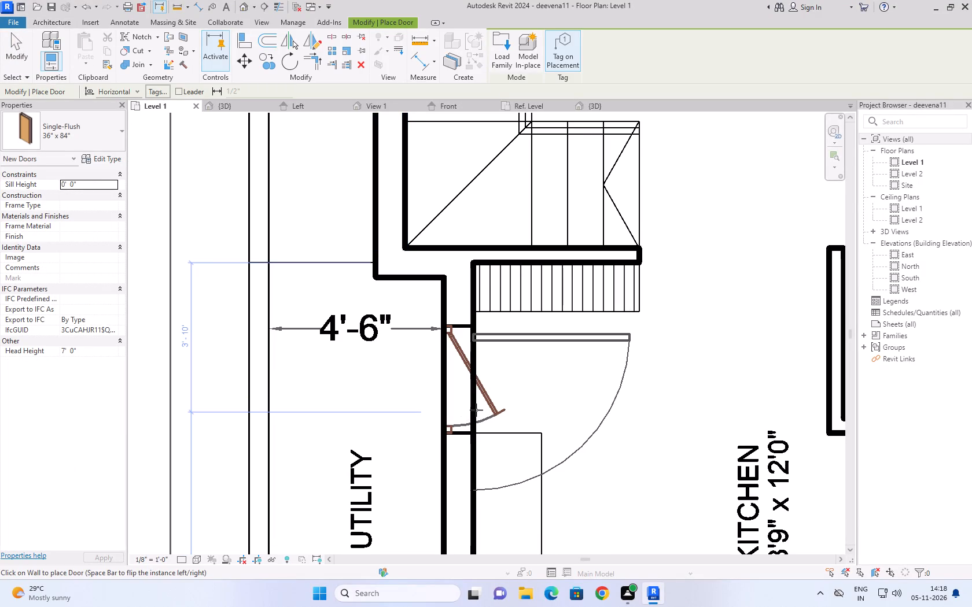
click(473, 423)
key(Escape)
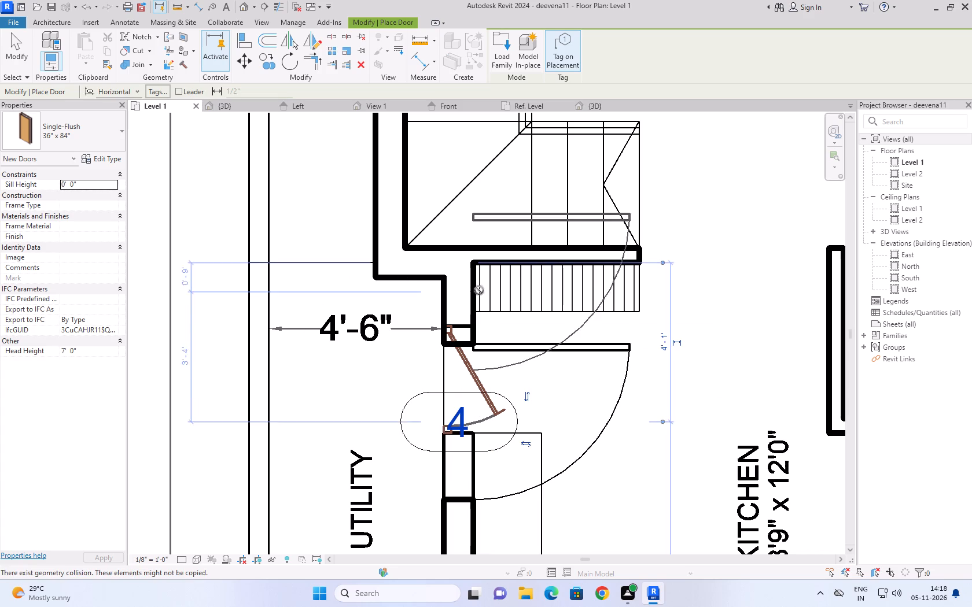
key(Escape)
Duplicate the utility door's type as d2 and set its width to 2'9".
click(535, 348)
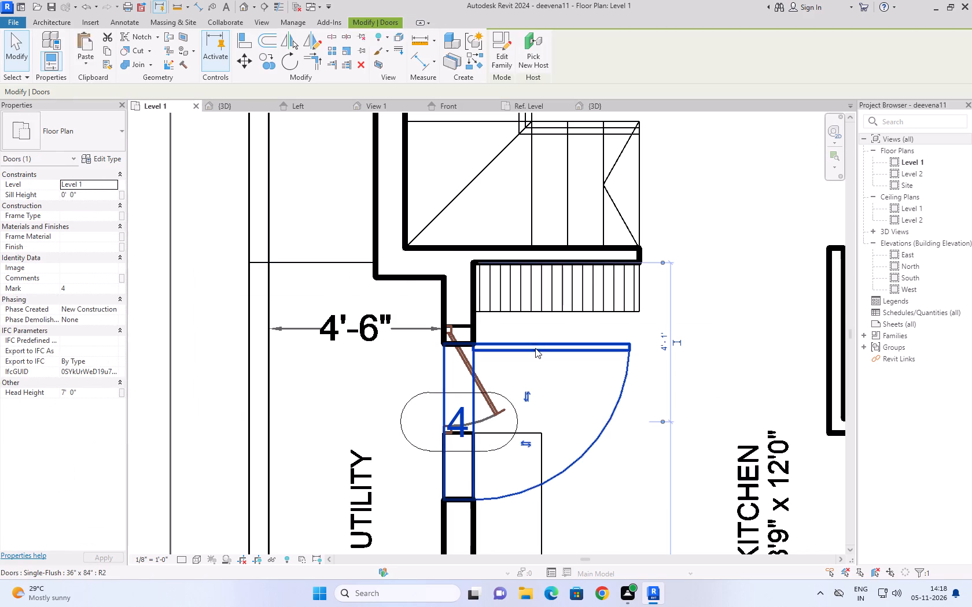
click(110, 163)
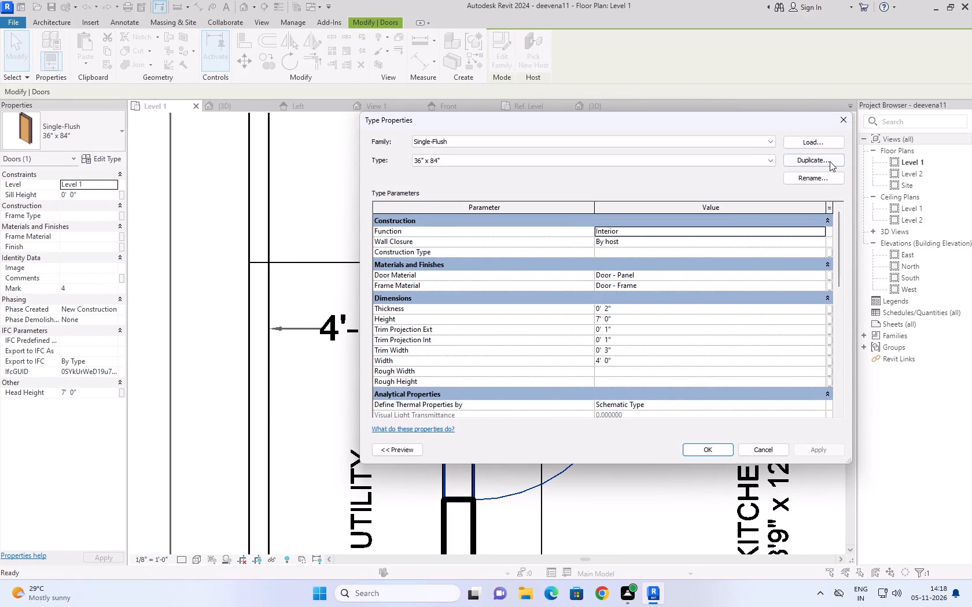
click(830, 161)
text(d2)
key(Return)
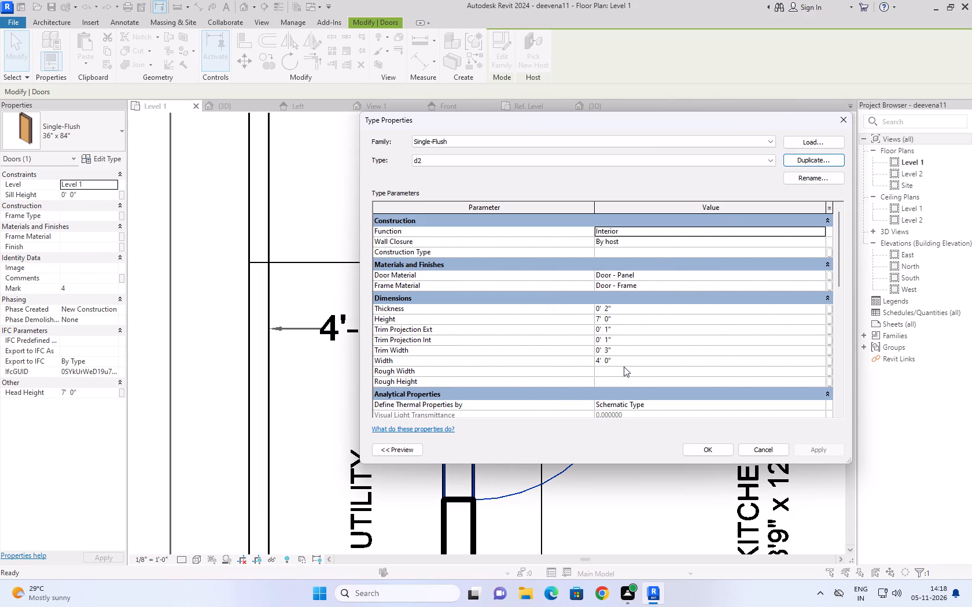
click(627, 360)
text(2')
key(9)
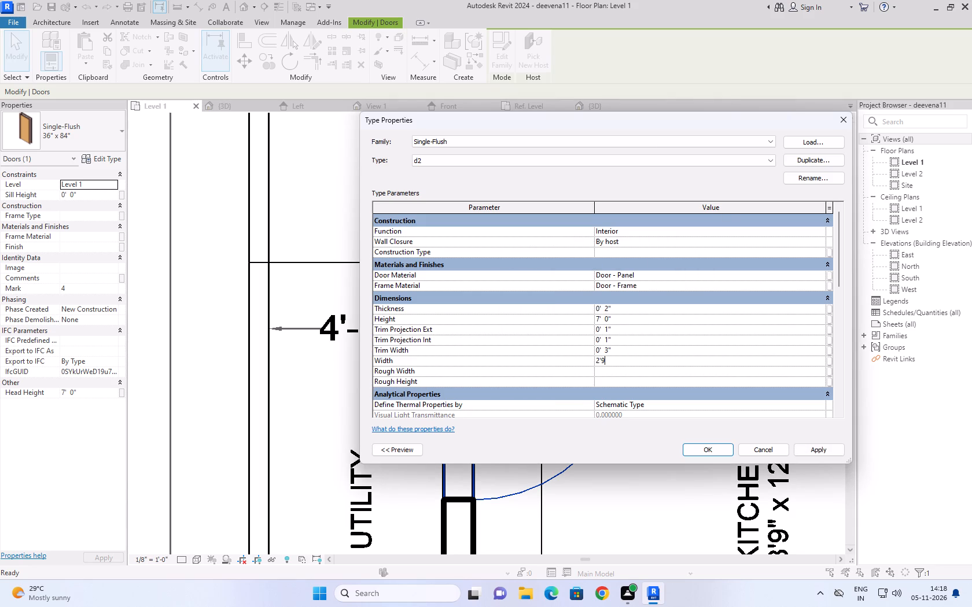
key(shift+quotedbl)
key(Return)
key(Return)
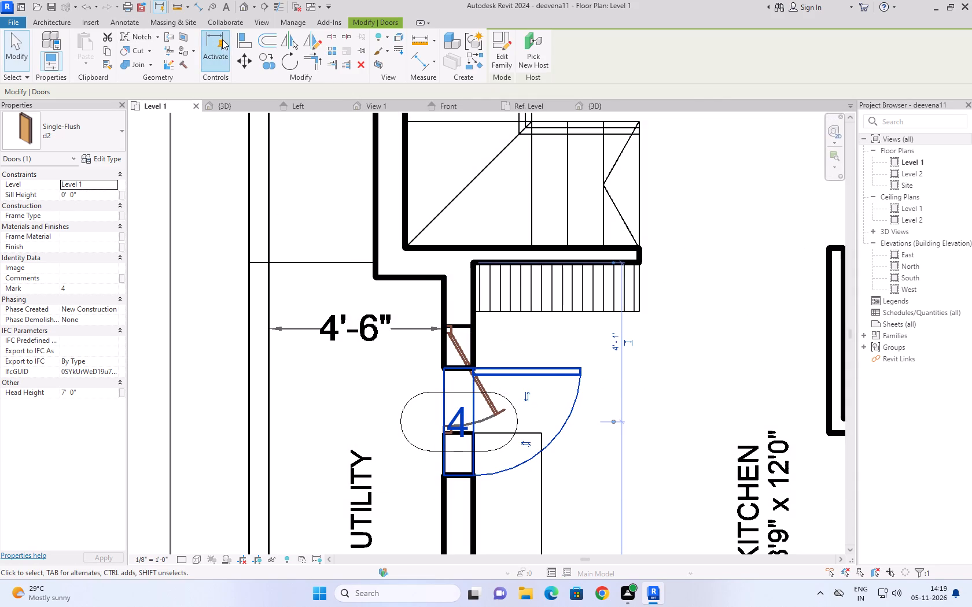
Align the d2 utility door's jamb edge with the plan's opening line nearest the stair wall.
click(240, 38)
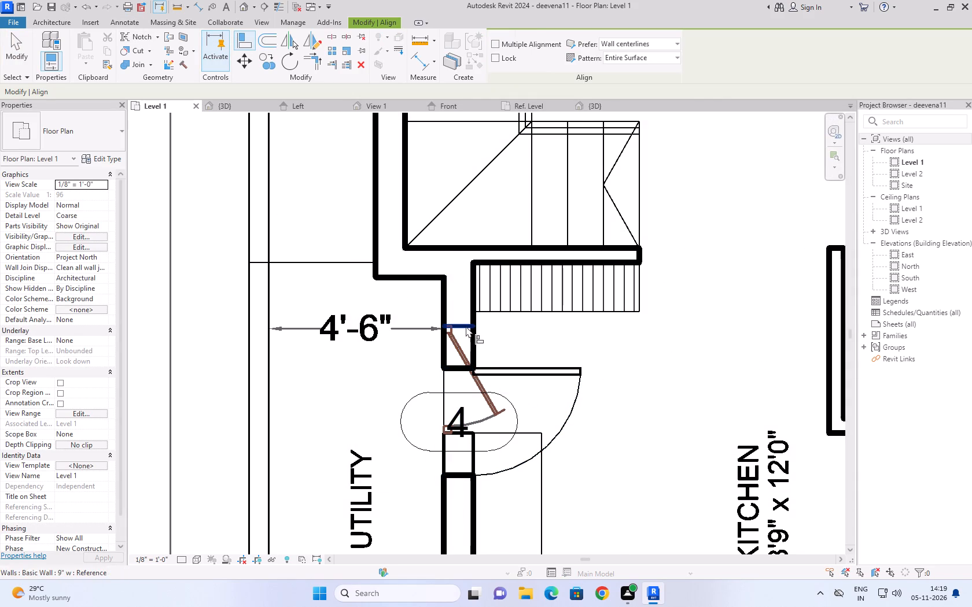
click(466, 326)
click(465, 367)
scroll(391, 312, down, 1)
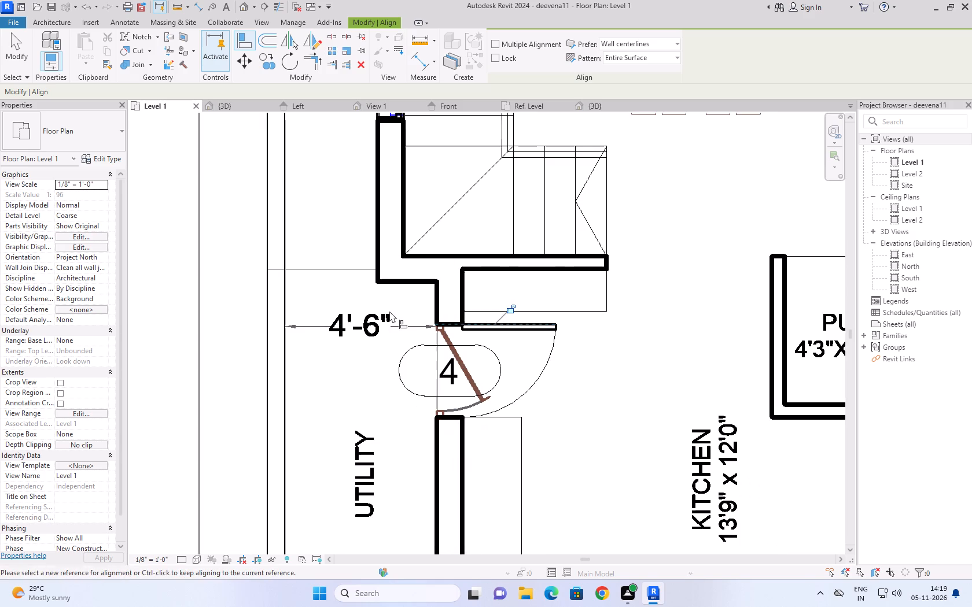
middle_drag(389, 309, 434, 371)
scroll(435, 371, down, 1)
key(Escape)
key(Escape)
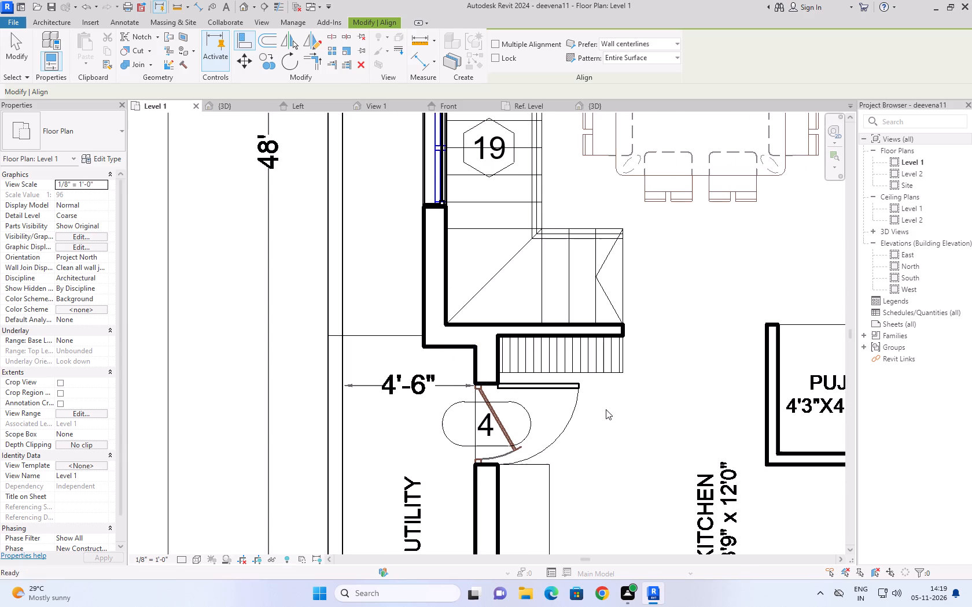
key(Escape)
Examine the ground floor plan for the remaining door openings around the guest bedroom, toilet, powder room and living area.
scroll(609, 401, down, 1)
middle_drag(609, 401, 485, 336)
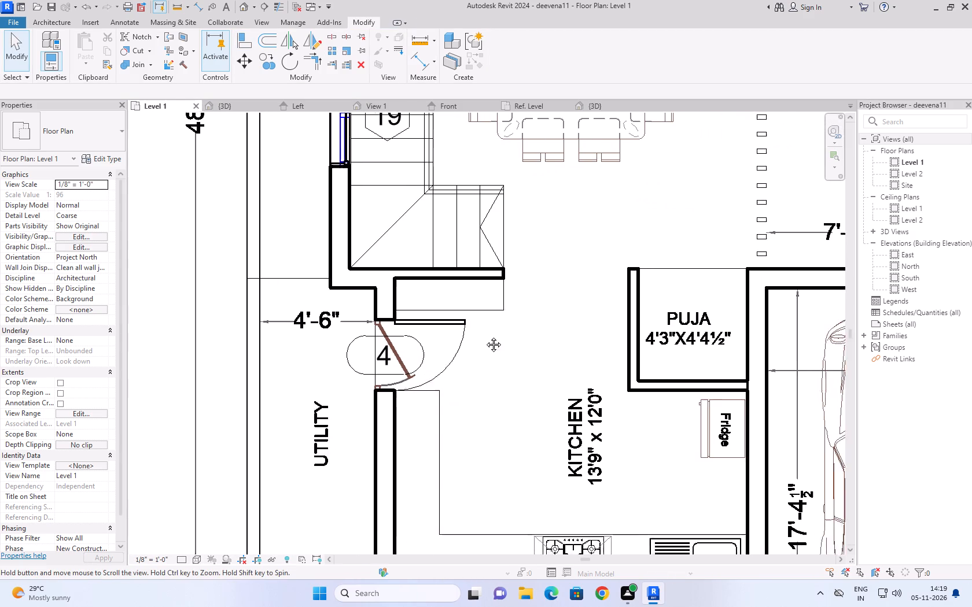
middle_drag(485, 336, 404, 331)
scroll(404, 331, down, 4)
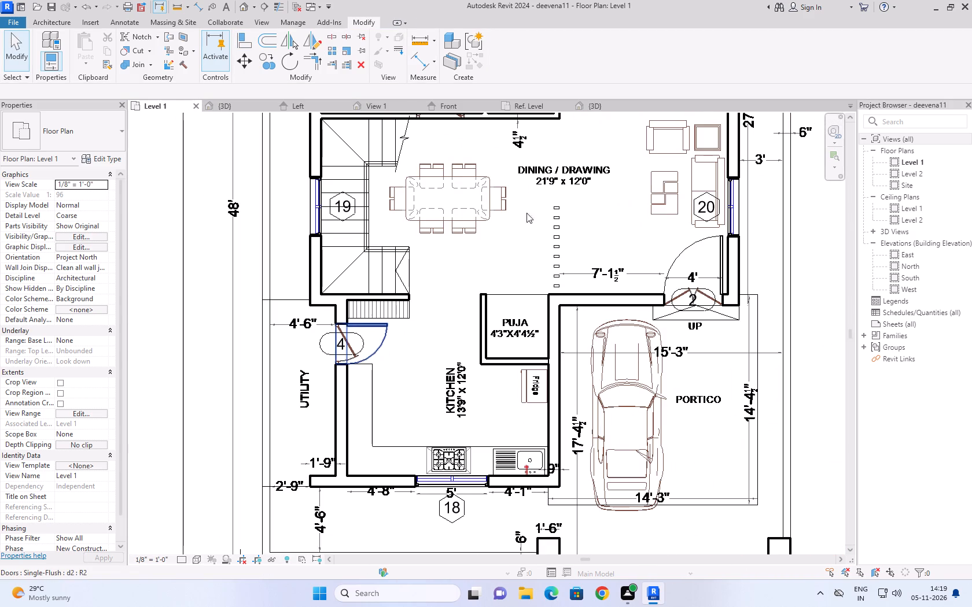
scroll(592, 182, down, 2)
scroll(591, 187, up, 2)
middle_drag(591, 187, 594, 198)
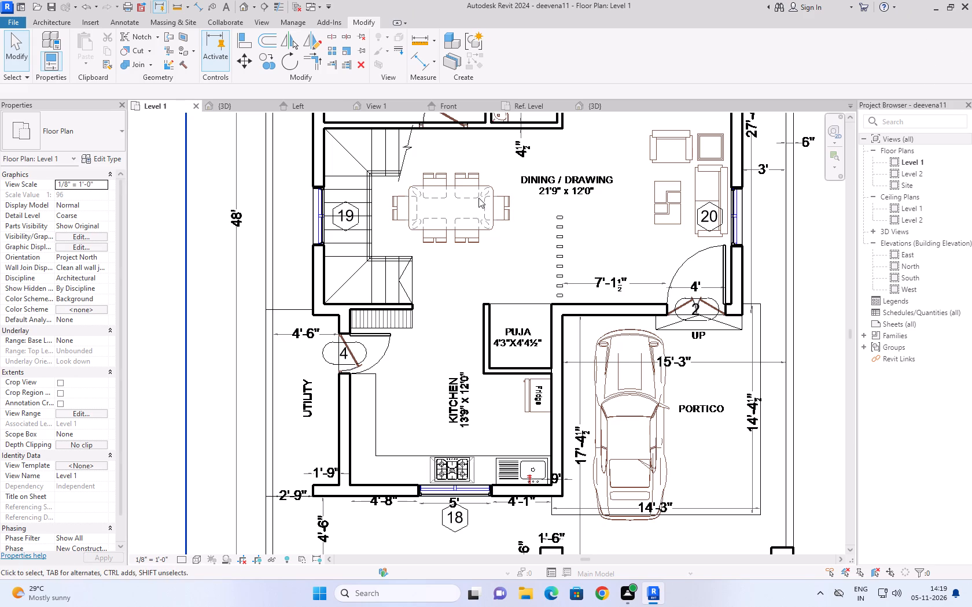
middle_drag(489, 201, 474, 265)
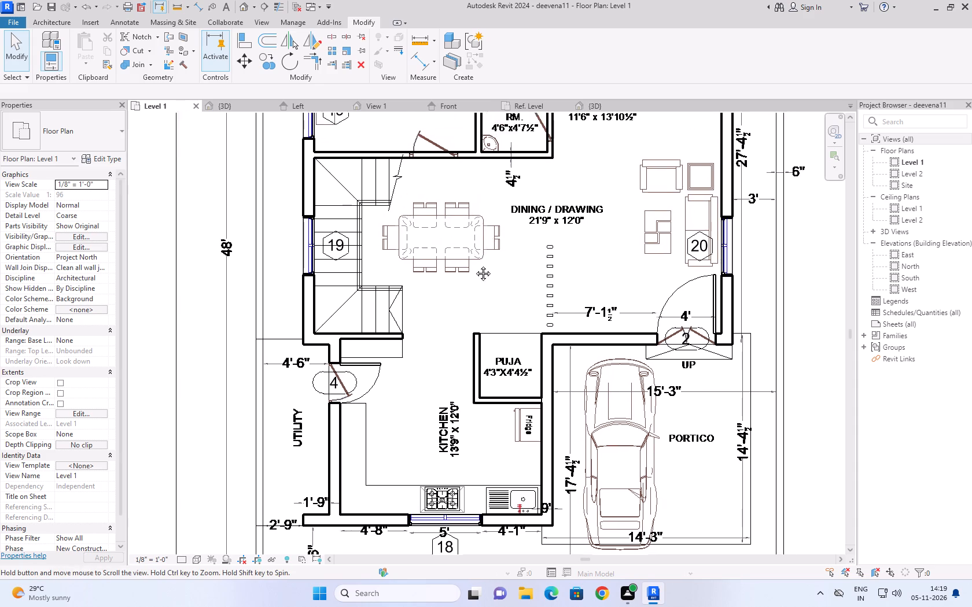
middle_drag(474, 265, 462, 399)
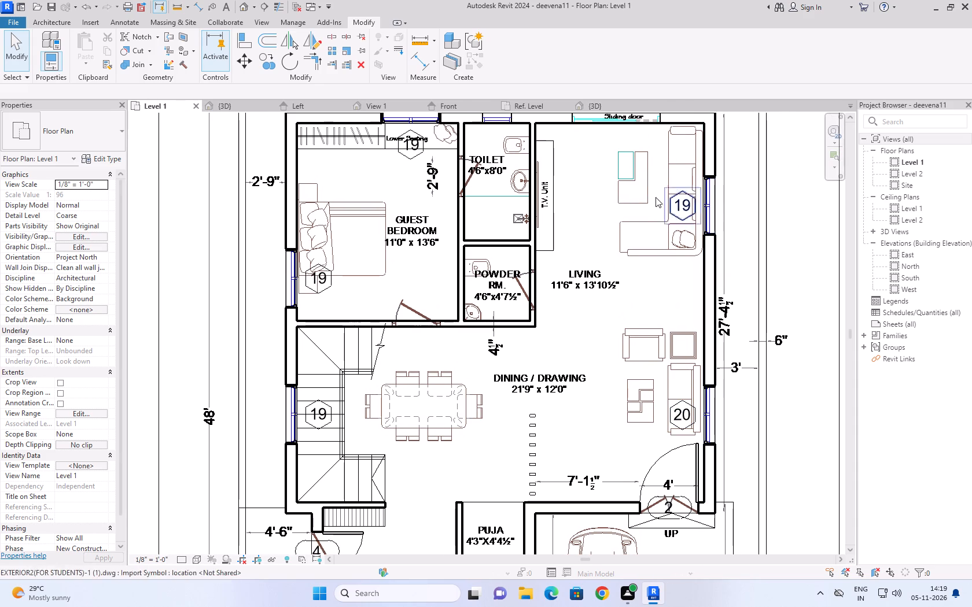
middle_drag(578, 149, 598, 185)
scroll(599, 194, down, 1)
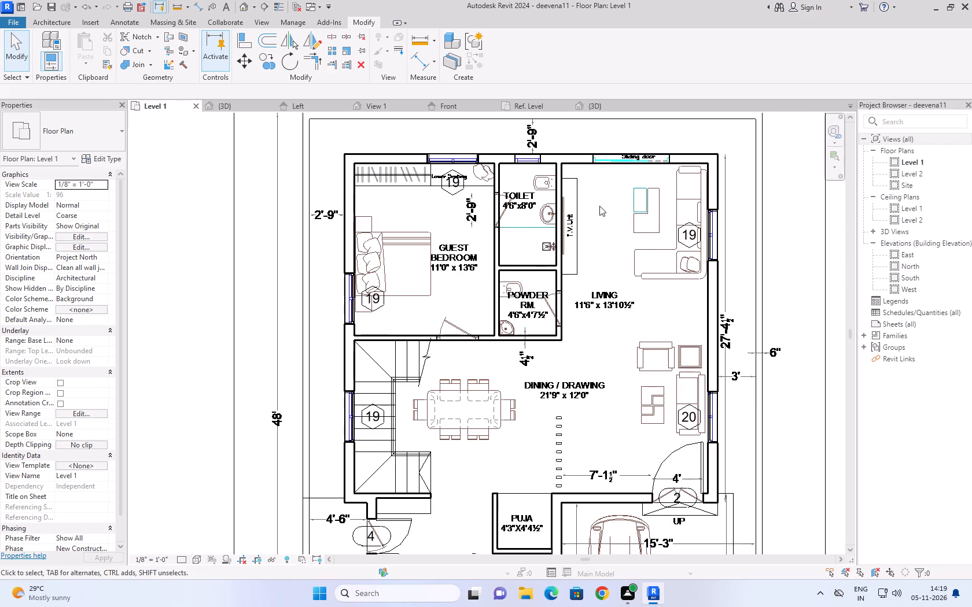
scroll(591, 261, down, 1)
scroll(591, 268, up, 1)
middle_drag(591, 268, 581, 214)
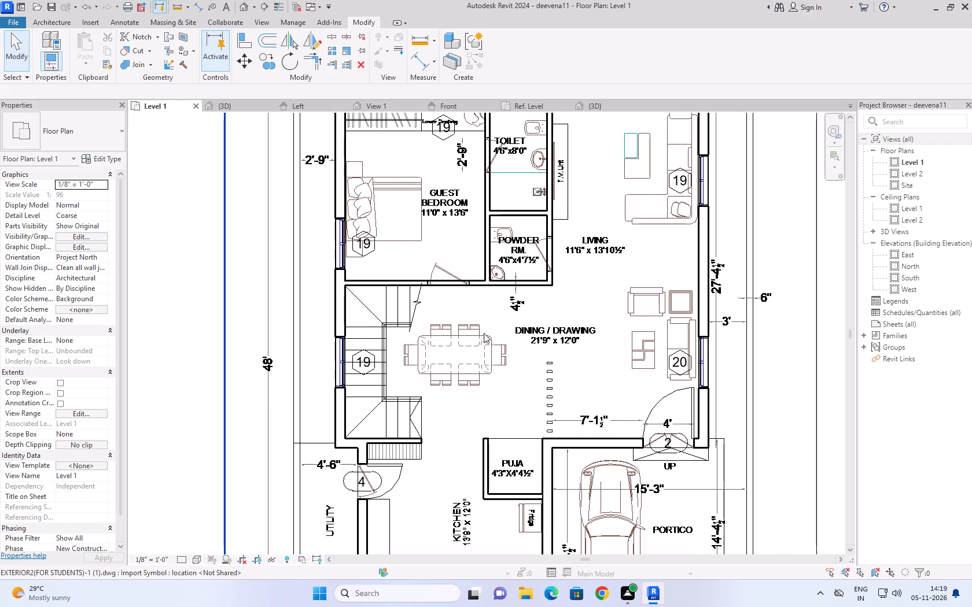
middle_drag(473, 275, 431, 225)
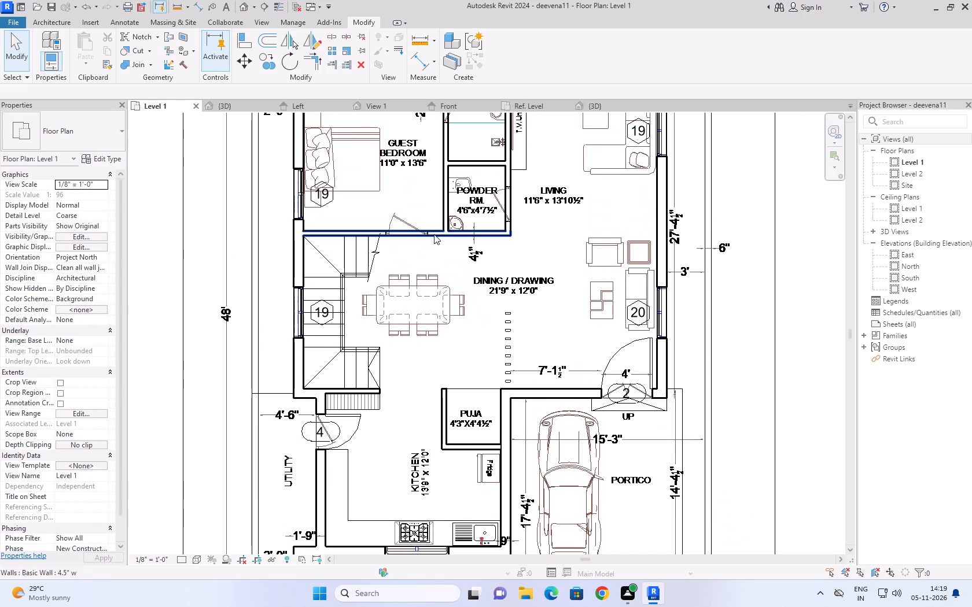
middle_drag(552, 283, 583, 370)
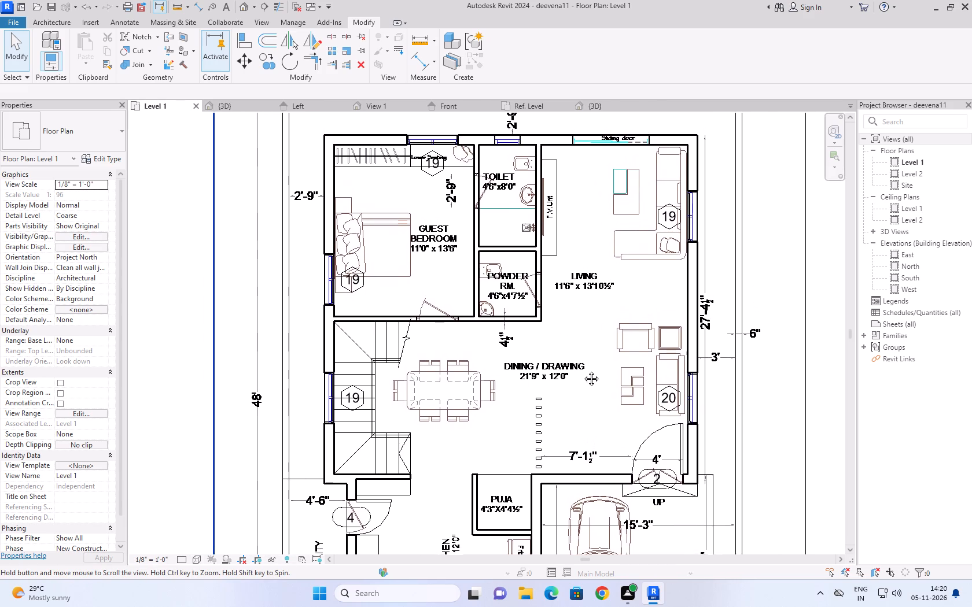
middle_drag(583, 370, 584, 377)
scroll(584, 376, up, 1)
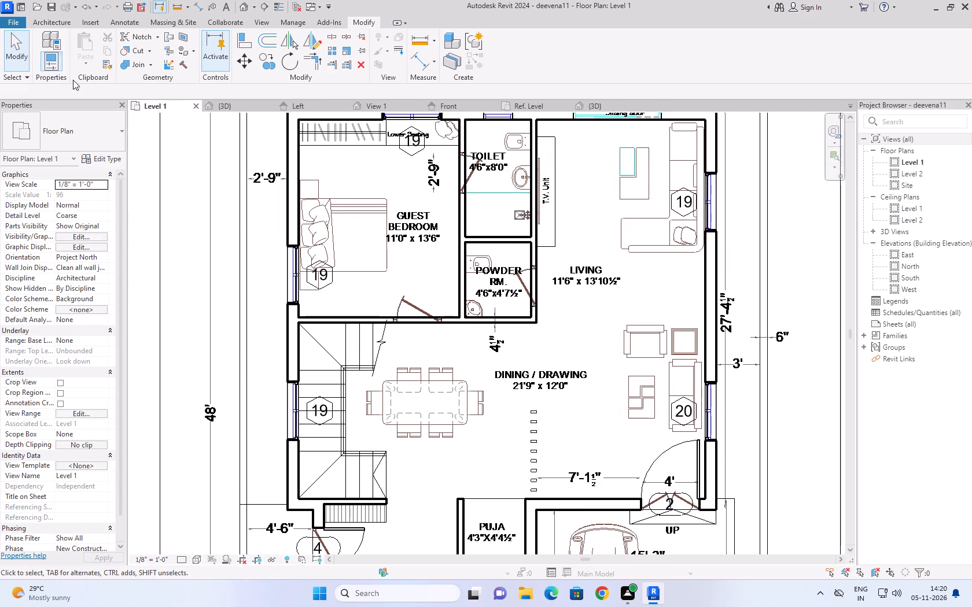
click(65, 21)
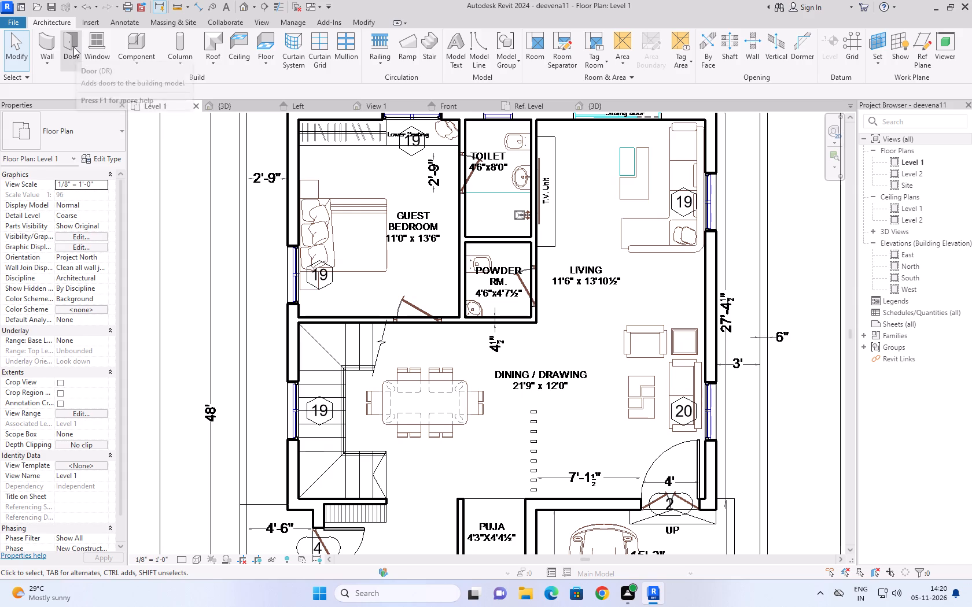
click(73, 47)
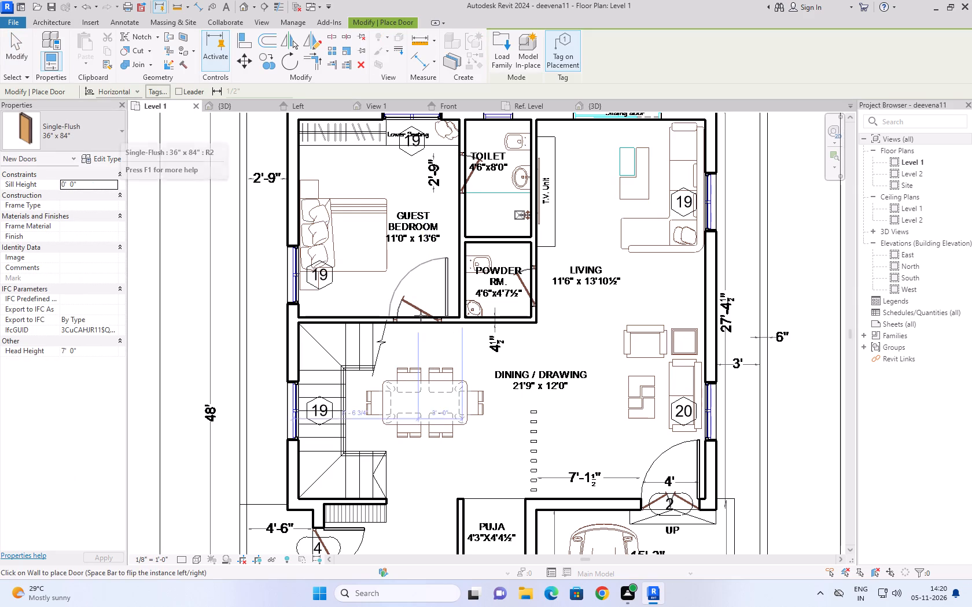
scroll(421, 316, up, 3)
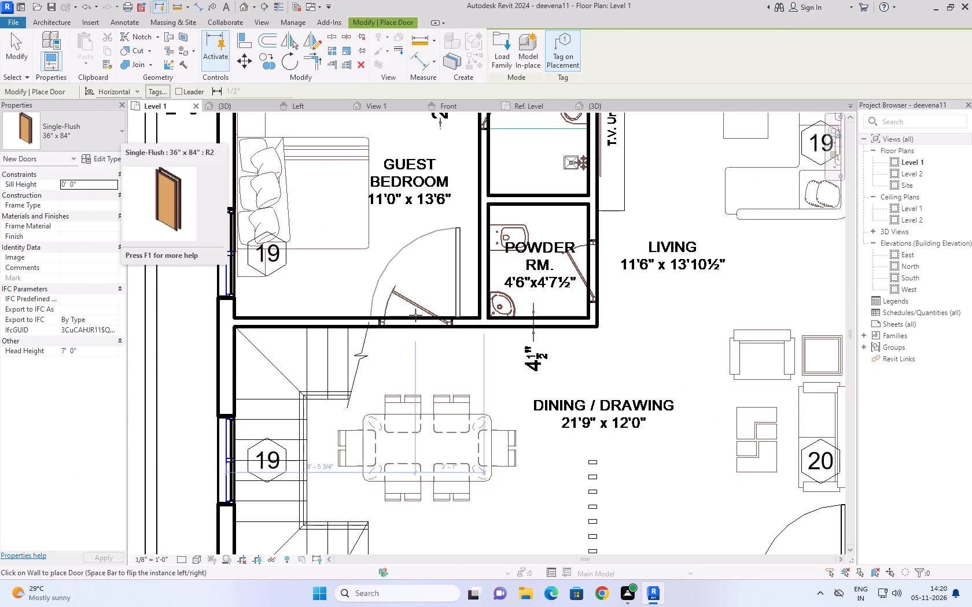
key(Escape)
Measure the width of the plan's guest bedroom door opening with an aligned dimension, without placing it.
click(198, 3)
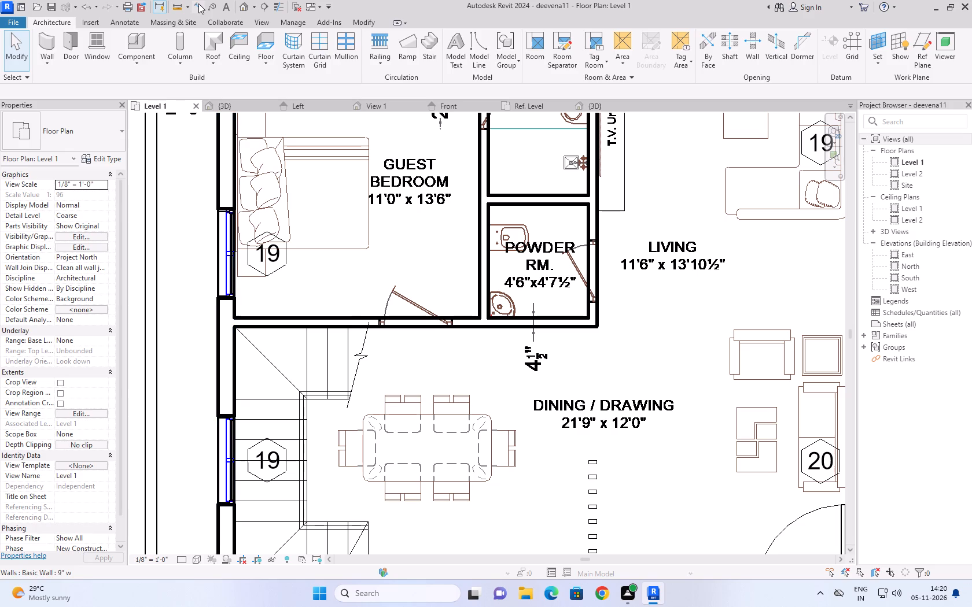
scroll(450, 319, up, 8)
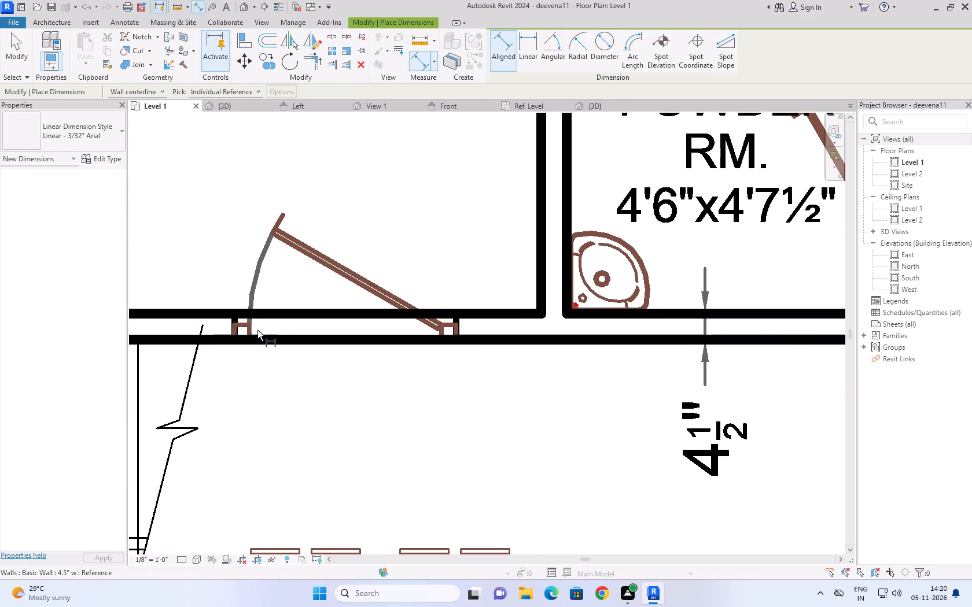
click(234, 319)
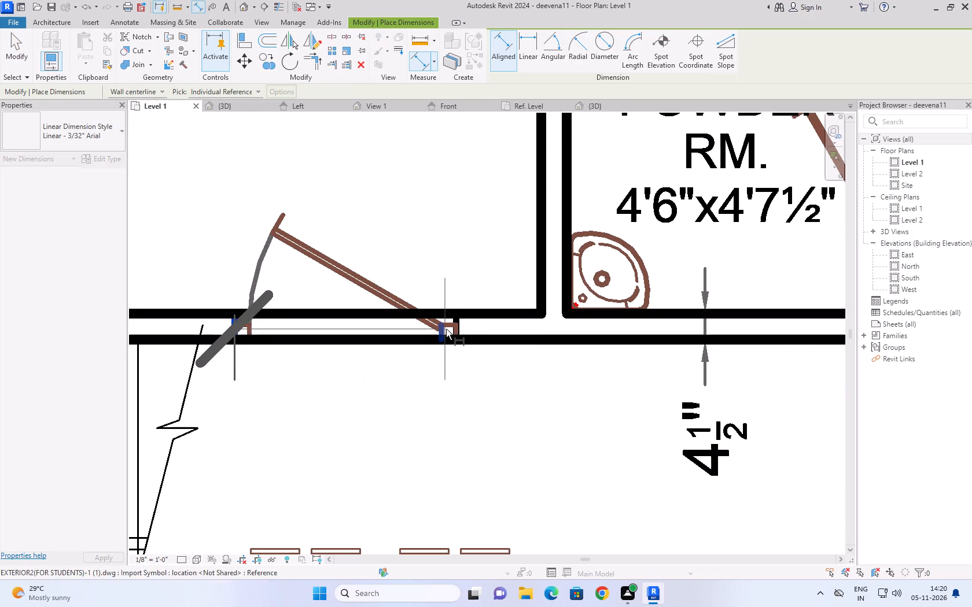
click(459, 317)
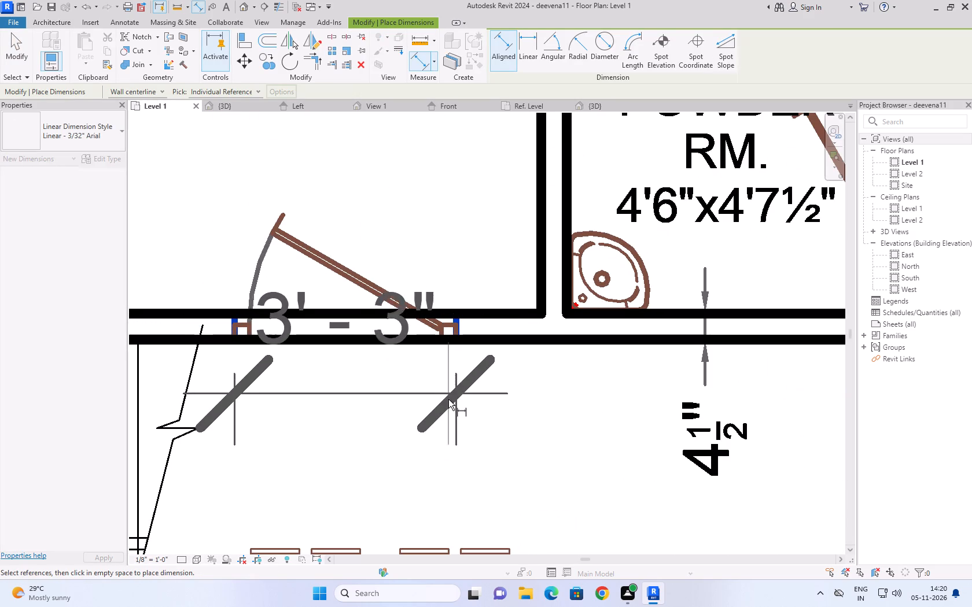
key(Escape)
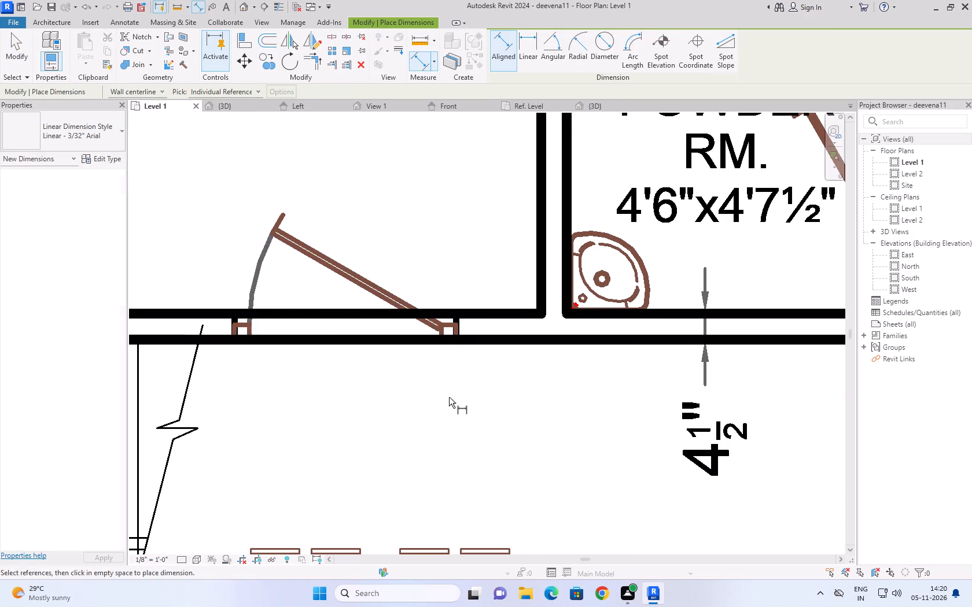
key(Escape)
Place a tagged Single-Flush 36" x 84" door, swinging into the guest bedroom, at the opening beside the stairs.
click(78, 49)
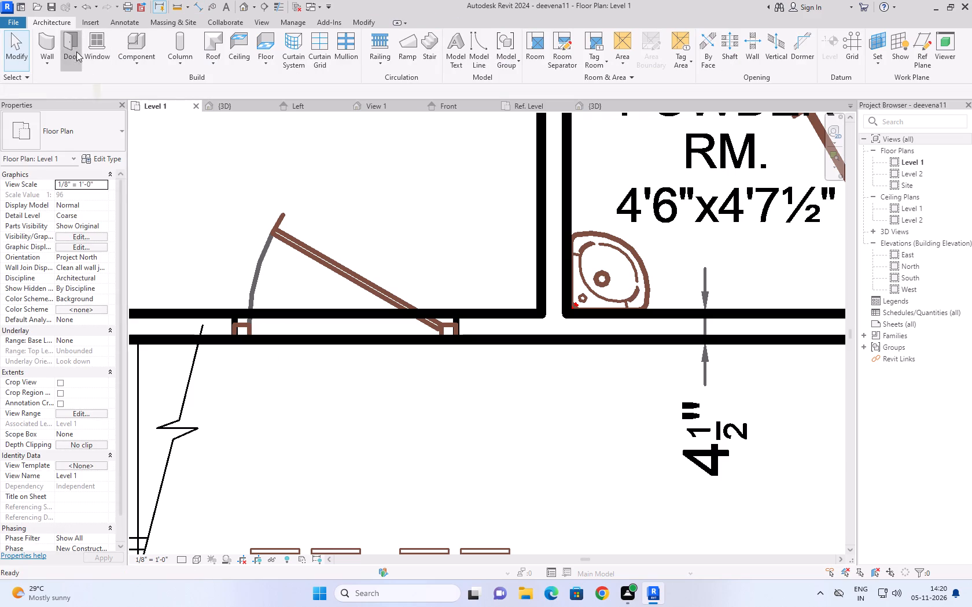
click(351, 314)
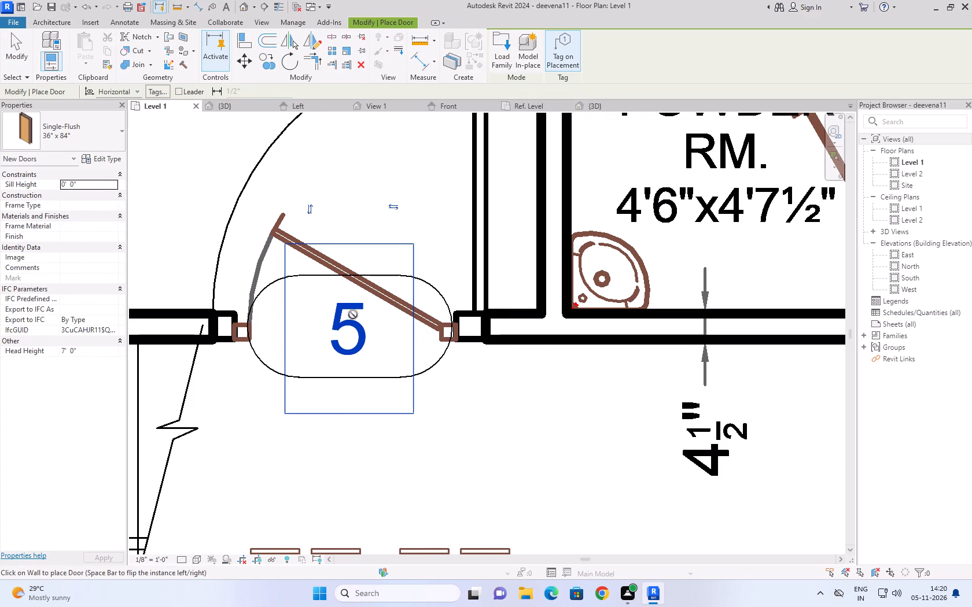
key(Escape)
key(Escape)
Duplicate the guest bedroom door's type as d3 and set its width to 3'3".
click(476, 212)
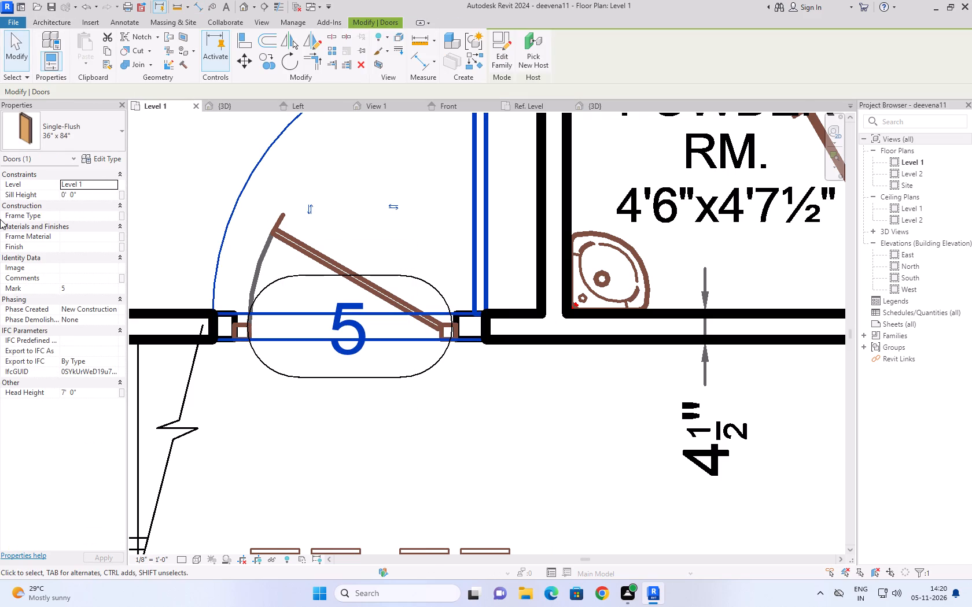
click(107, 160)
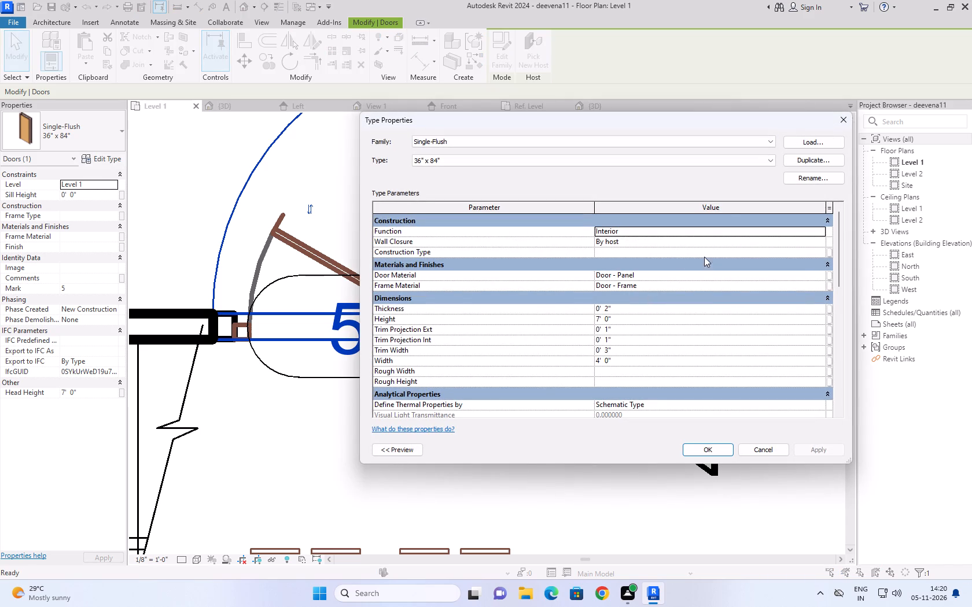
click(828, 159)
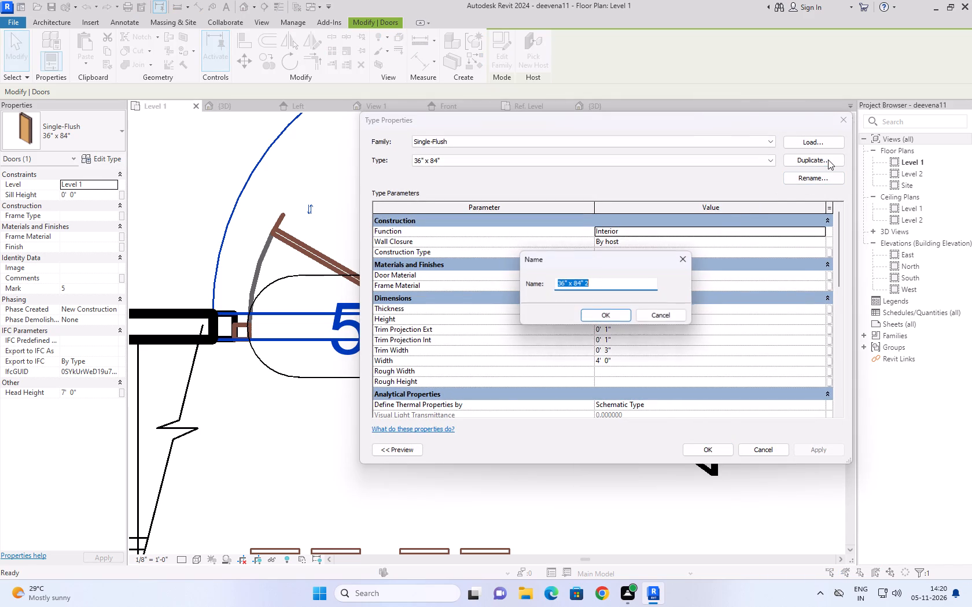
text(d3)
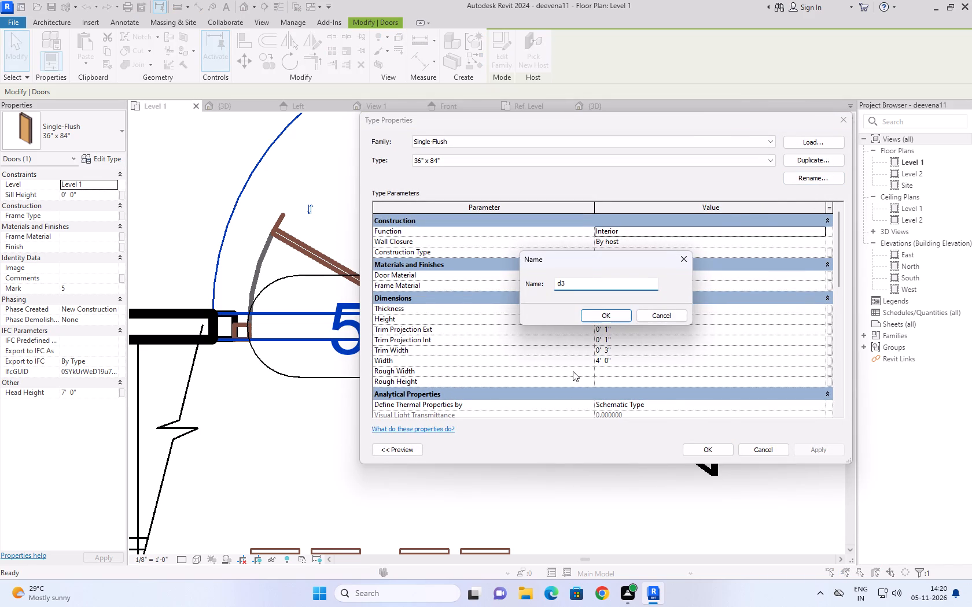
key(Return)
click(628, 362)
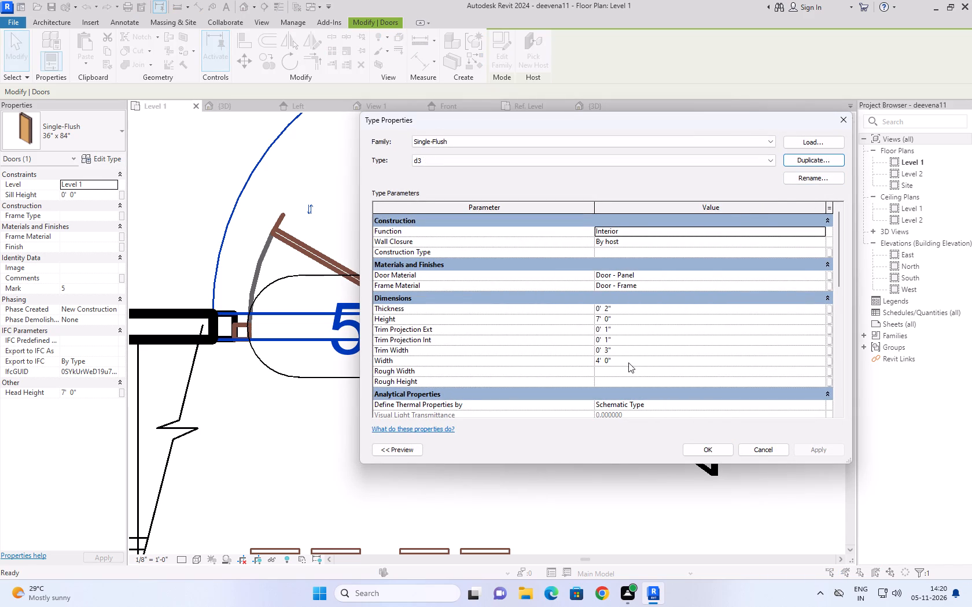
text(3'3)
key(shift+quotedbl)
key(Return)
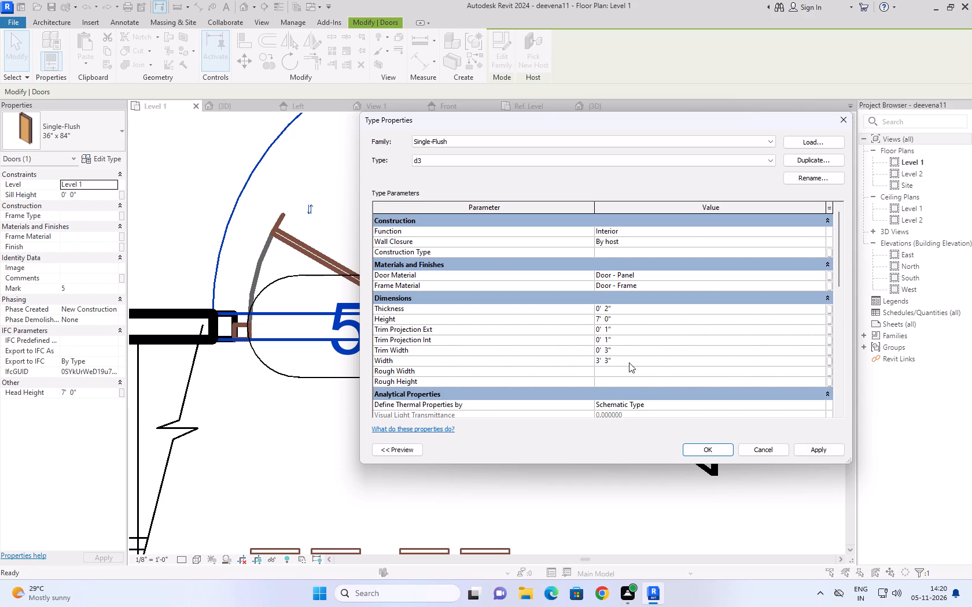
key(Return)
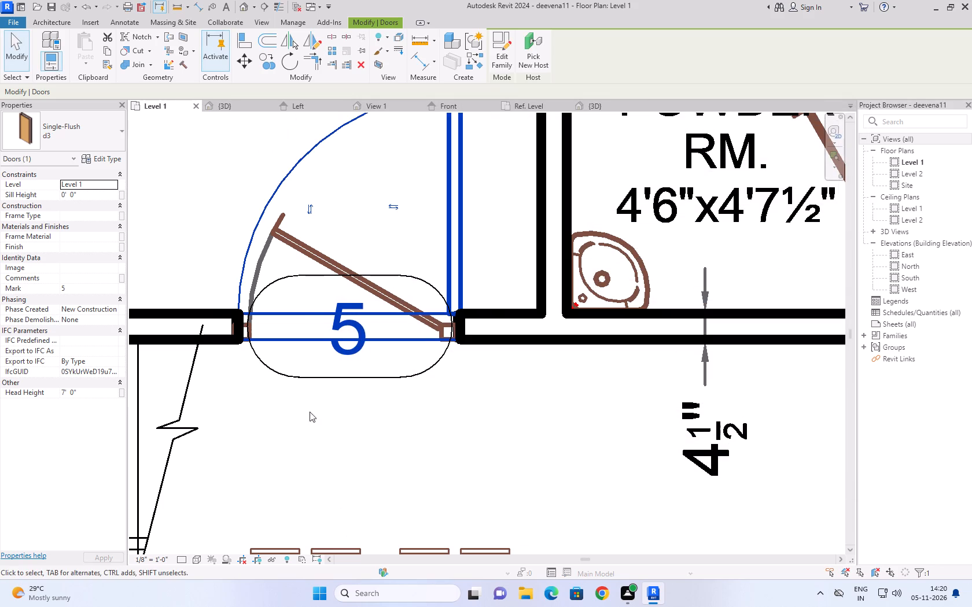
Align the d3 guest bedroom door's jamb edge nearest the powder room with the plan's opening line.
middle_drag(325, 313, 463, 390)
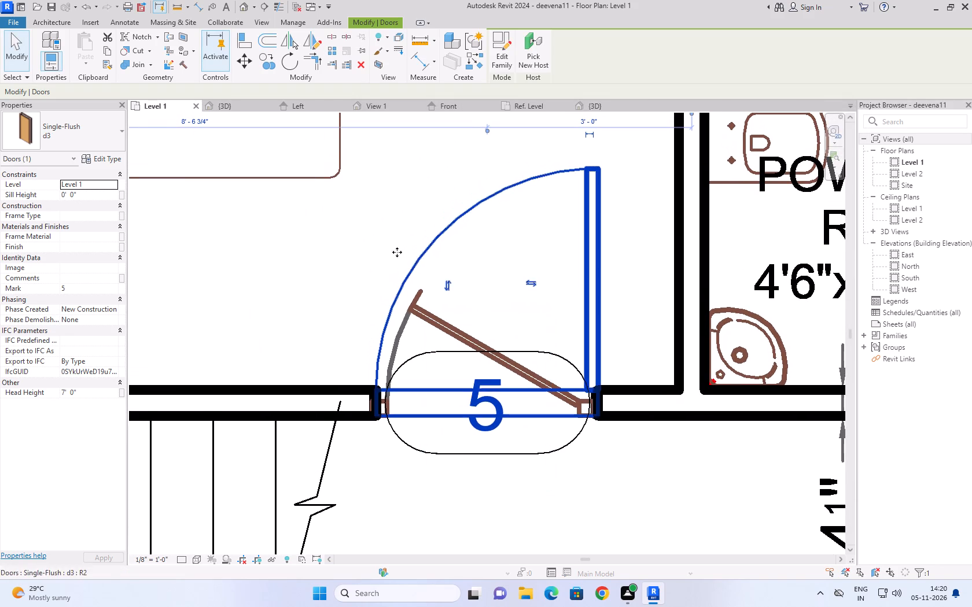
scroll(577, 445, up, 3)
scroll(195, 387, up, 3)
scroll(294, 385, up, 2)
scroll(329, 349, down, 5)
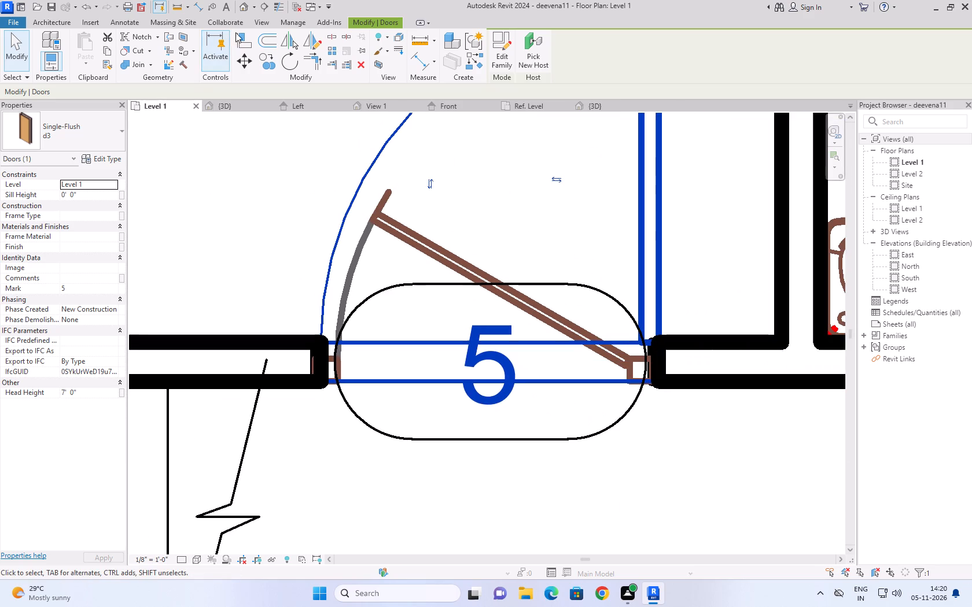
click(241, 35)
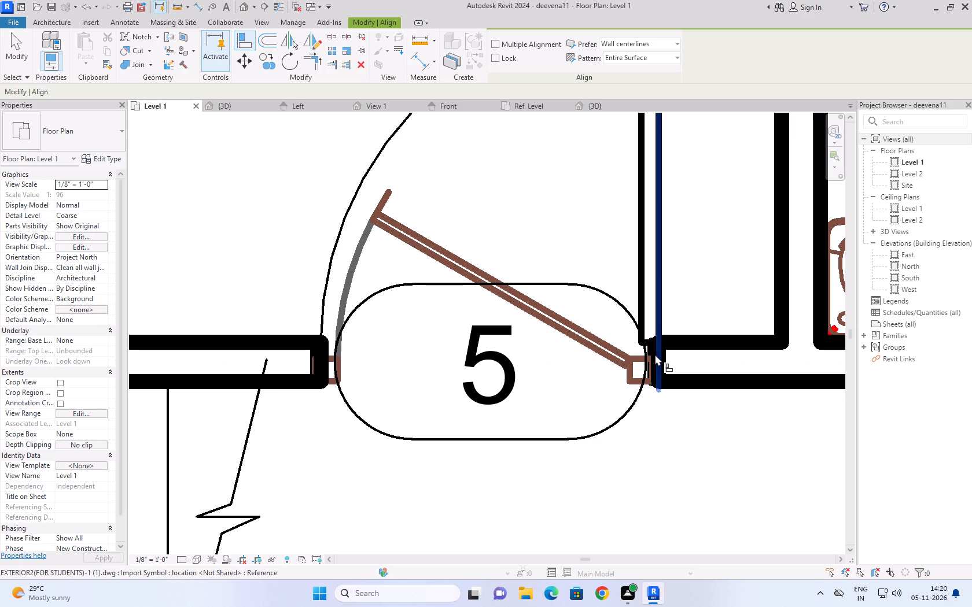
scroll(657, 354, up, 10)
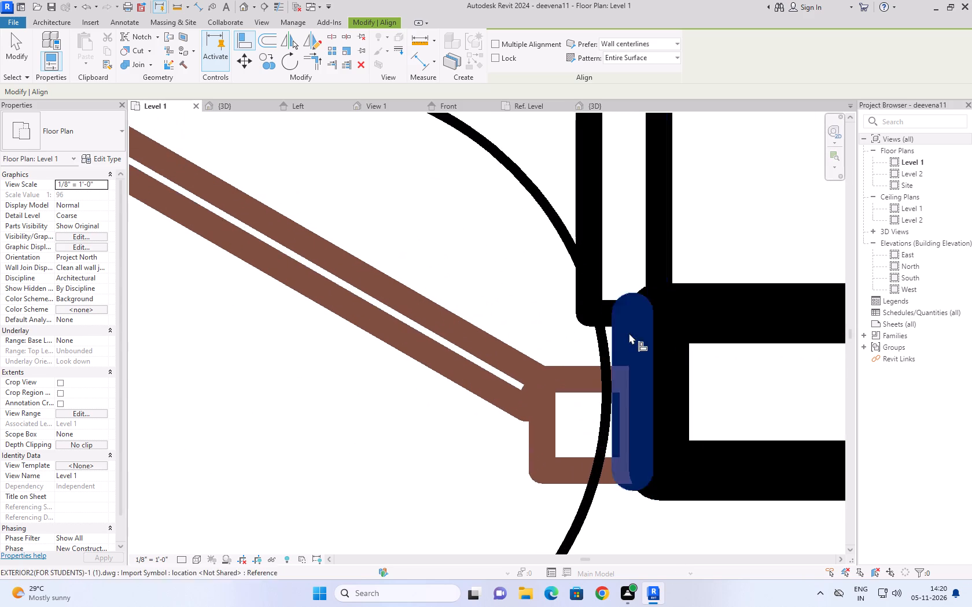
scroll(628, 333, up, 3)
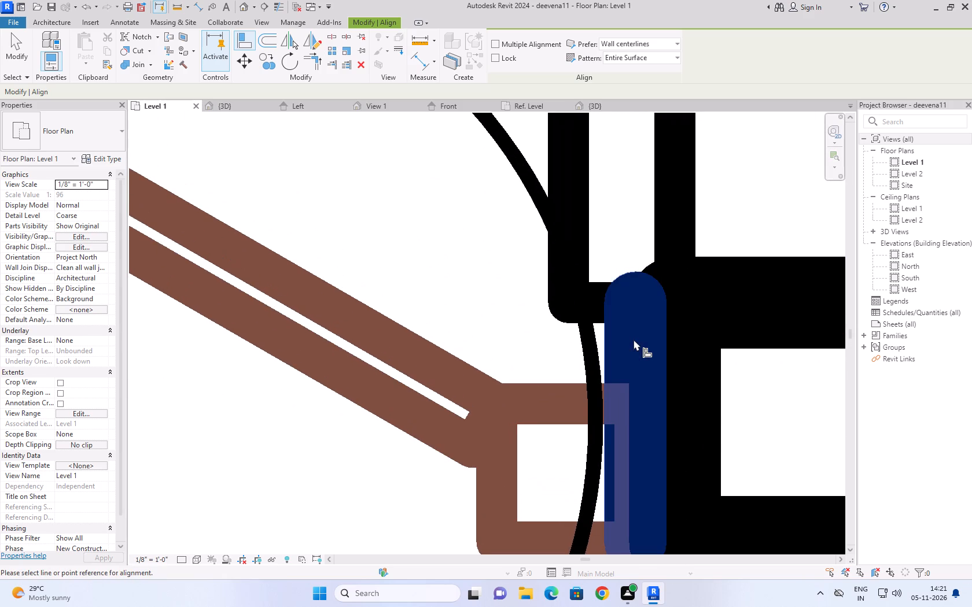
click(635, 339)
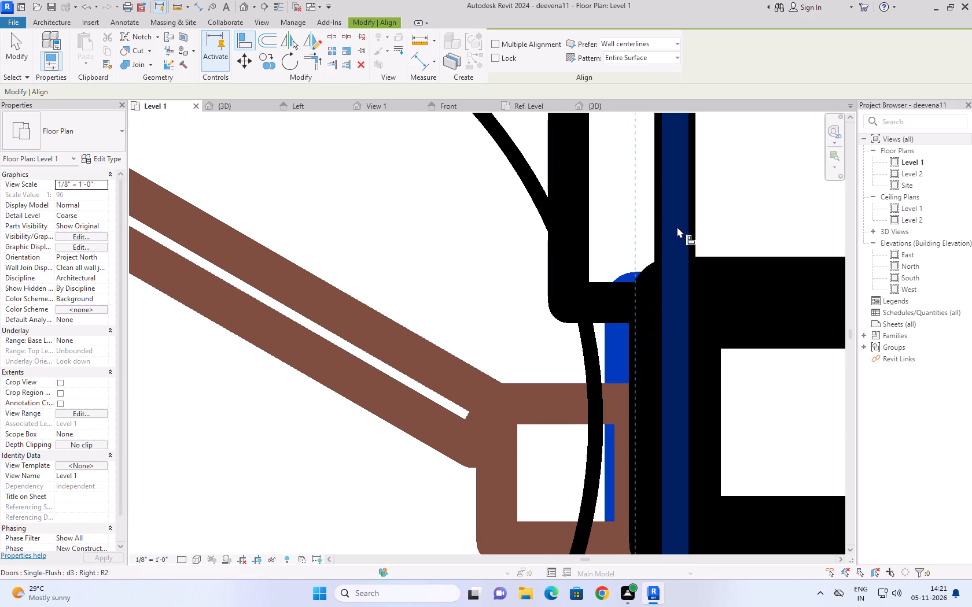
click(679, 225)
scroll(684, 223, down, 10)
scroll(692, 272, down, 4)
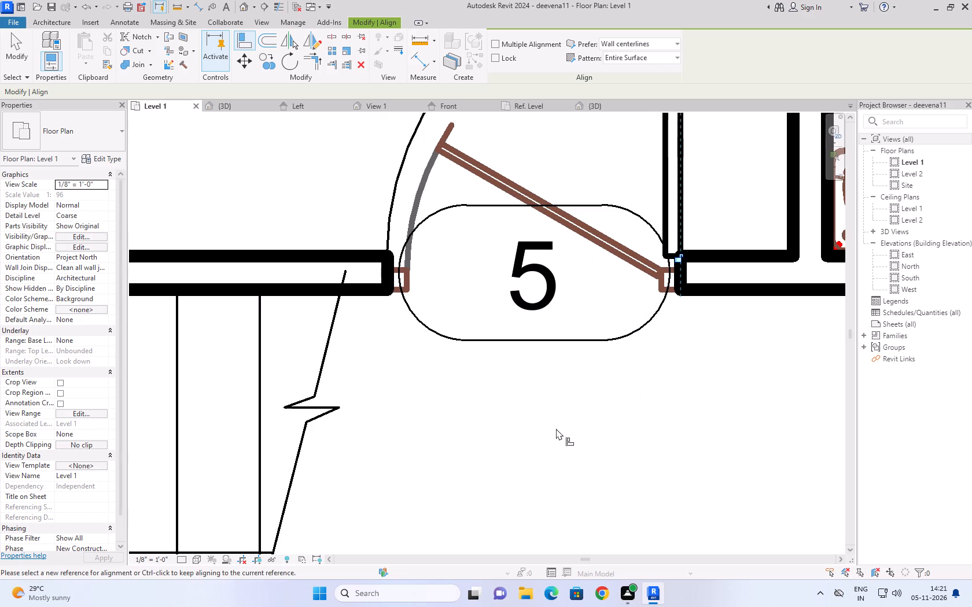
key(Escape)
key(Escape)
key(Escape)
key(Escape)
key(Escape)
key(Escape)
key(Escape)
key(Escape)
key(Escape)
key(Escape)
key(Escape)
key(Escape)
key(Escape)
key(Escape)
key(Escape)
Examine the ground floor plan for door openings that still need doors, from the toilet and powder room to the kitchen and portico.
scroll(546, 432, down, 3)
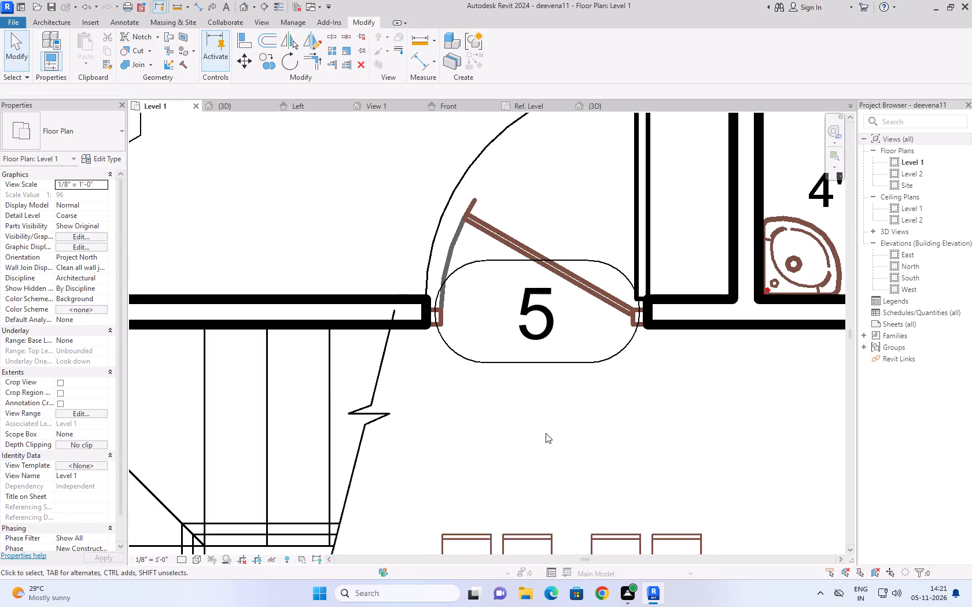
scroll(538, 435, down, 7)
middle_drag(631, 441, 558, 442)
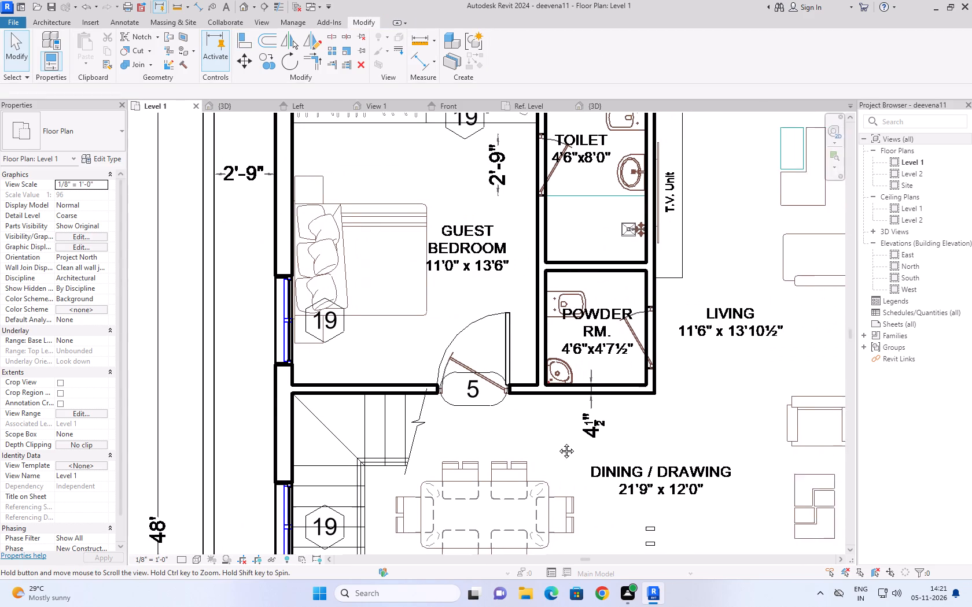
middle_drag(558, 442, 550, 439)
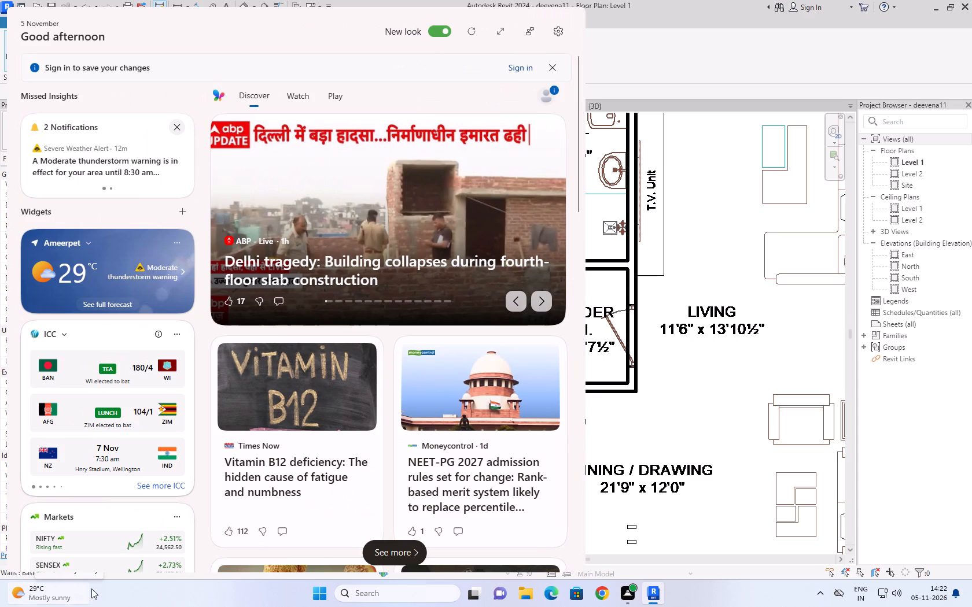
scroll(440, 275, down, 1)
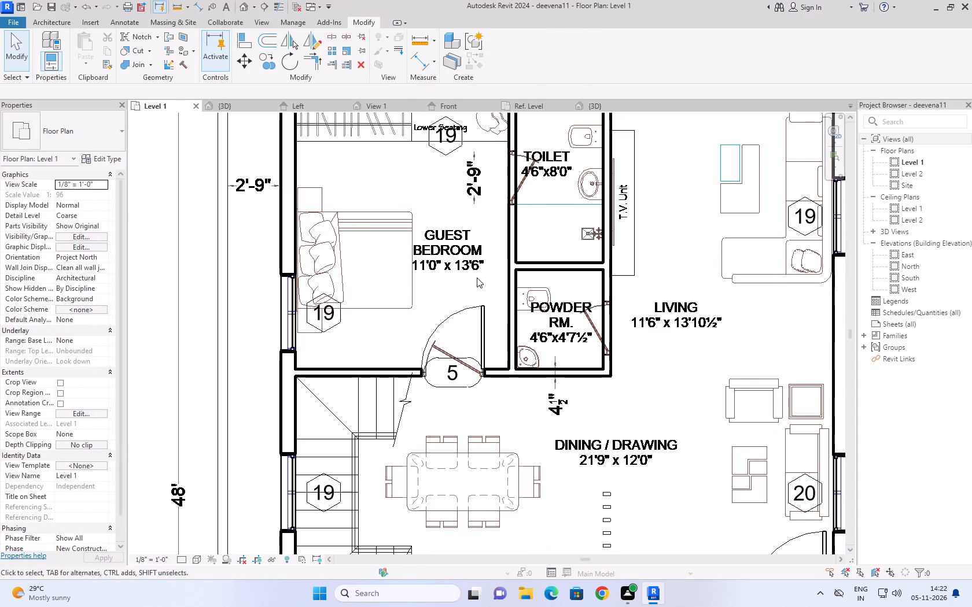
scroll(470, 280, down, 2)
middle_drag(476, 284, 476, 285)
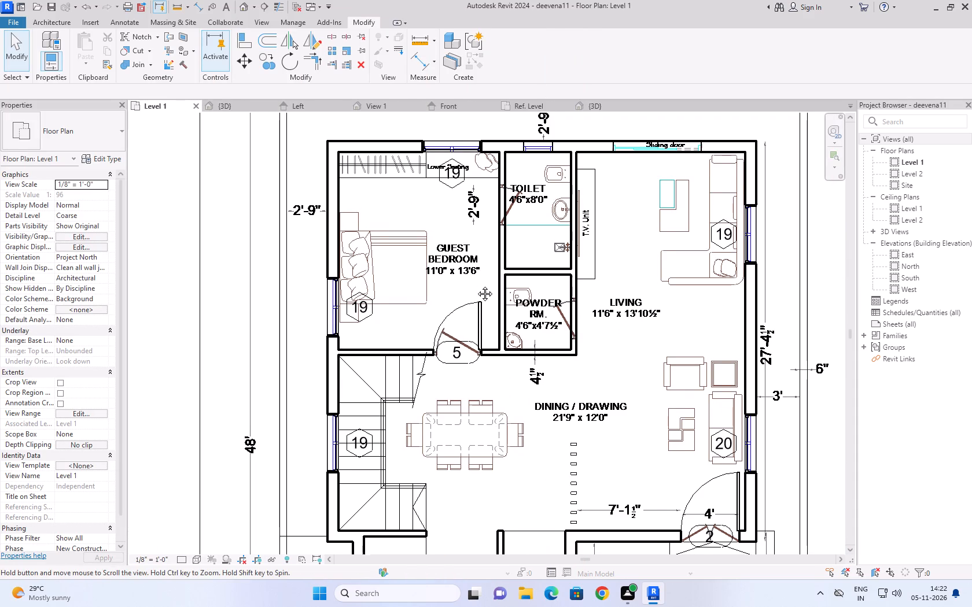
middle_drag(476, 285, 450, 289)
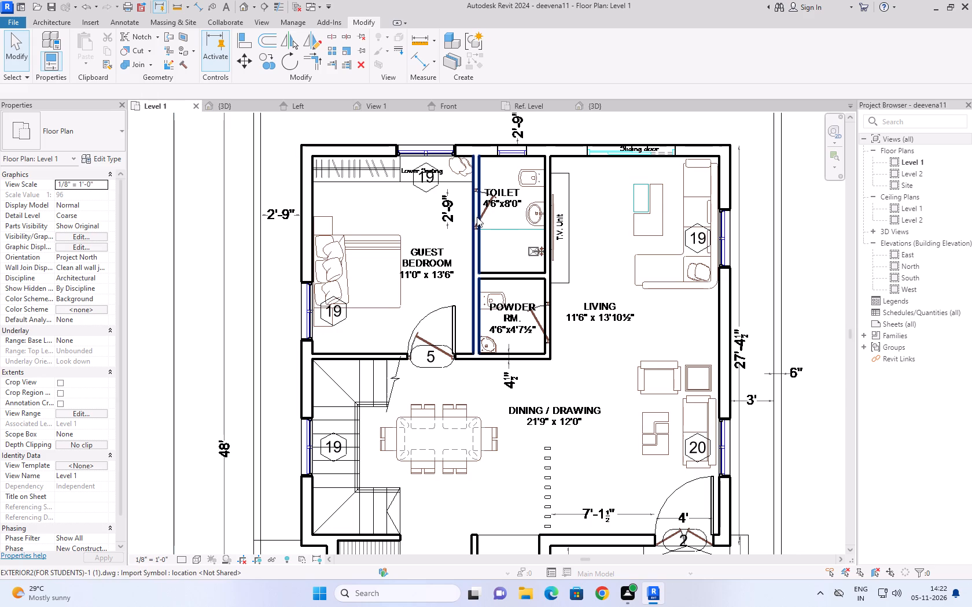
scroll(579, 242, down, 1)
middle_drag(565, 326, 539, 184)
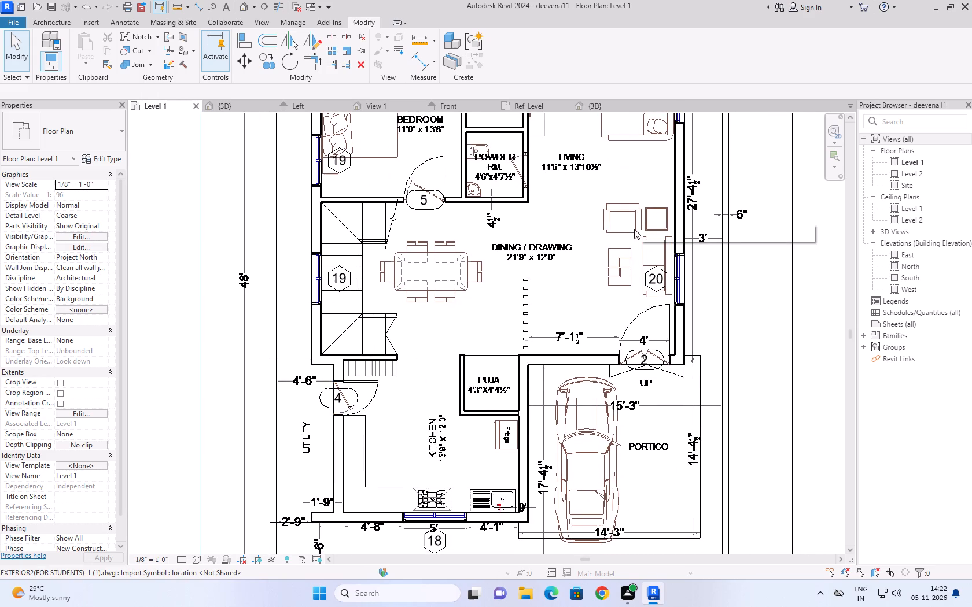
middle_drag(633, 240, 679, 353)
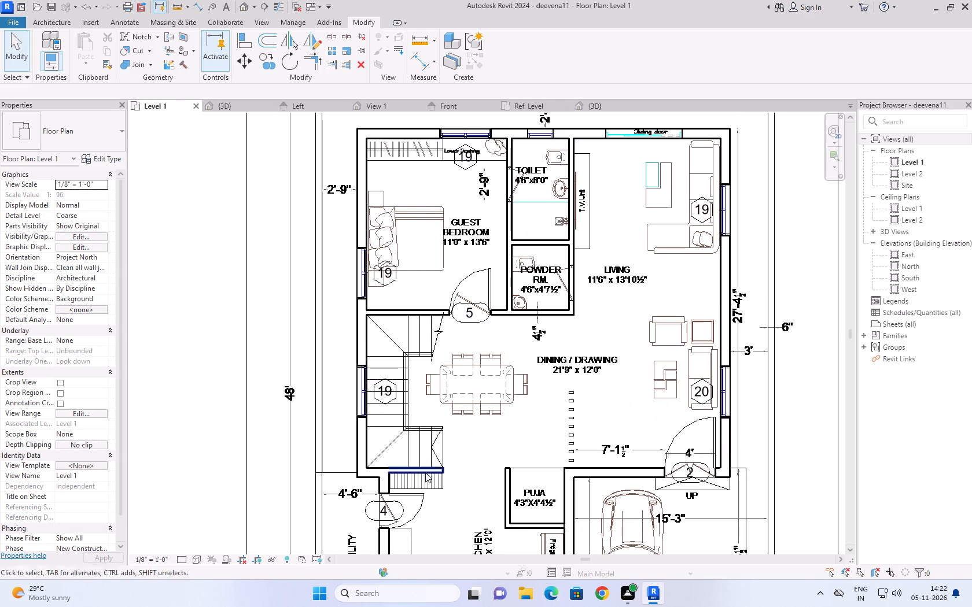
scroll(529, 361, down, 1)
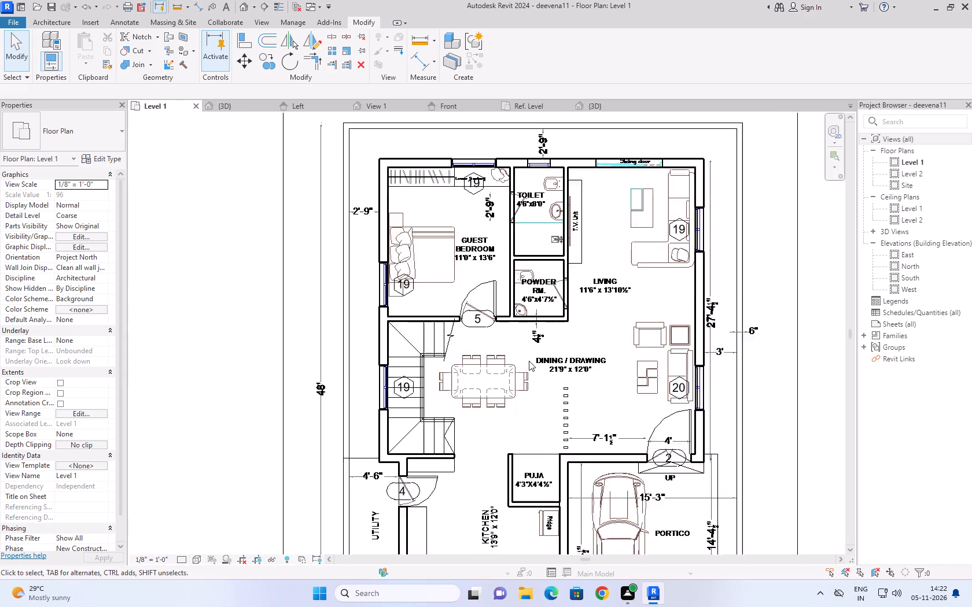
scroll(529, 361, down, 1)
middle_drag(516, 353, 473, 289)
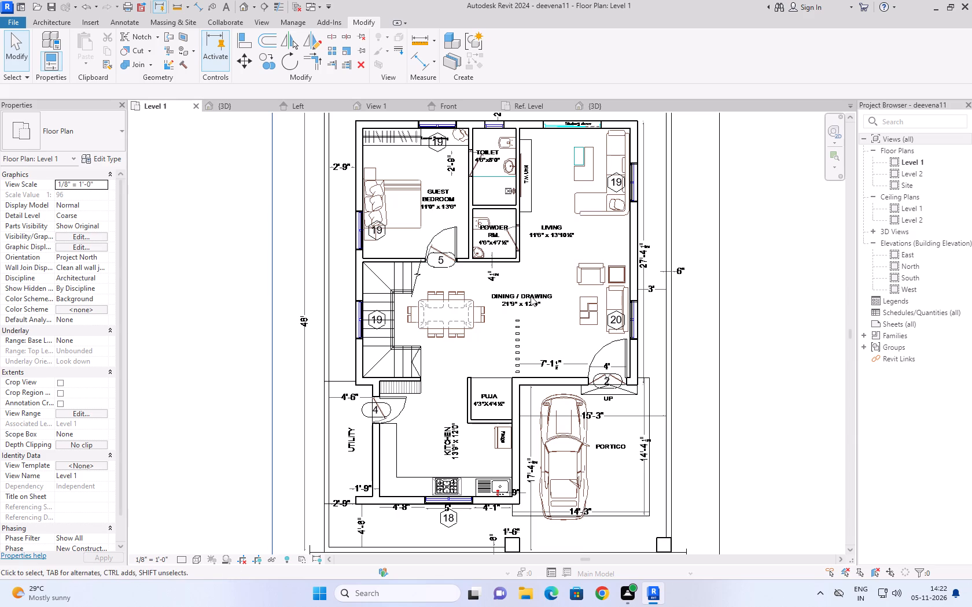
middle_drag(527, 307, 537, 337)
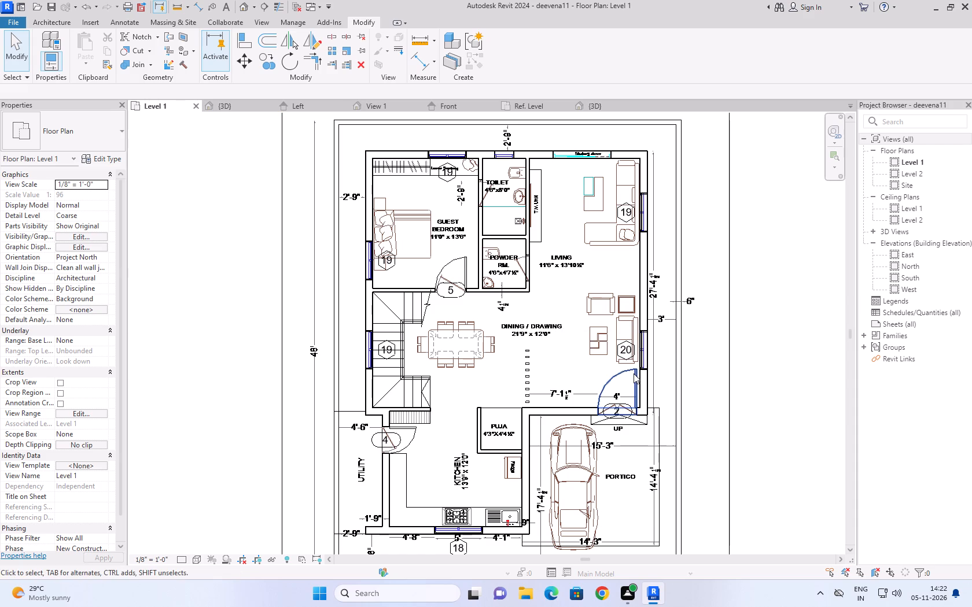
middle_drag(586, 199, 649, 304)
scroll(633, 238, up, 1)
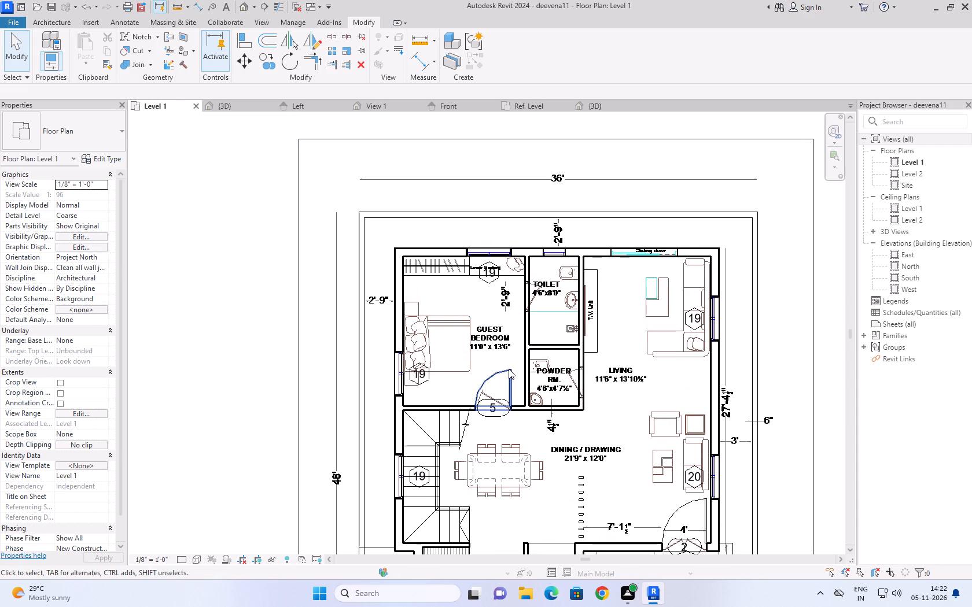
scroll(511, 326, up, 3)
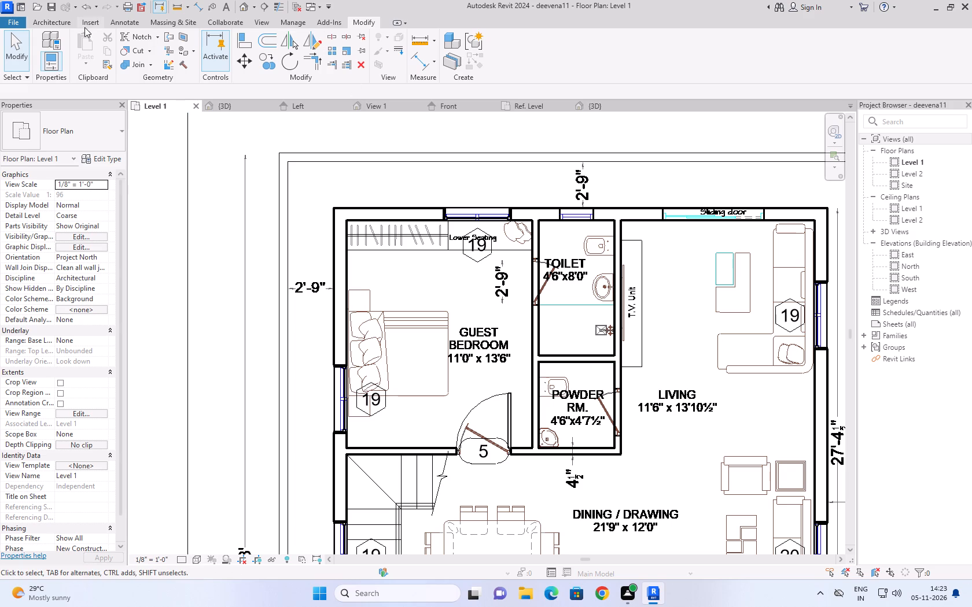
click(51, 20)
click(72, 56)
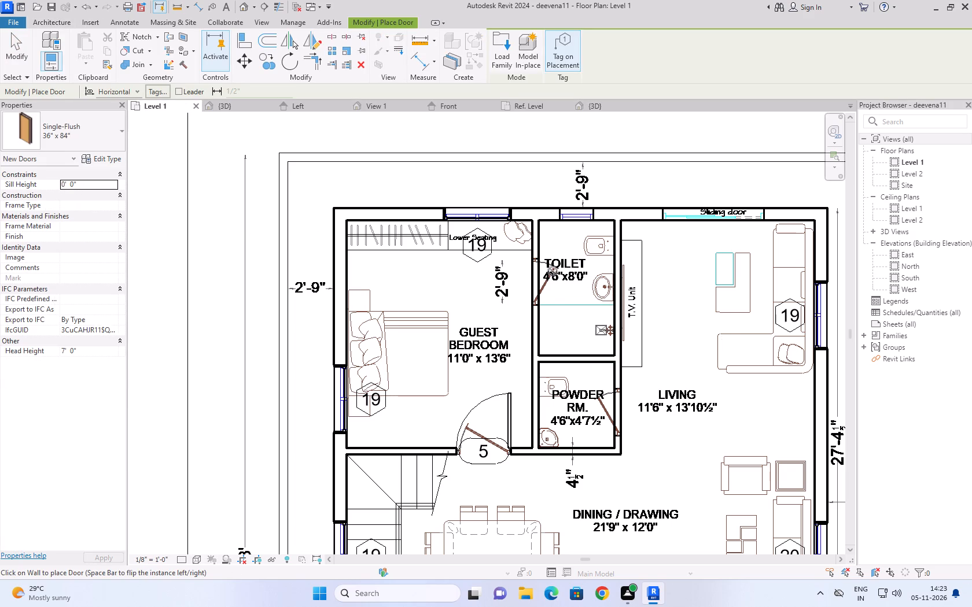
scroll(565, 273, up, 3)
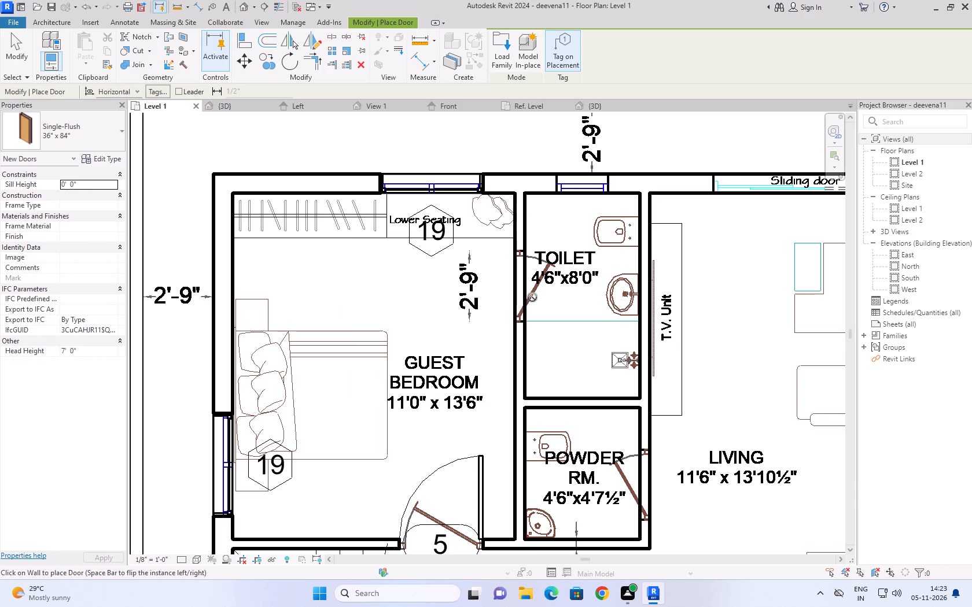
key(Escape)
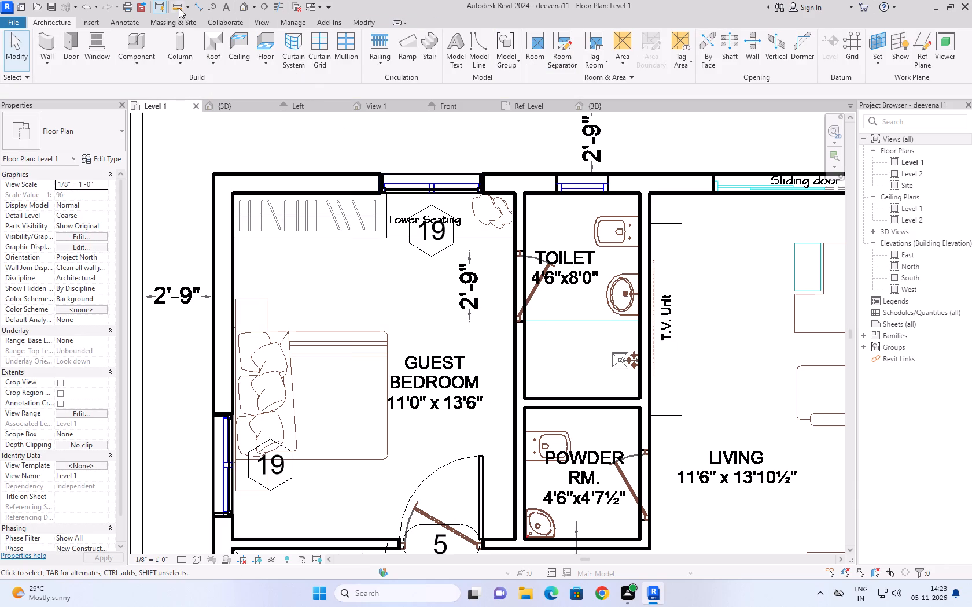
Measure the width of the toilet's door opening with an aligned dimension, without placing the dimension.
click(197, 2)
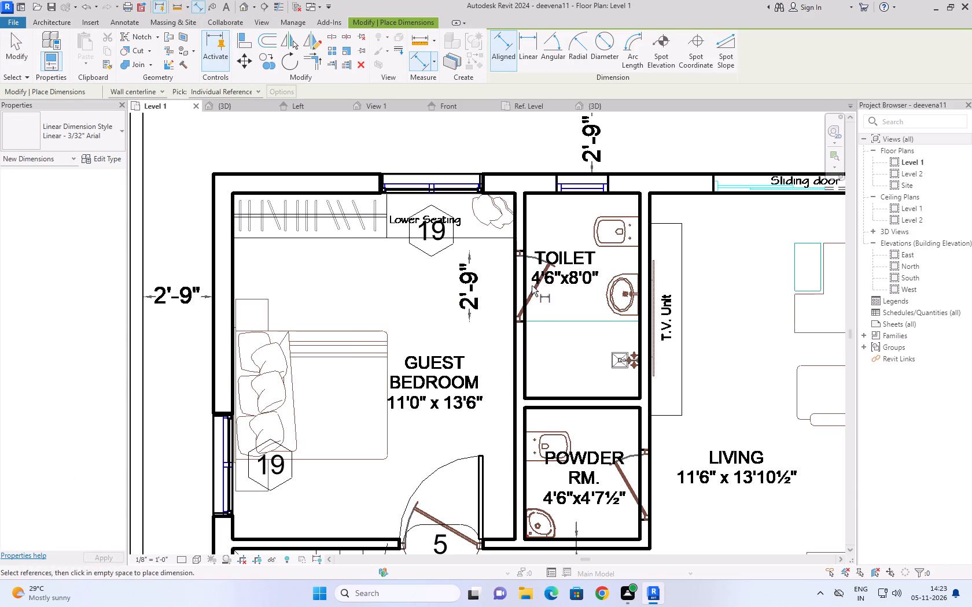
scroll(499, 240, up, 7)
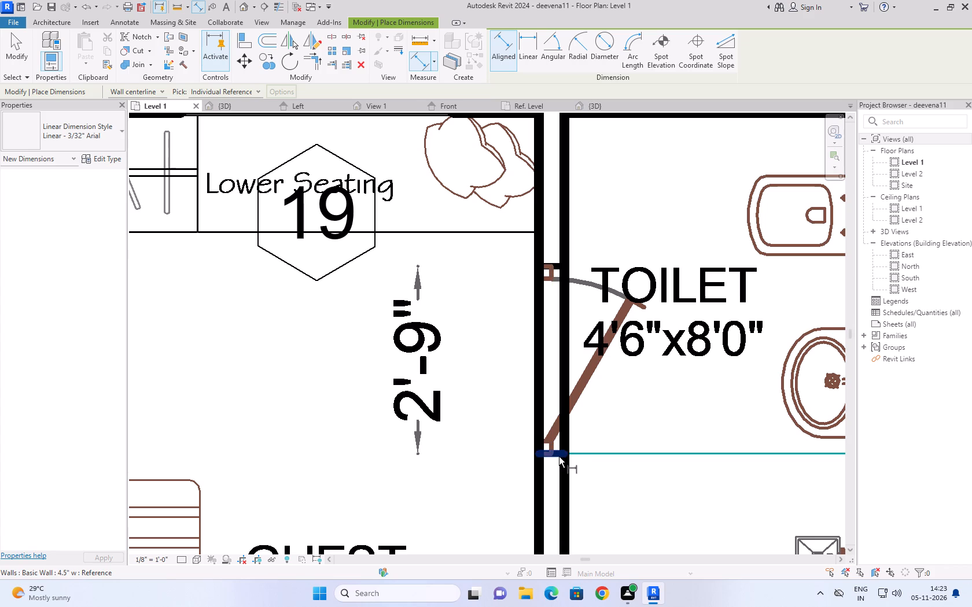
click(559, 457)
click(560, 265)
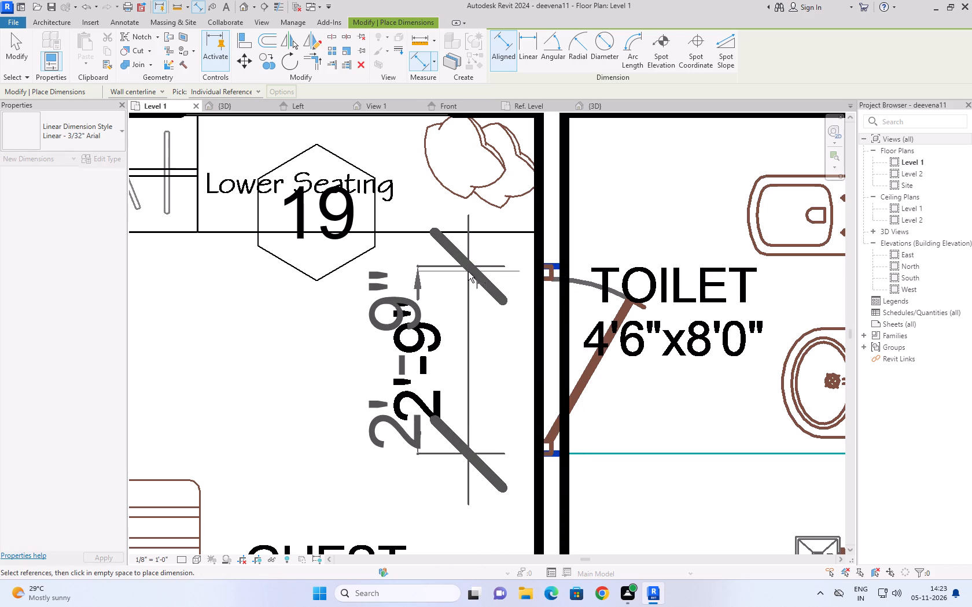
key(Escape)
Measure the width of the powder room's door opening with an aligned dimension, without placing the dimension.
scroll(483, 268, down, 4)
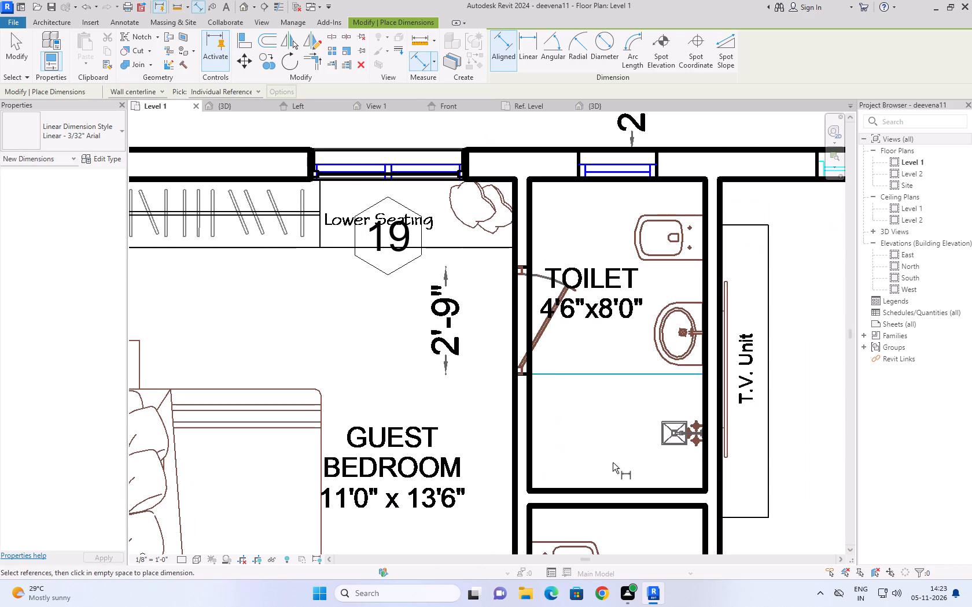
middle_drag(613, 455, 543, 256)
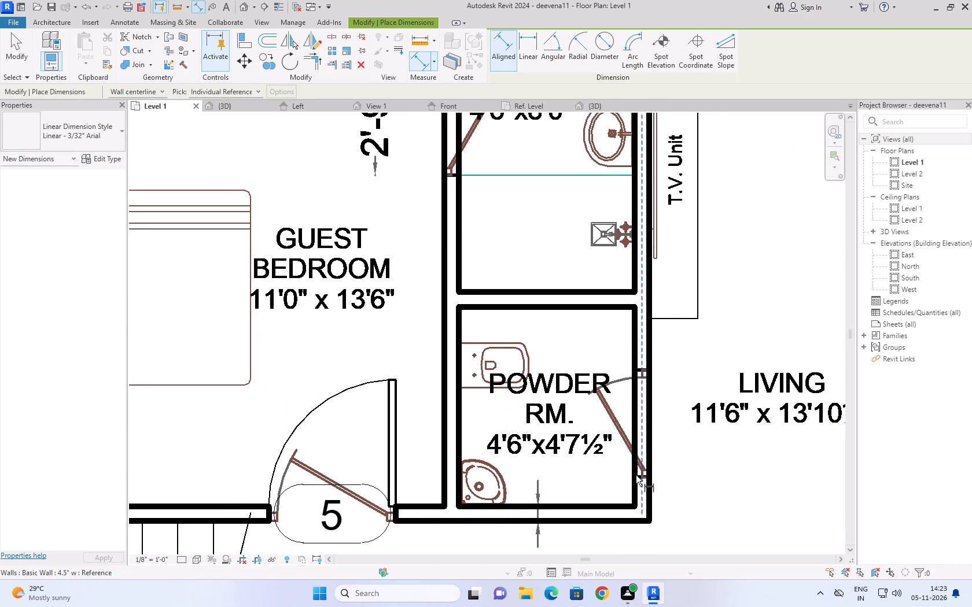
scroll(645, 477, up, 5)
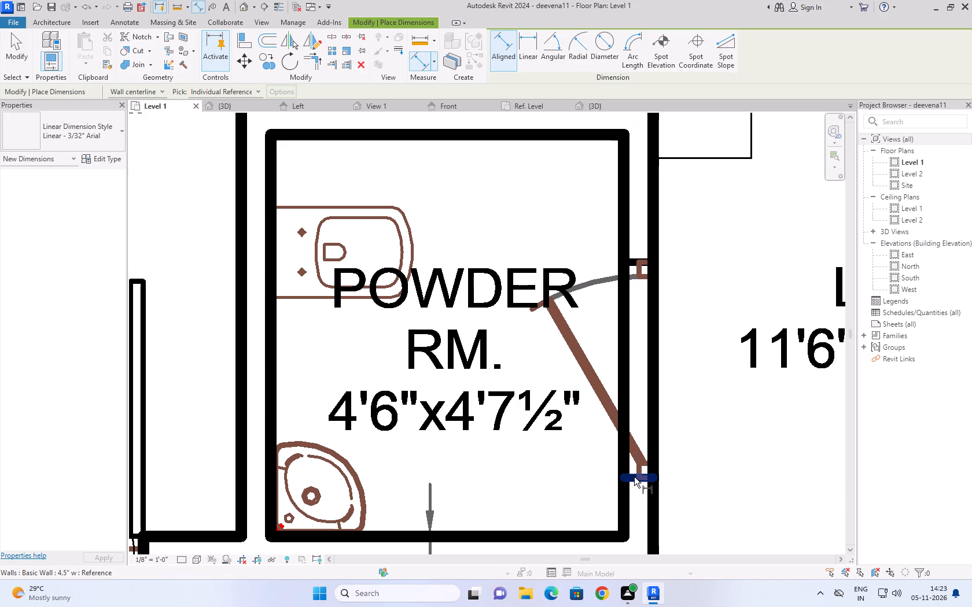
click(634, 478)
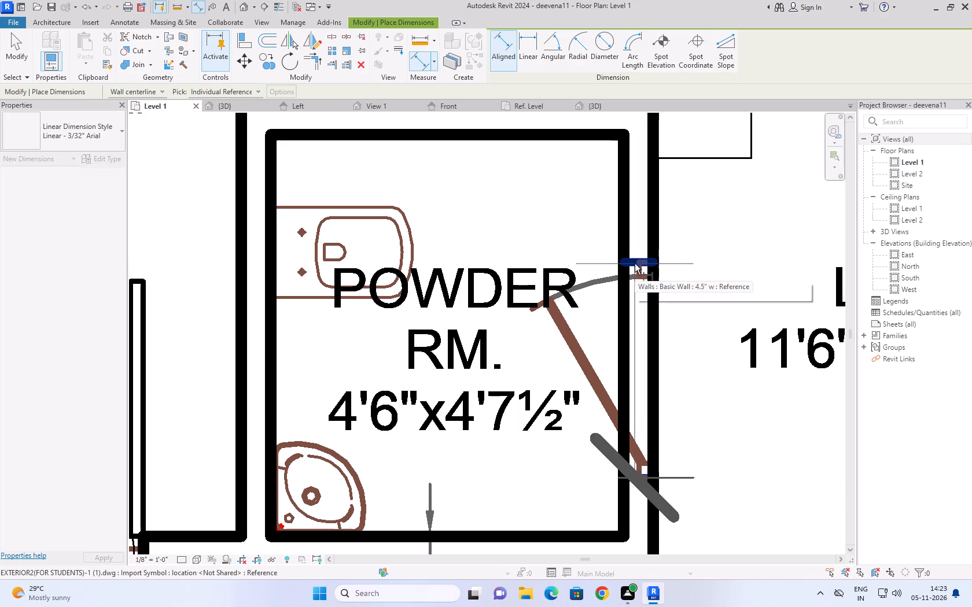
click(635, 264)
key(Escape)
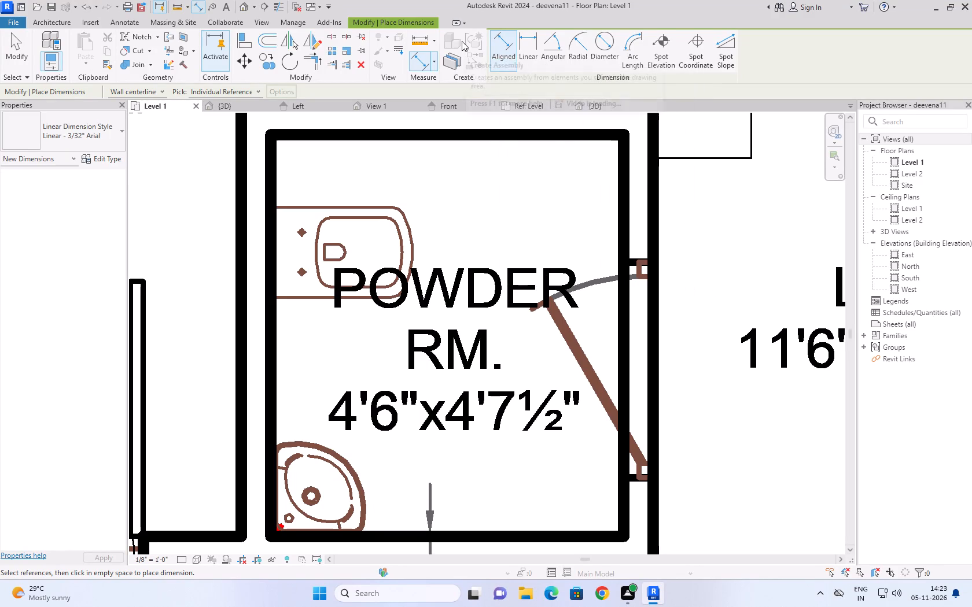
key(Escape)
For a new door, duplicate the Single-Flush 36" x 84" type as d4 and set its width to 2'9".
scroll(548, 221, down, 2)
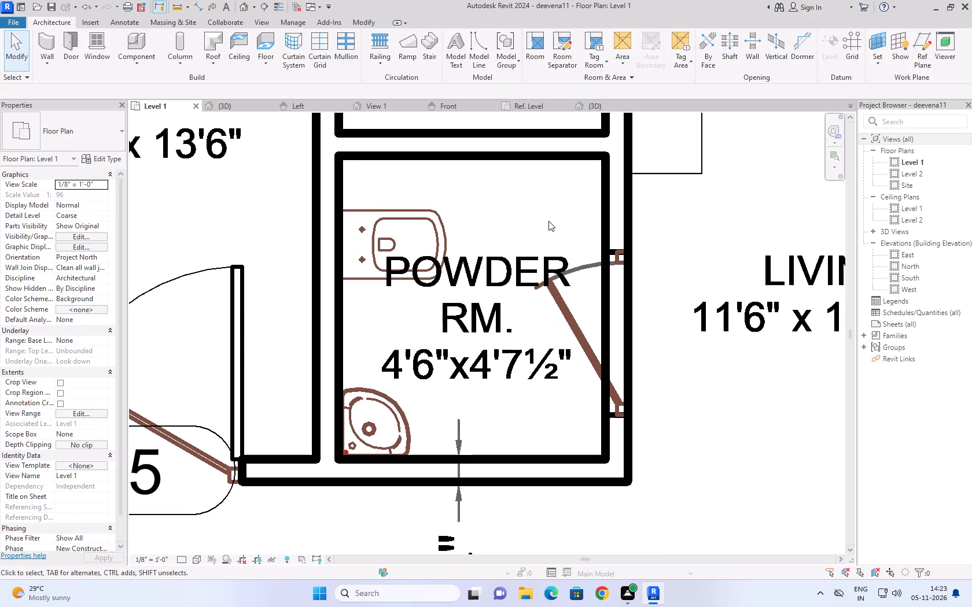
middle_drag(550, 221, 614, 379)
scroll(614, 379, down, 2)
scroll(539, 243, down, 1)
middle_drag(539, 245, 546, 272)
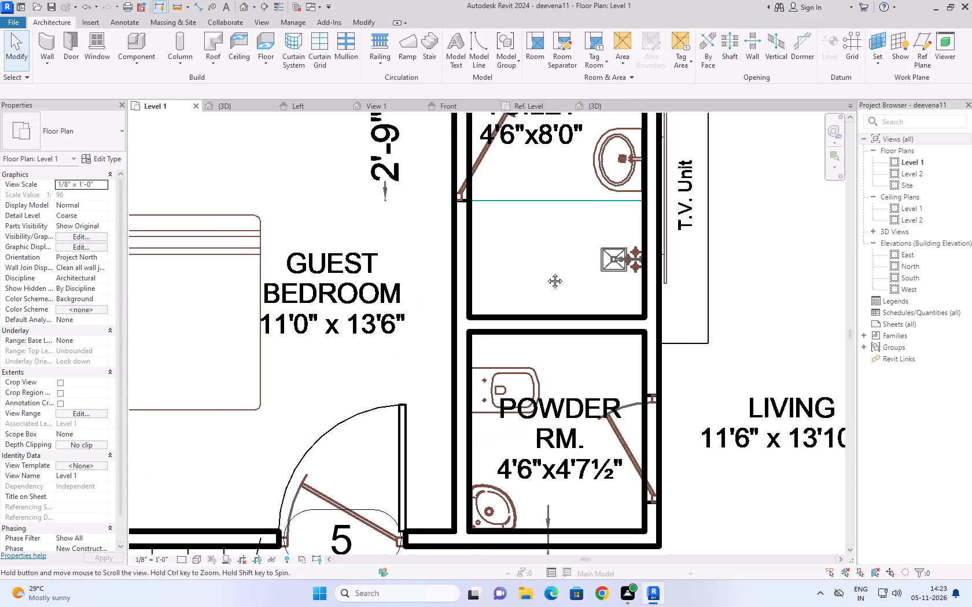
middle_drag(546, 272, 474, 180)
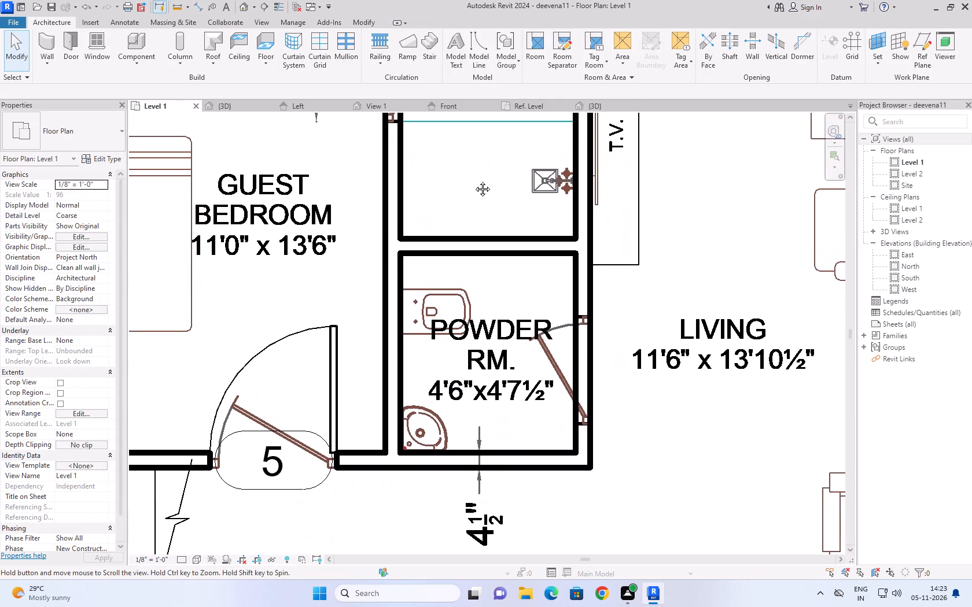
middle_drag(474, 180, 542, 308)
scroll(542, 308, down, 1)
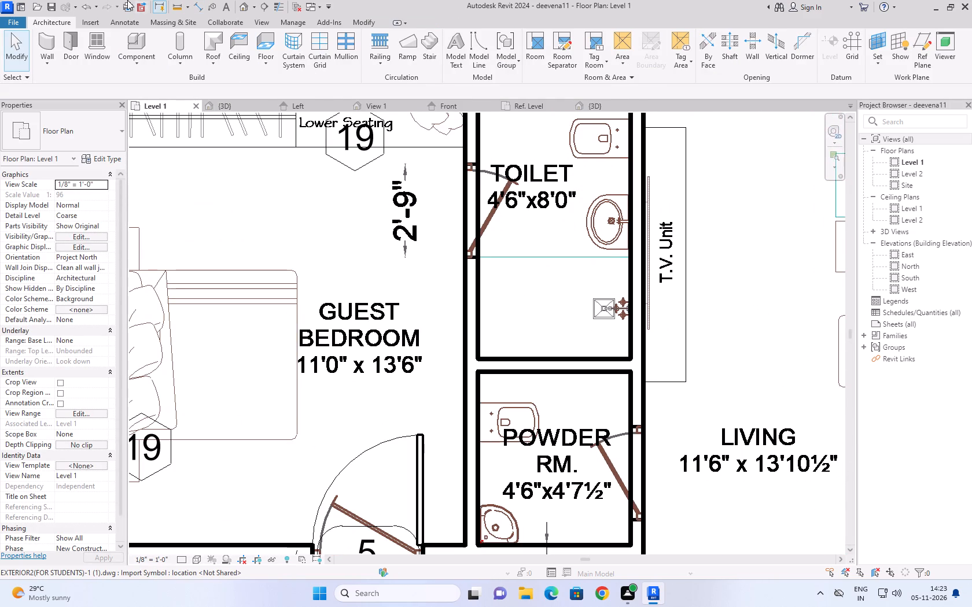
click(75, 36)
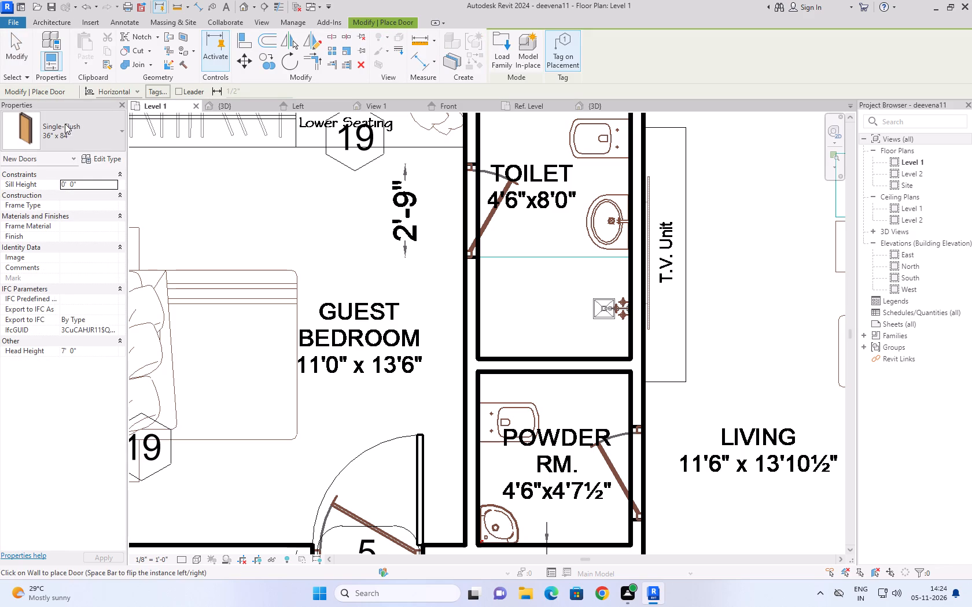
click(111, 157)
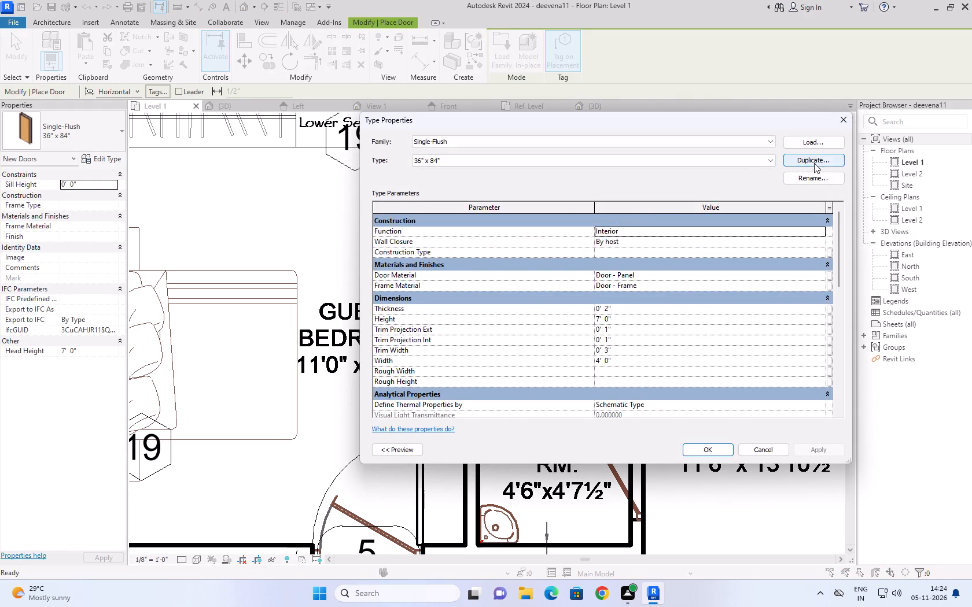
click(819, 160)
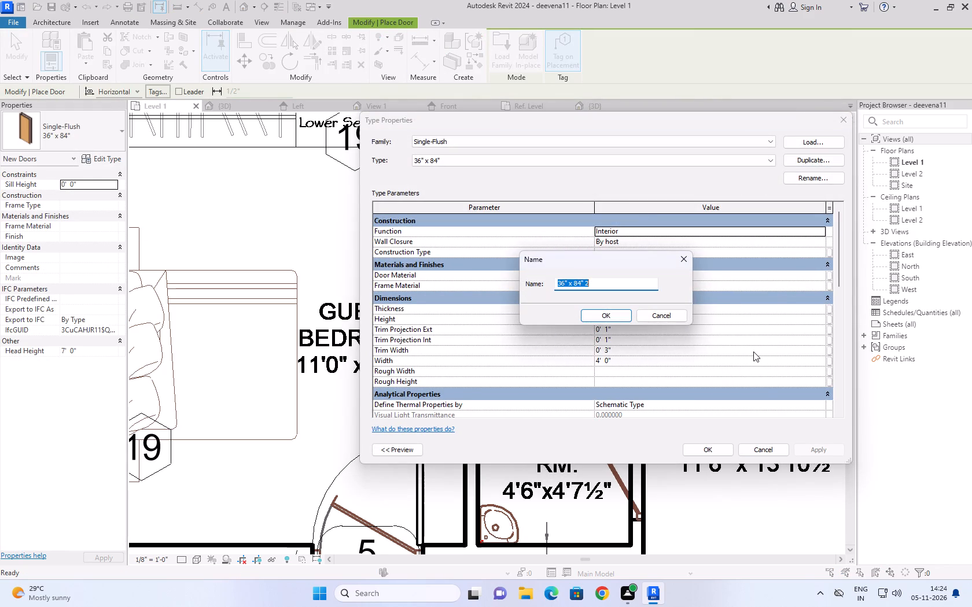
text(d4)
click(621, 320)
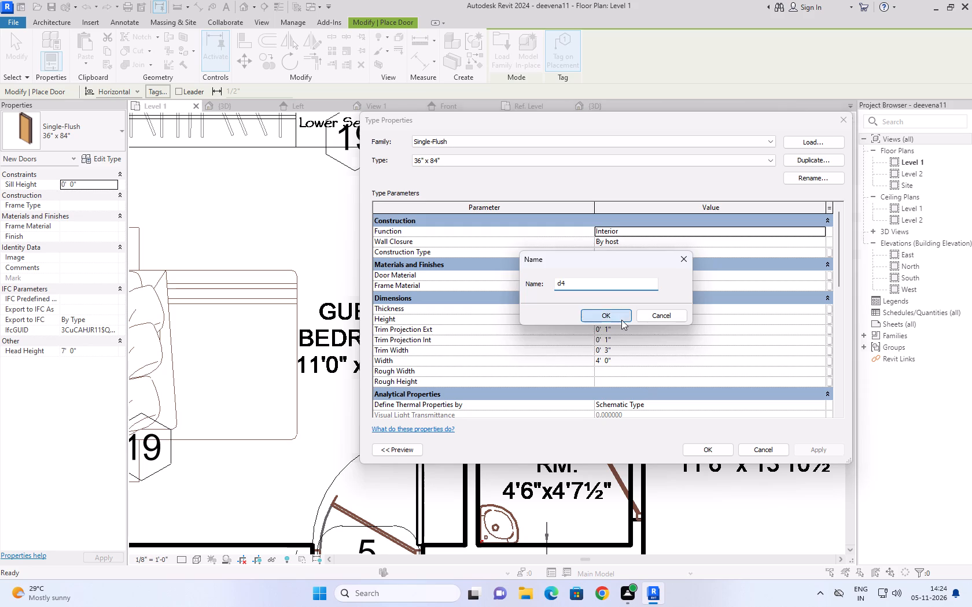
click(628, 362)
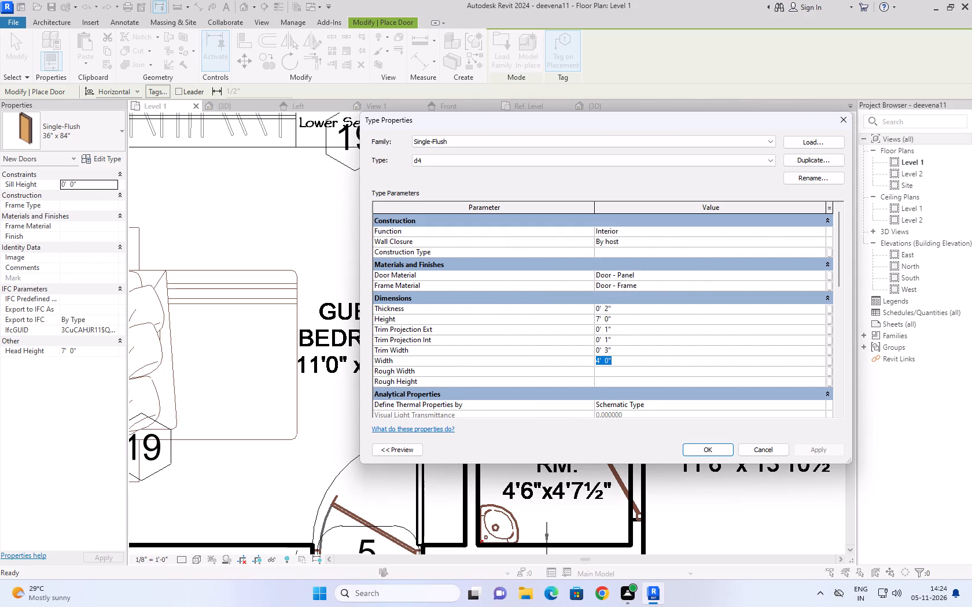
text(2')
key(9)
key(shift+quotedbl)
key(Return)
key(Return)
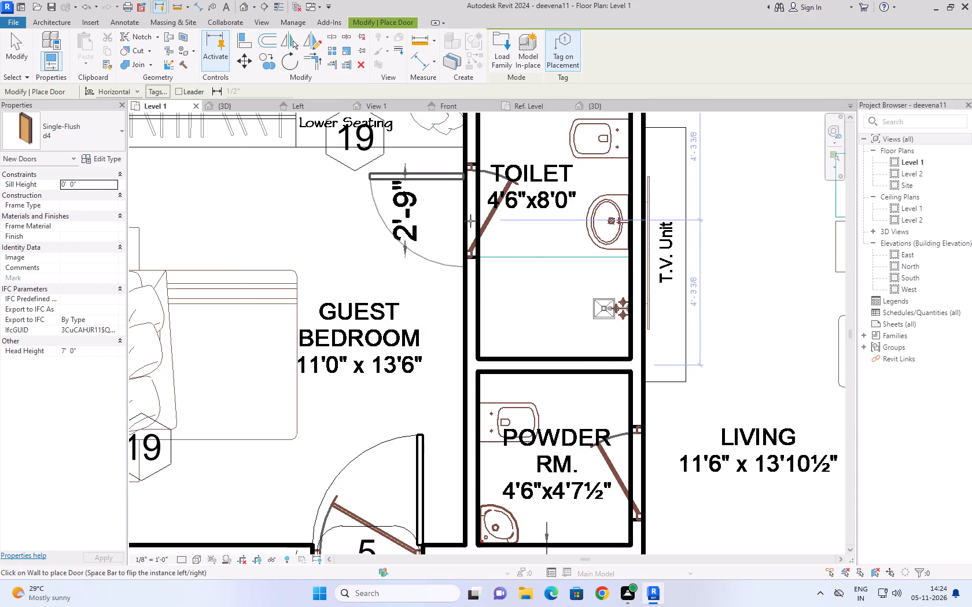
Place a tagged d4 door, swinging into the toilet, at the opening between the guest bedroom and the toilet.
middle_drag(470, 221, 511, 295)
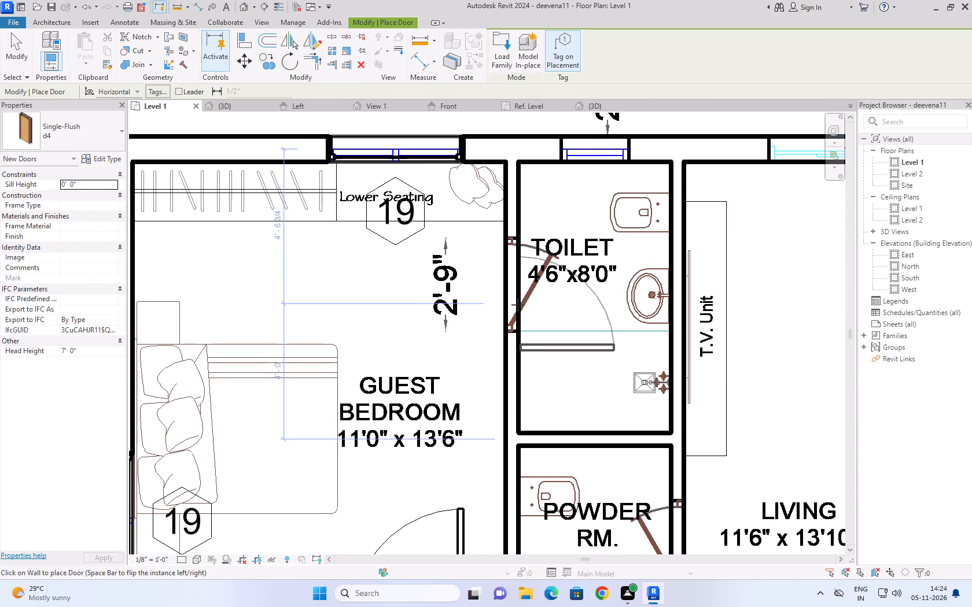
click(518, 309)
Place a tagged d4 door at the powder room's living-side opening, swinging inward and hinged at the end nearest the dining area.
scroll(568, 266, down, 2)
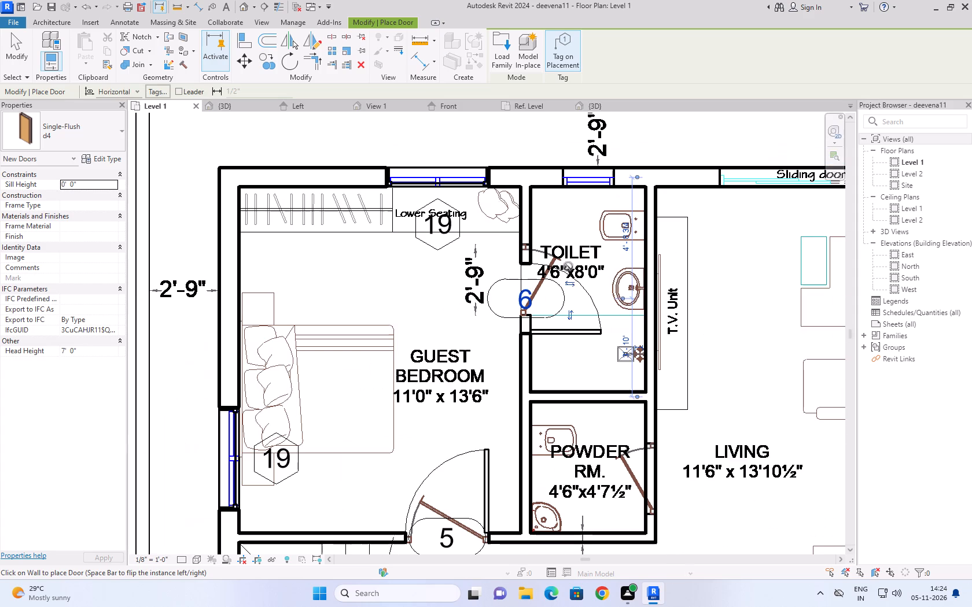
middle_drag(559, 371, 459, 271)
scroll(507, 399, up, 4)
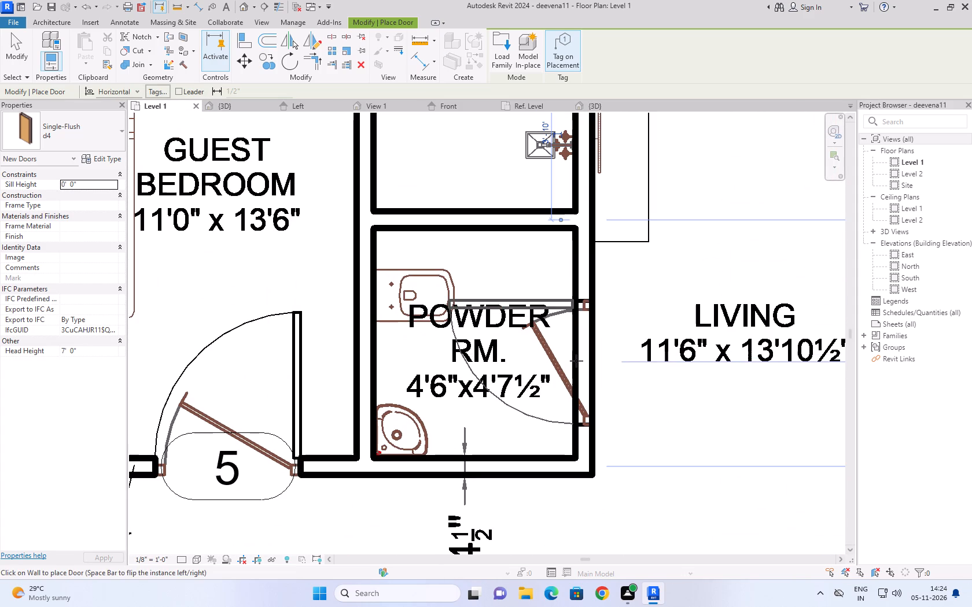
key(space)
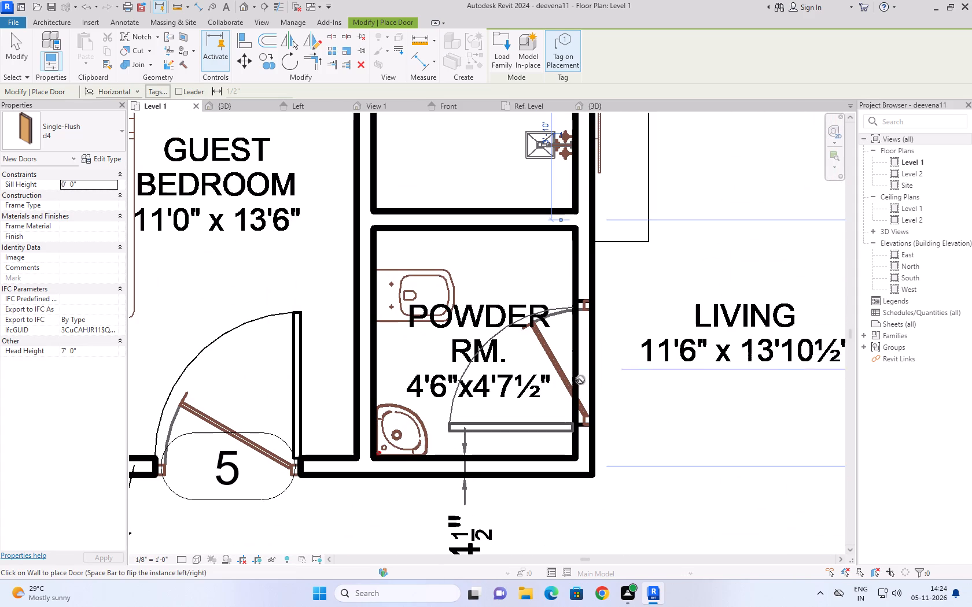
click(583, 379)
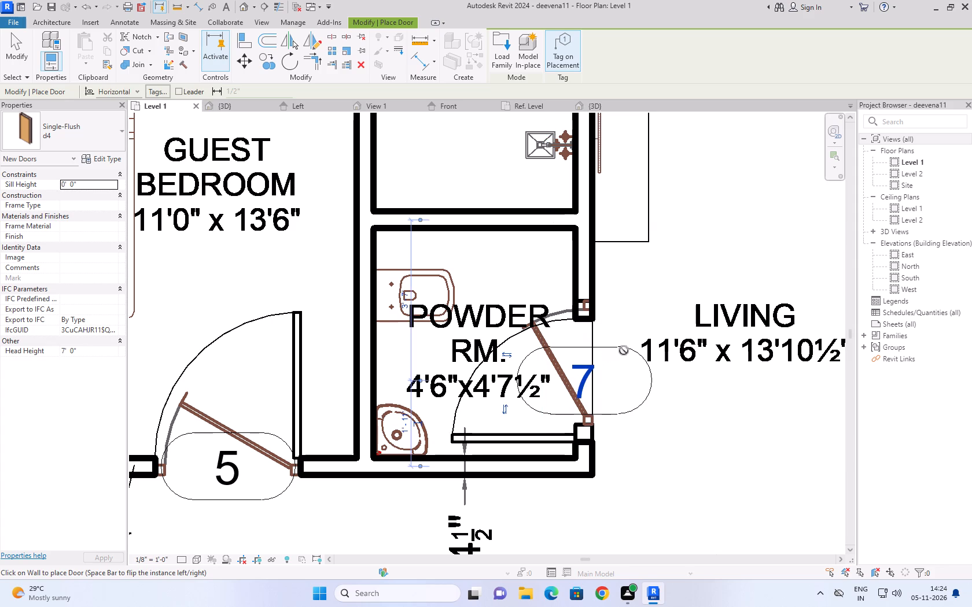
key(Escape)
key(Escape)
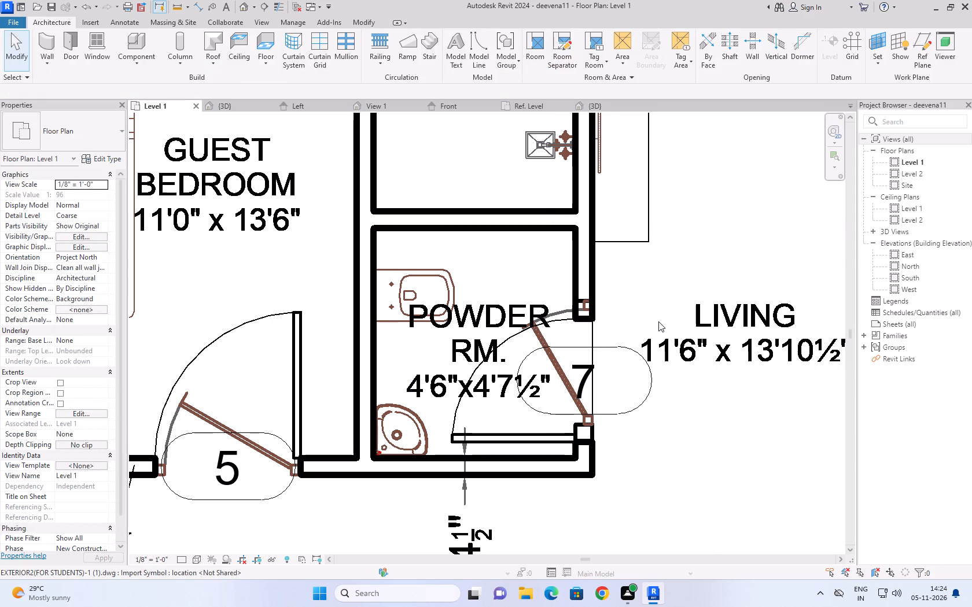
Align the hinge-side edge of the toilet's d4 door with the matching edge of the imported plan's door opening.
scroll(658, 323, down, 2)
middle_drag(658, 323, 705, 413)
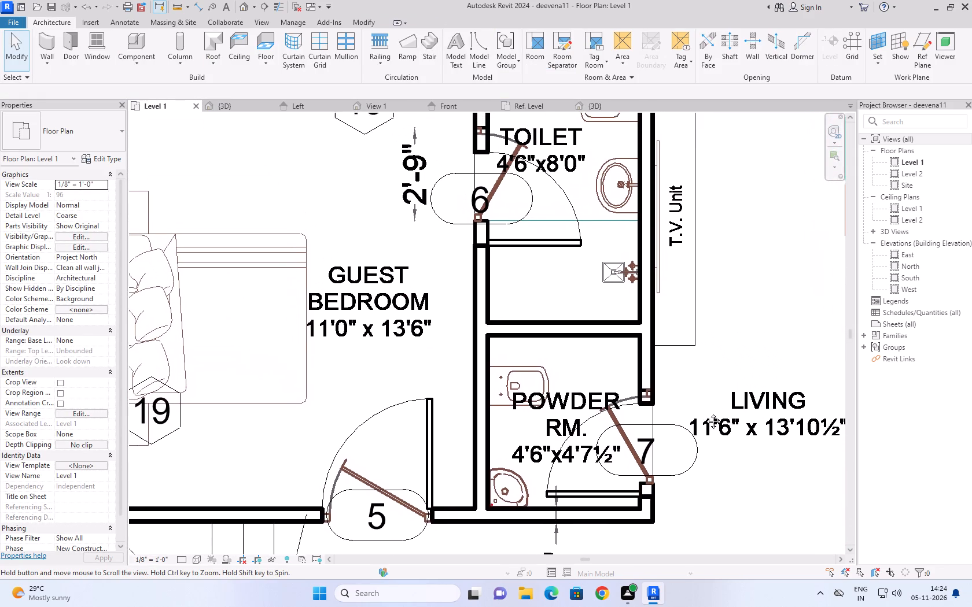
middle_drag(705, 413, 697, 506)
scroll(470, 191, up, 4)
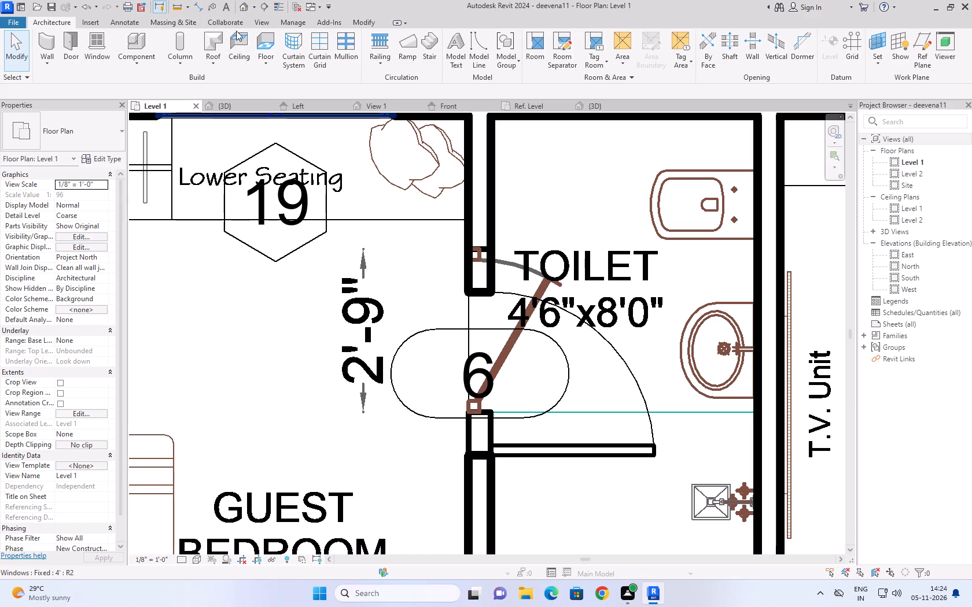
click(615, 350)
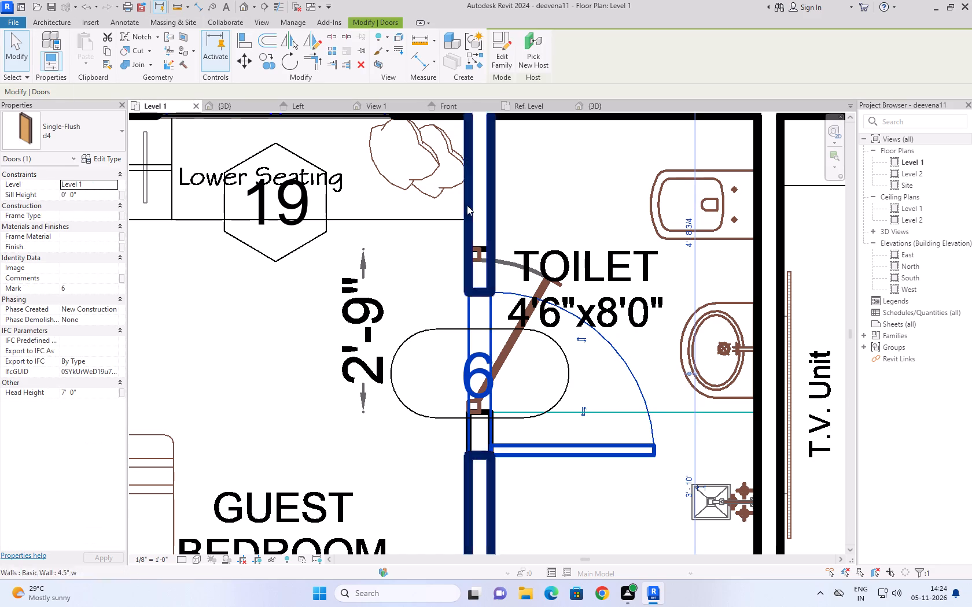
click(248, 37)
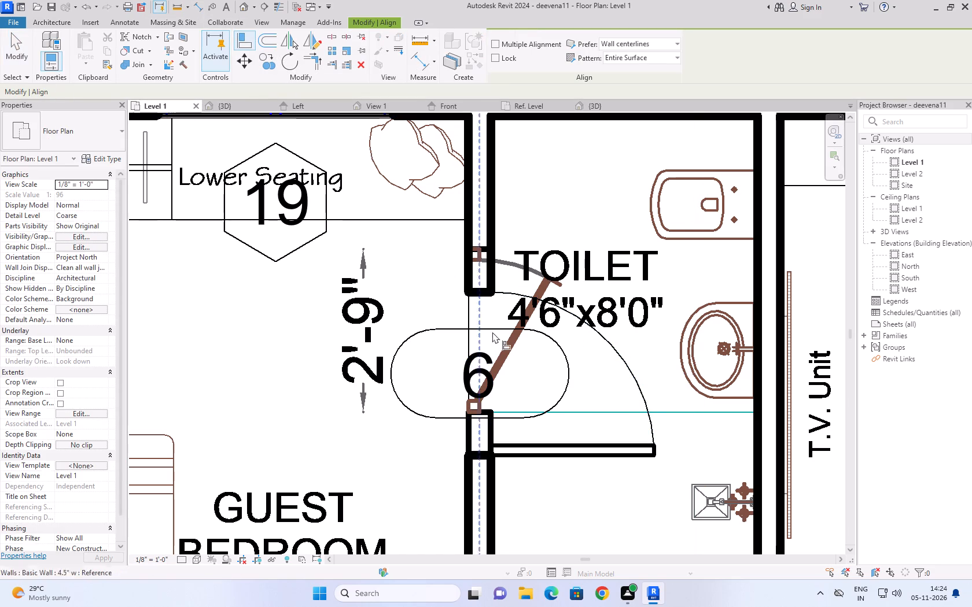
click(489, 409)
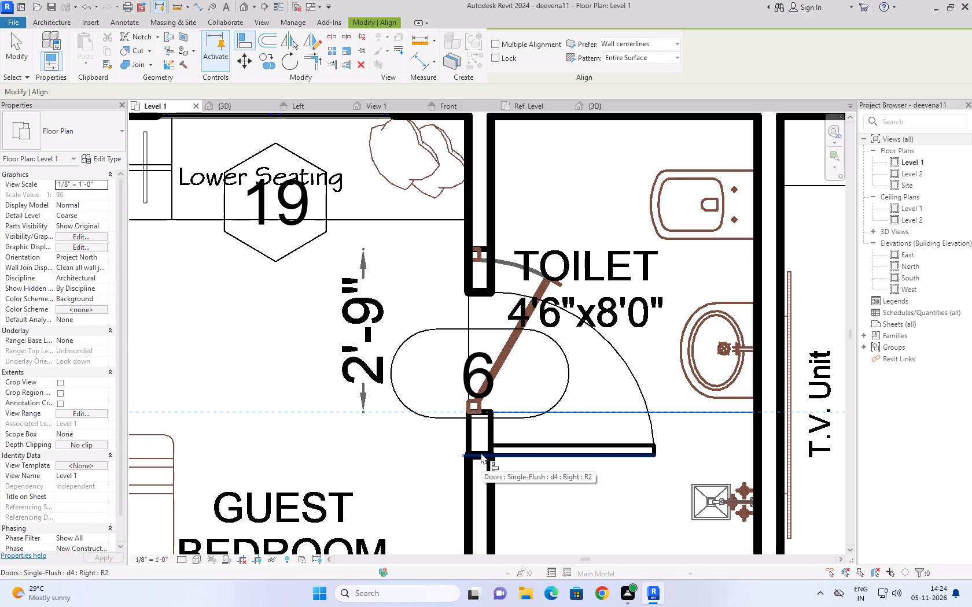
click(481, 453)
Align the hinge-side edge of the powder room's d4 door with the imported opening's edge, and finish aligning.
scroll(466, 269, down, 2)
middle_drag(484, 306, 452, 224)
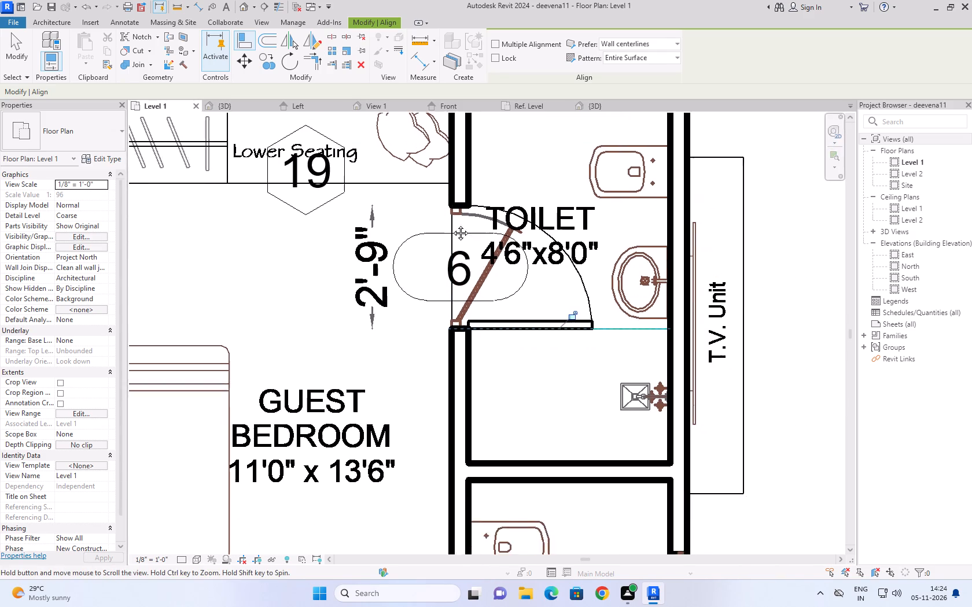
middle_drag(452, 224, 323, 88)
middle_drag(561, 456, 542, 318)
scroll(542, 318, up, 1)
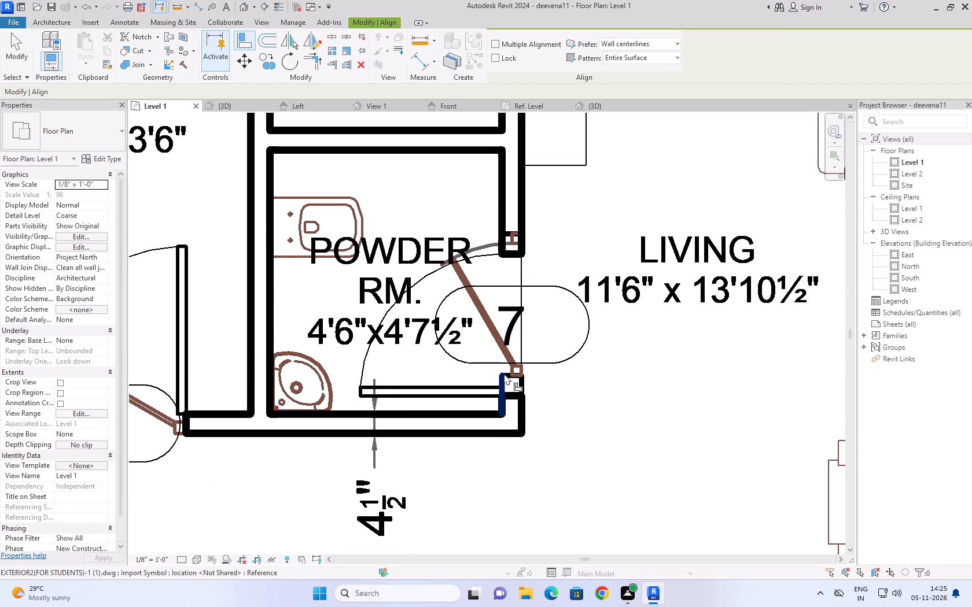
scroll(519, 370, up, 5)
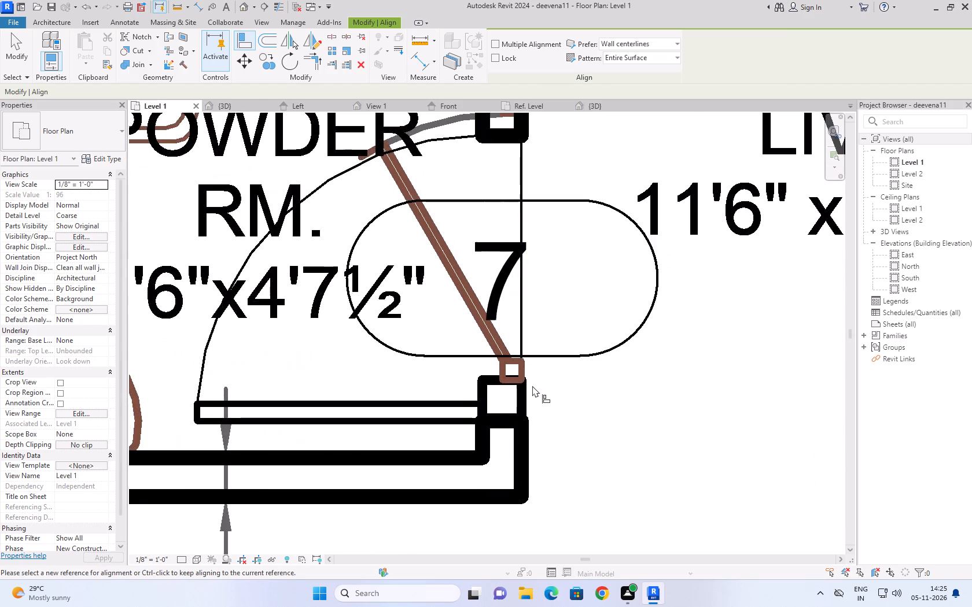
scroll(532, 386, up, 2)
click(476, 377)
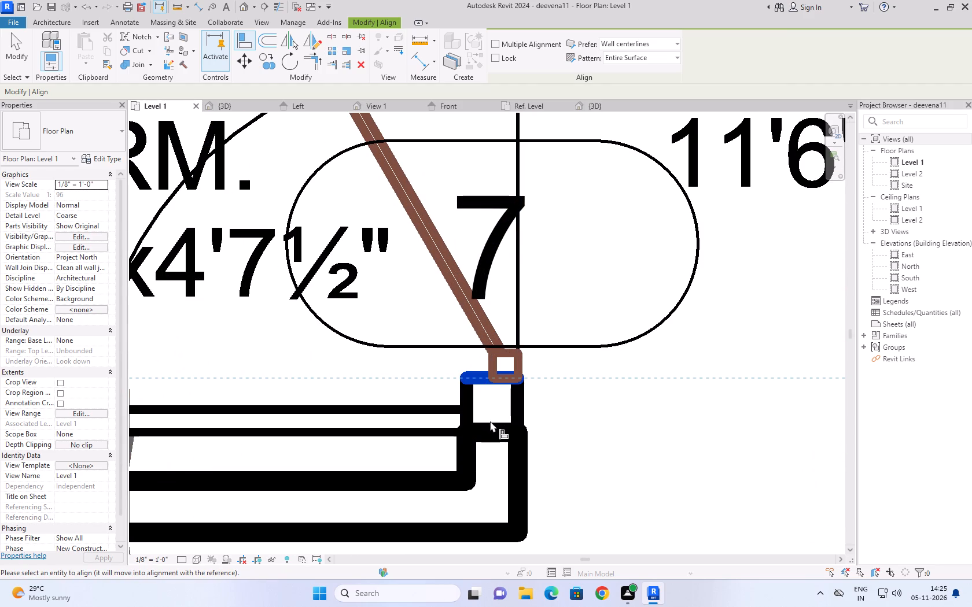
click(491, 431)
scroll(629, 393, down, 11)
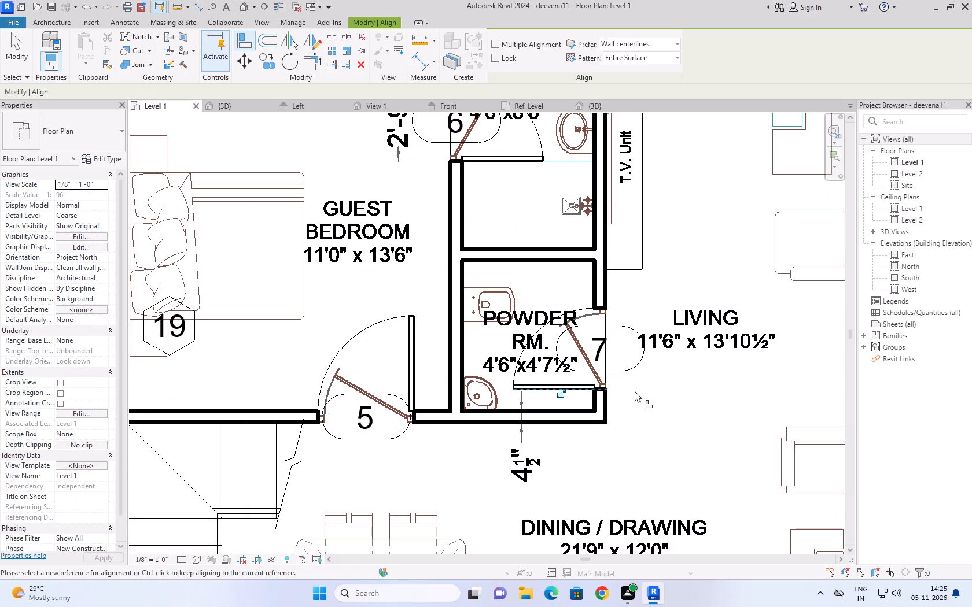
key(Escape)
key(Escape)
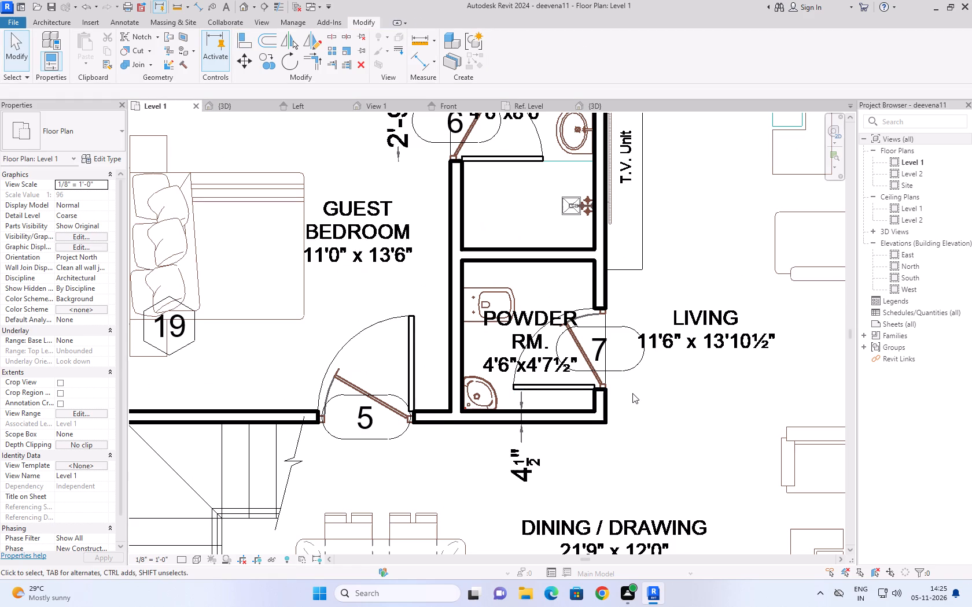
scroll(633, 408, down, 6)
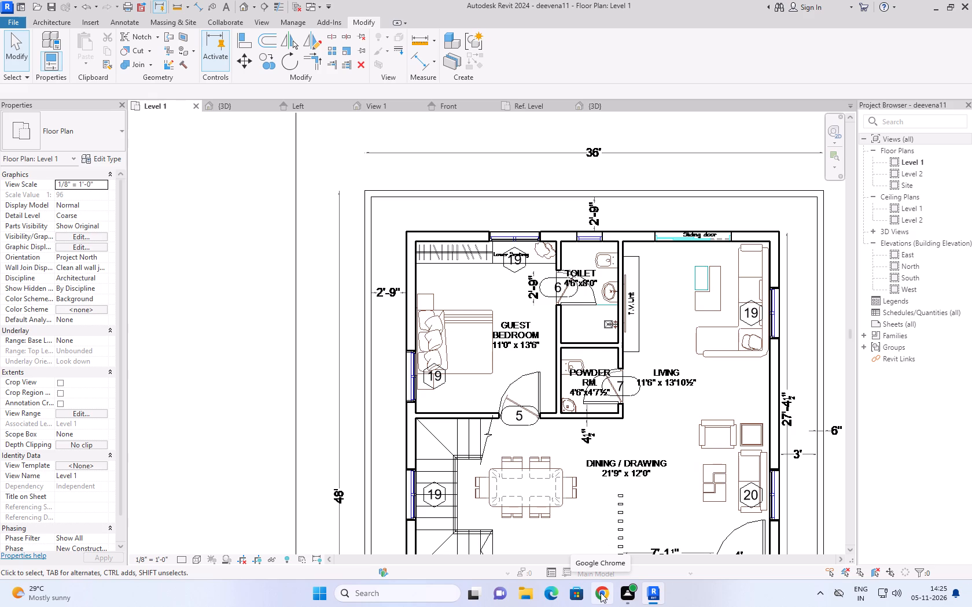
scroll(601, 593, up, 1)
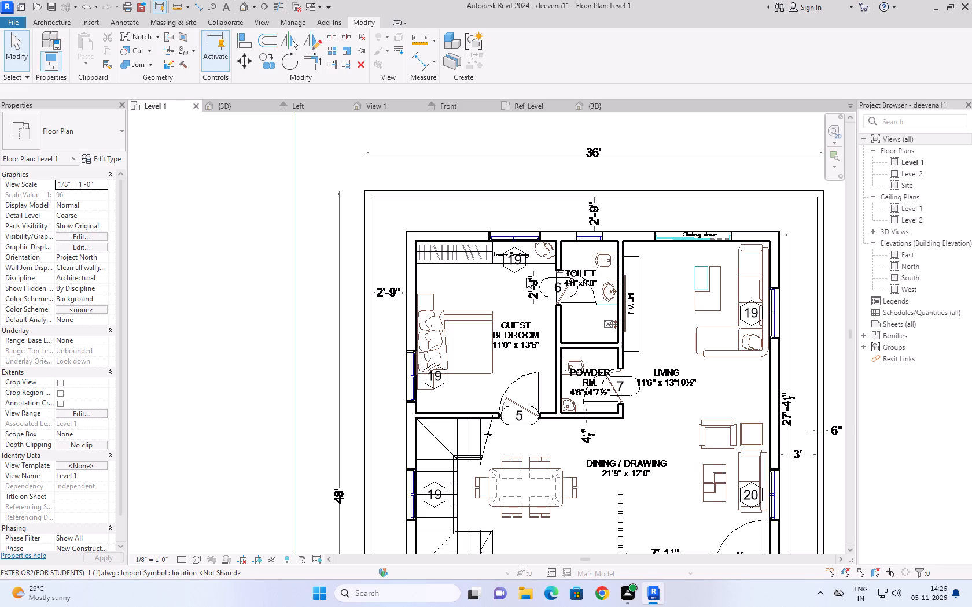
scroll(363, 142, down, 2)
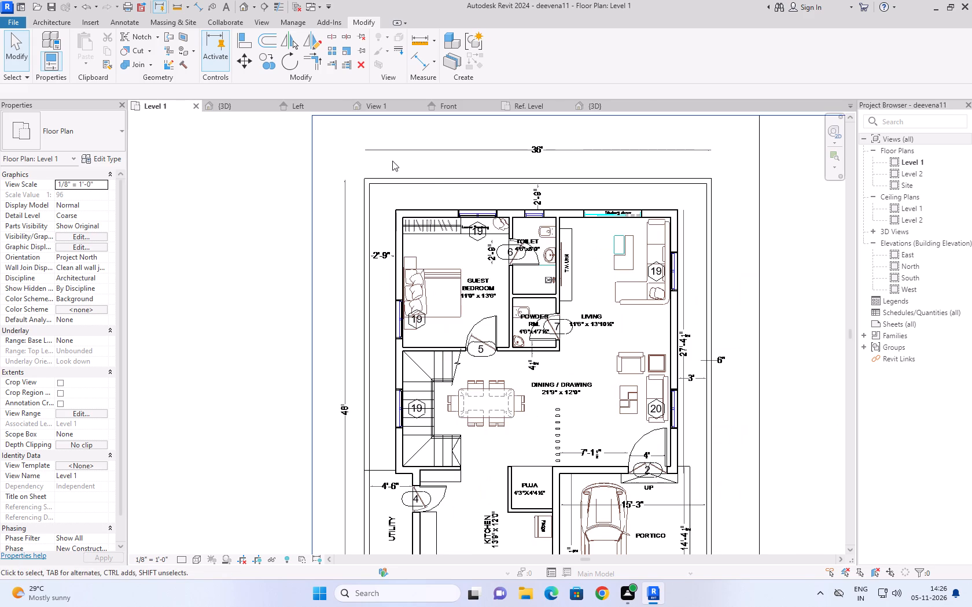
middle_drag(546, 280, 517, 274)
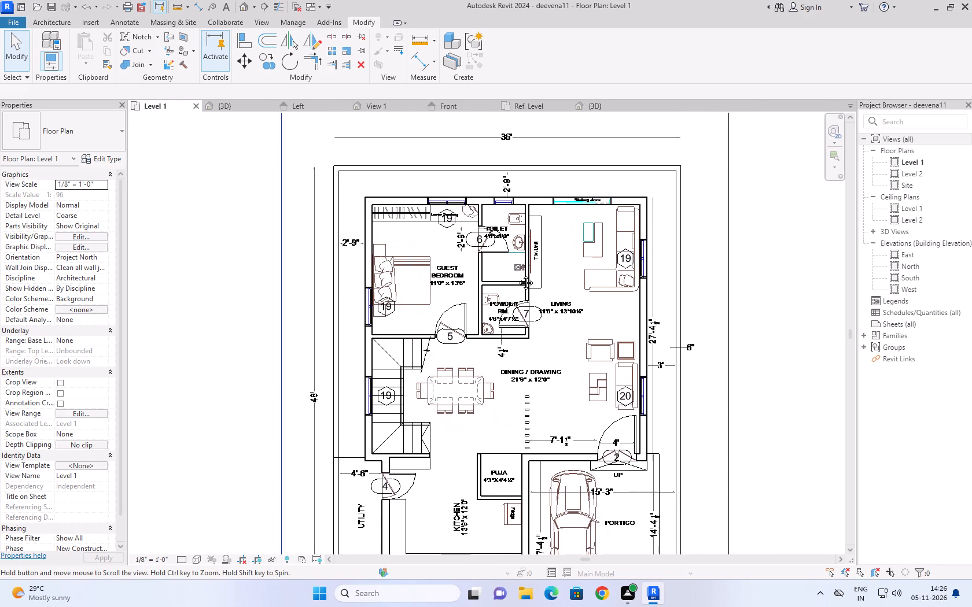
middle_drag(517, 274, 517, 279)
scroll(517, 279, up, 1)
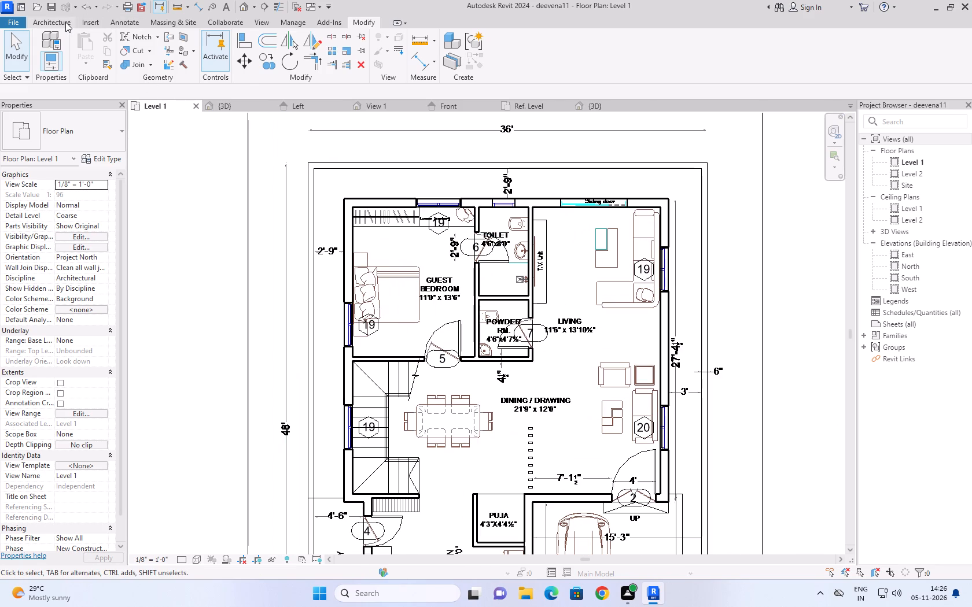
For a new window, load the Window-Louvers family from the Windows folder of the US library.
click(65, 22)
click(104, 47)
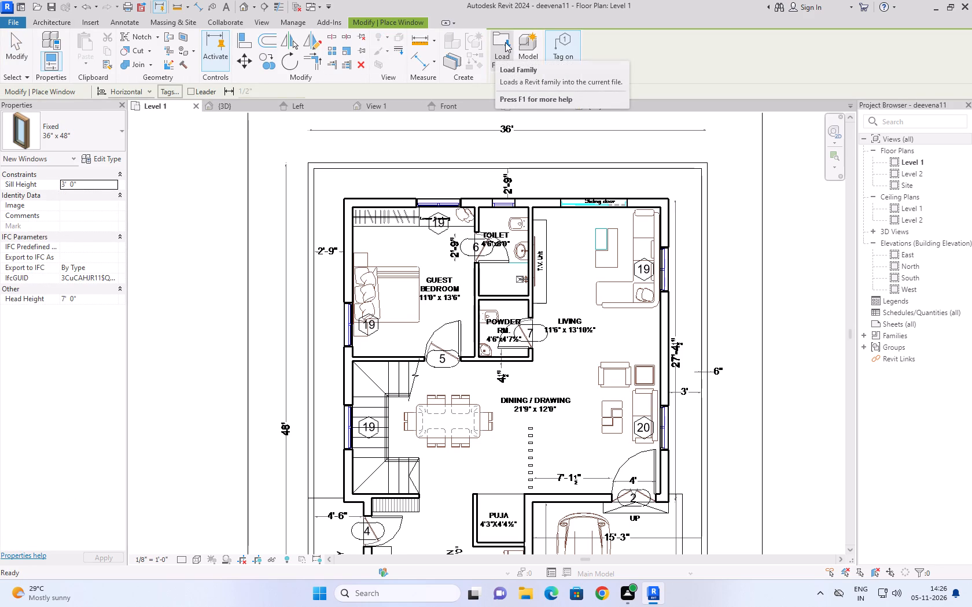
click(510, 40)
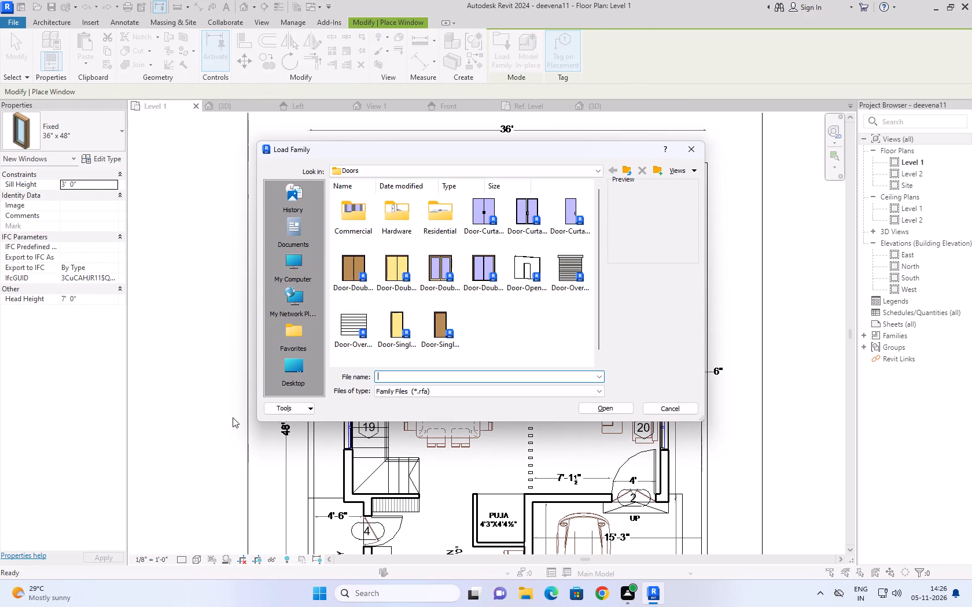
click(559, 169)
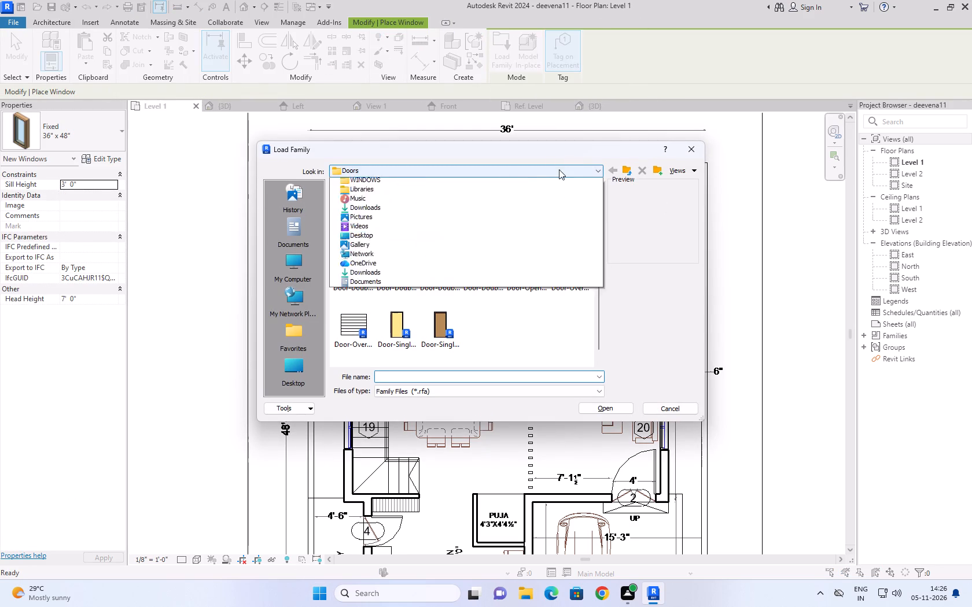
click(454, 273)
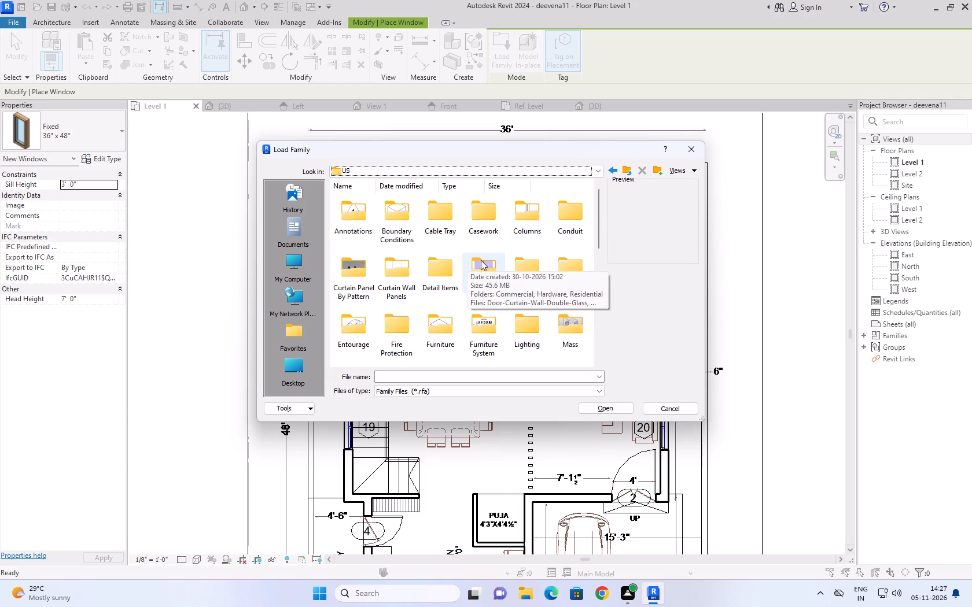
scroll(495, 325, down, 1)
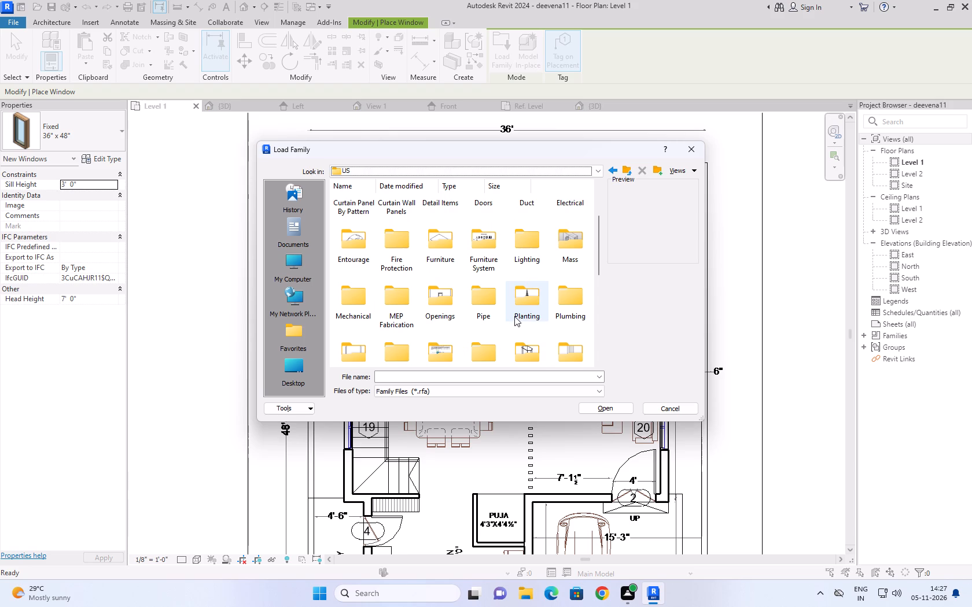
scroll(514, 316, down, 2)
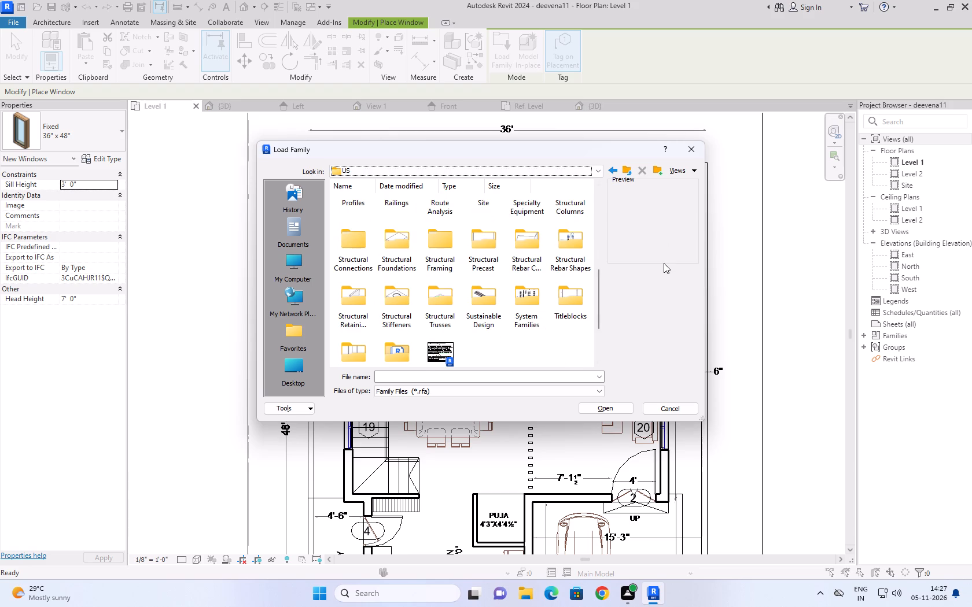
scroll(566, 234, up, 1)
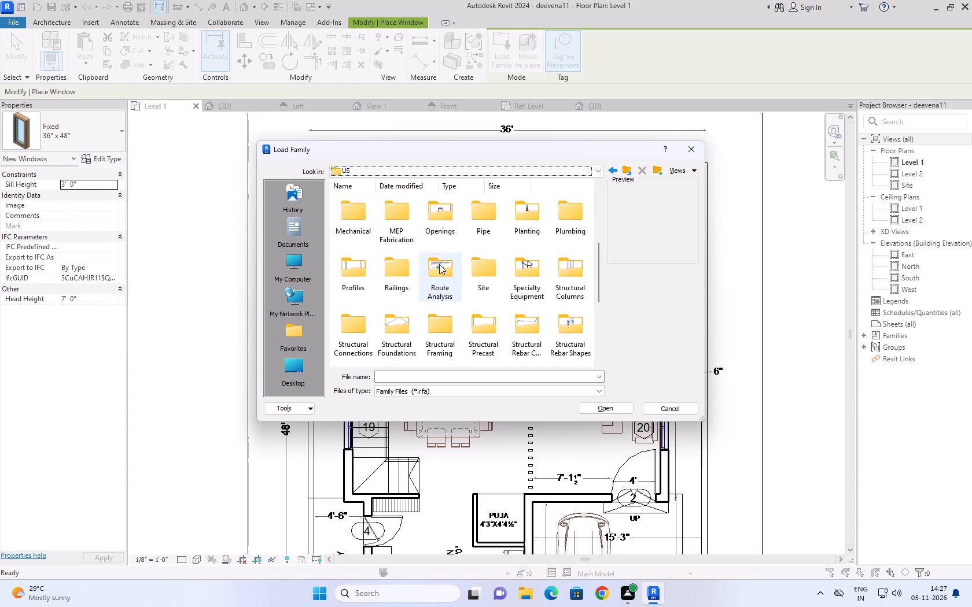
scroll(429, 264, up, 1)
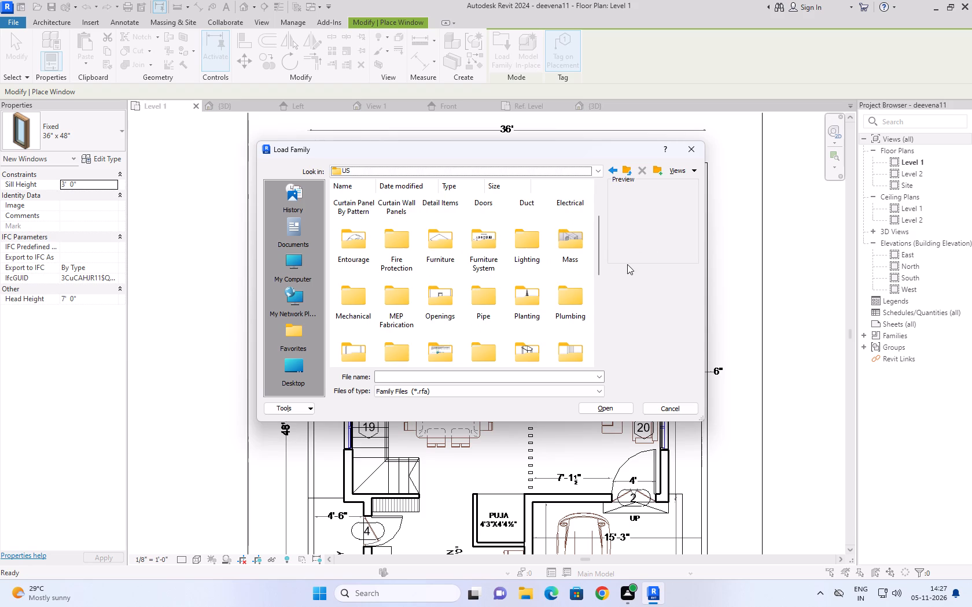
scroll(430, 272, up, 2)
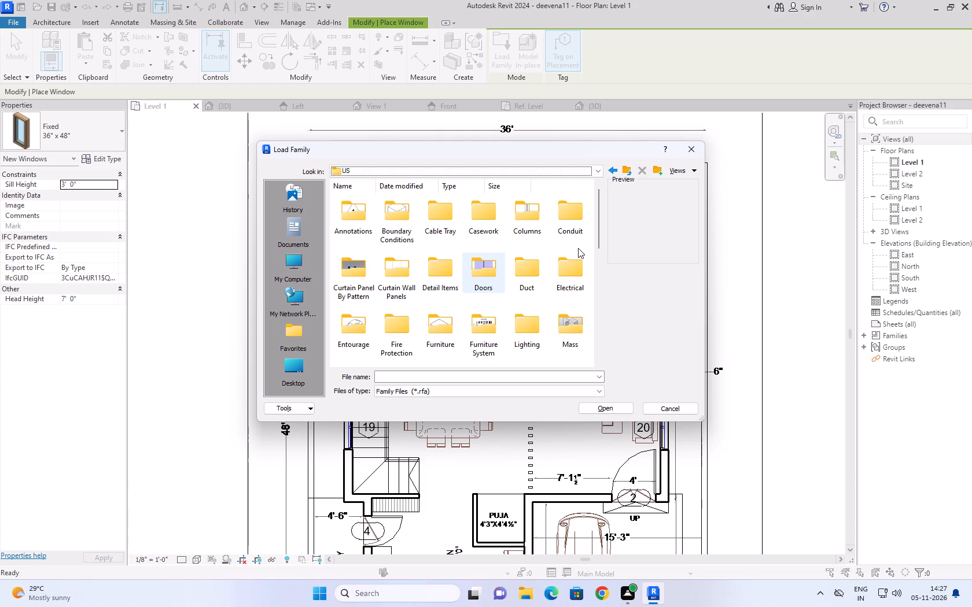
scroll(578, 248, up, 4)
scroll(578, 248, down, 3)
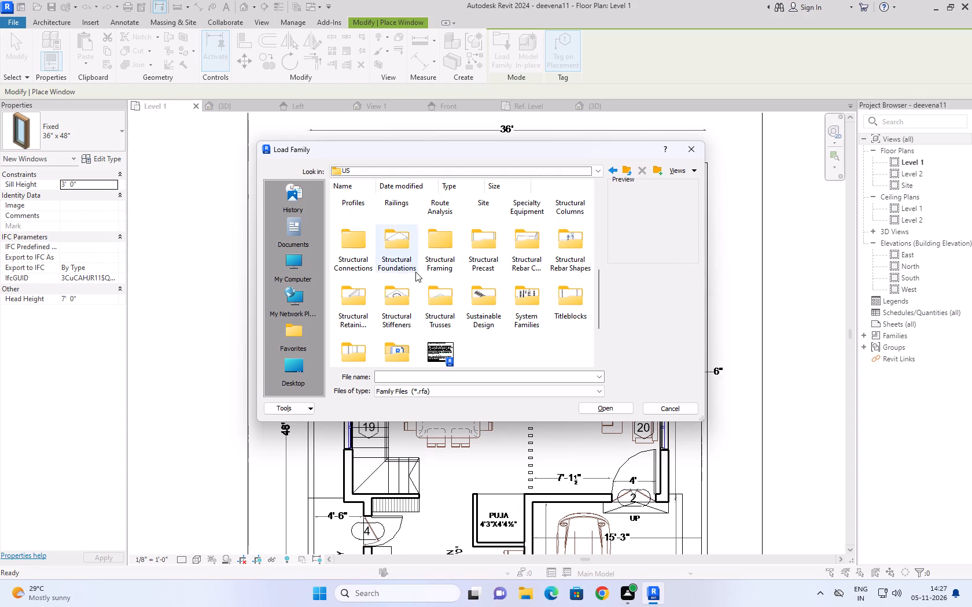
scroll(415, 272, up, 2)
scroll(415, 272, down, 5)
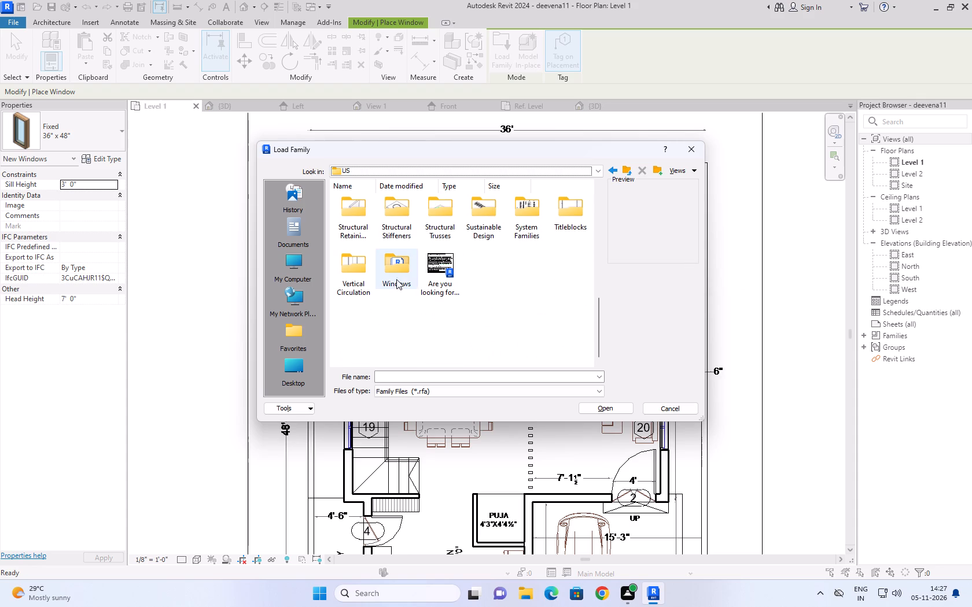
double_click(396, 276)
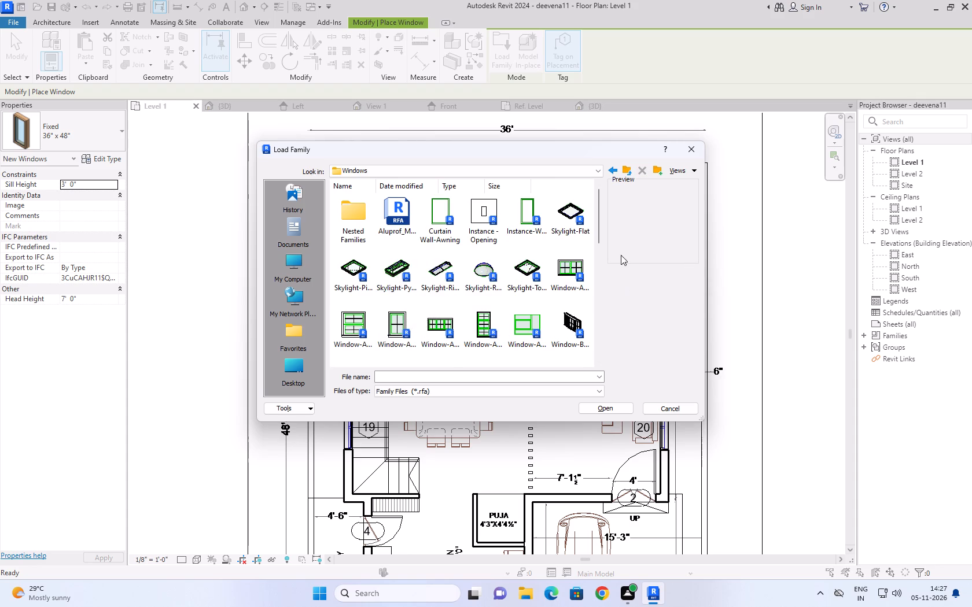
scroll(541, 244, down, 12)
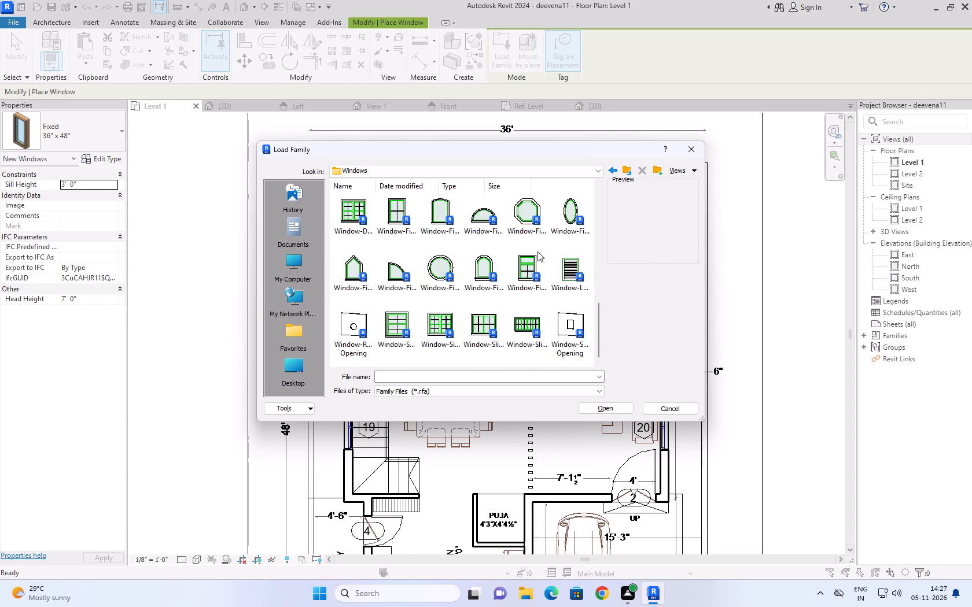
click(579, 268)
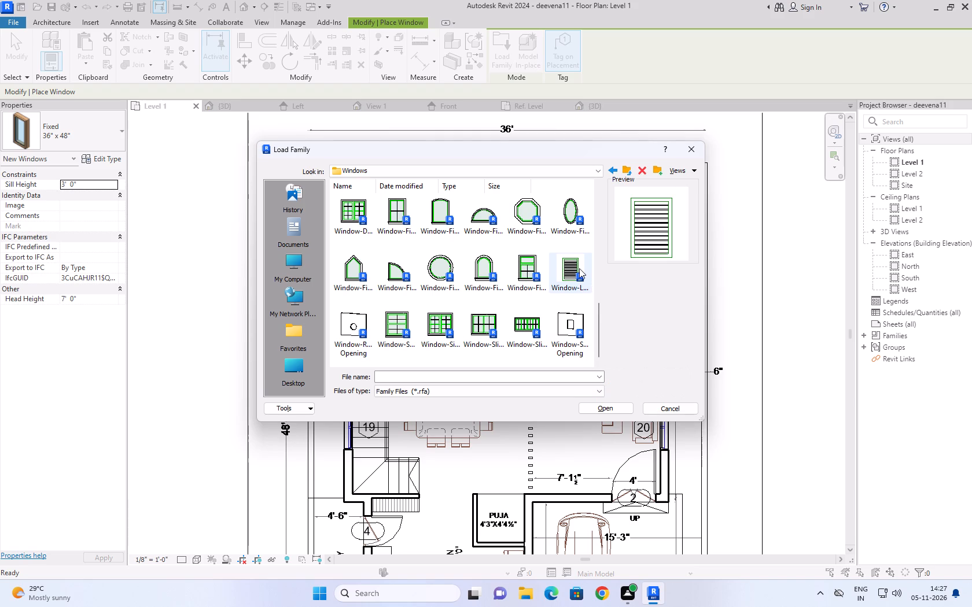
click(614, 411)
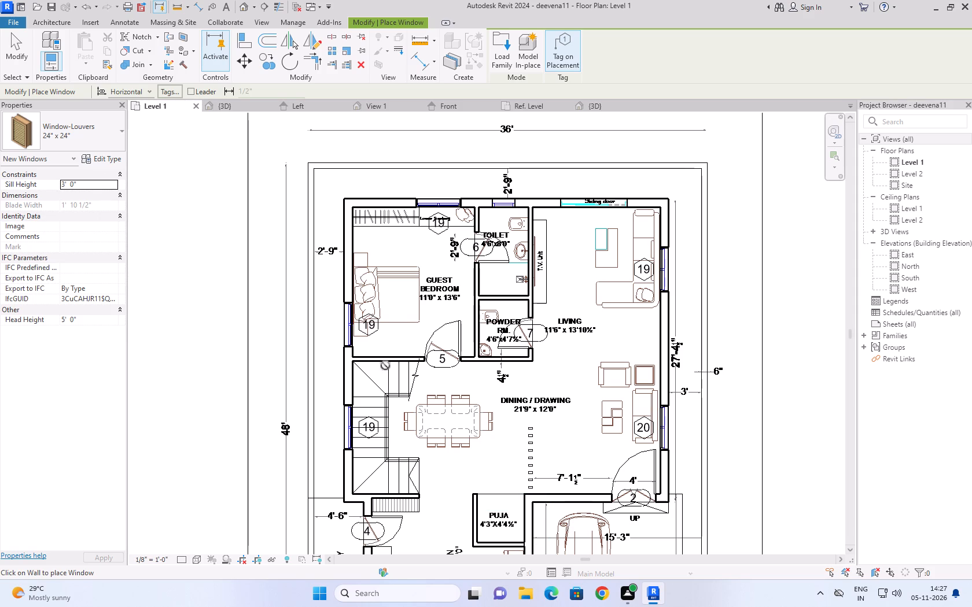
Place a tagged 24" x 24" Window-Louvers window in the toilet's exterior wall, near the imported plan's window opening.
scroll(478, 186, up, 4)
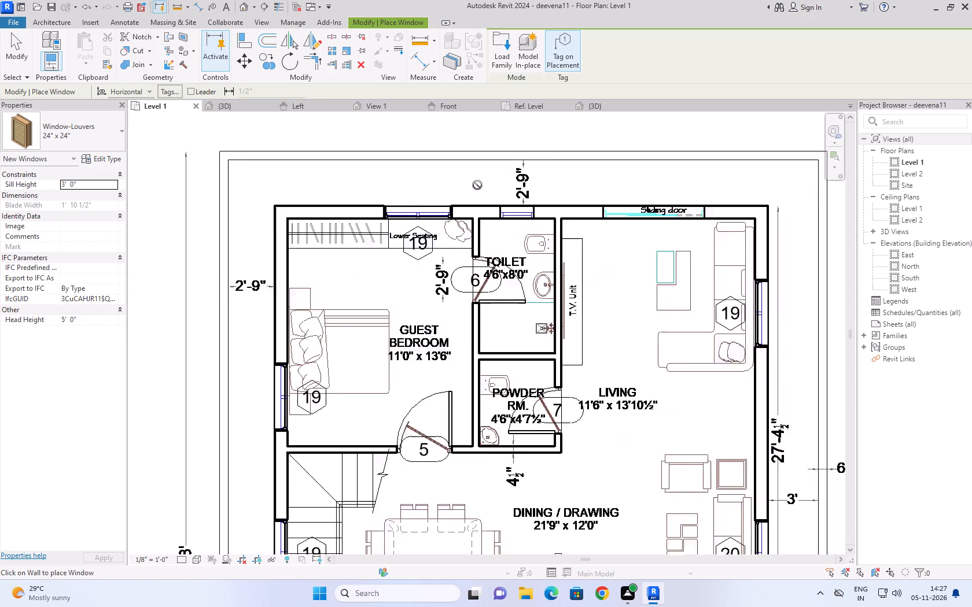
scroll(477, 185, up, 4)
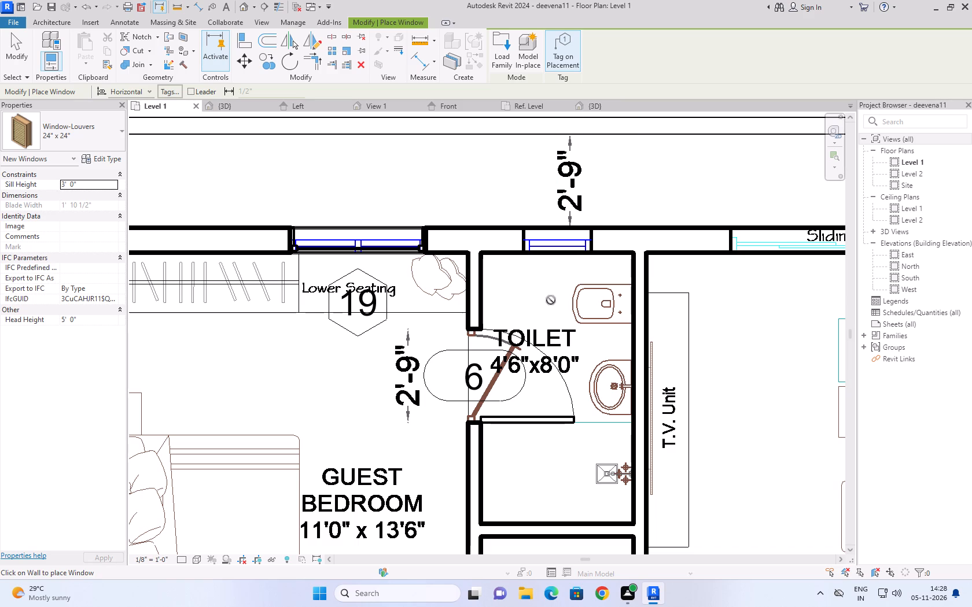
click(534, 242)
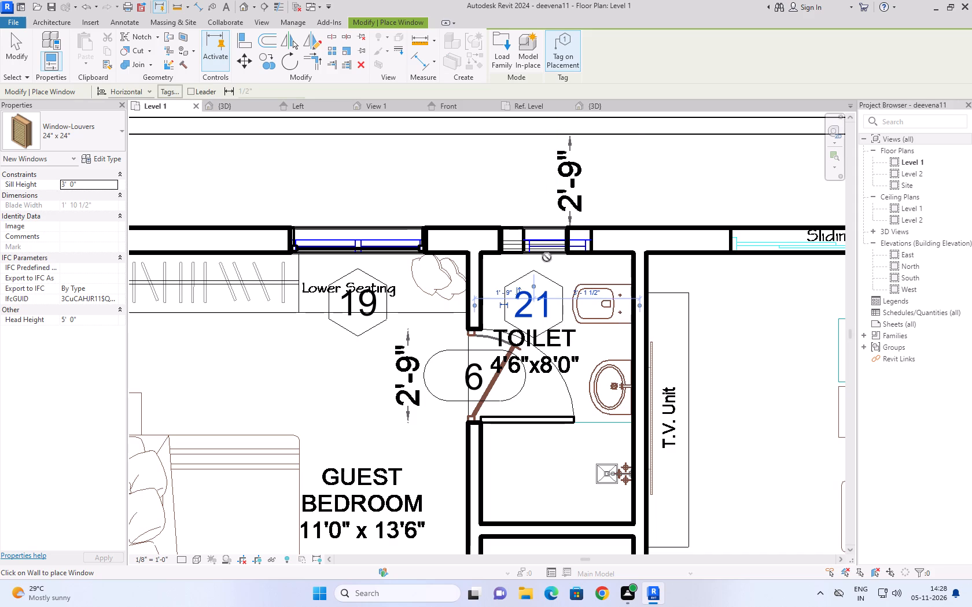
key(Escape)
key(Escape)
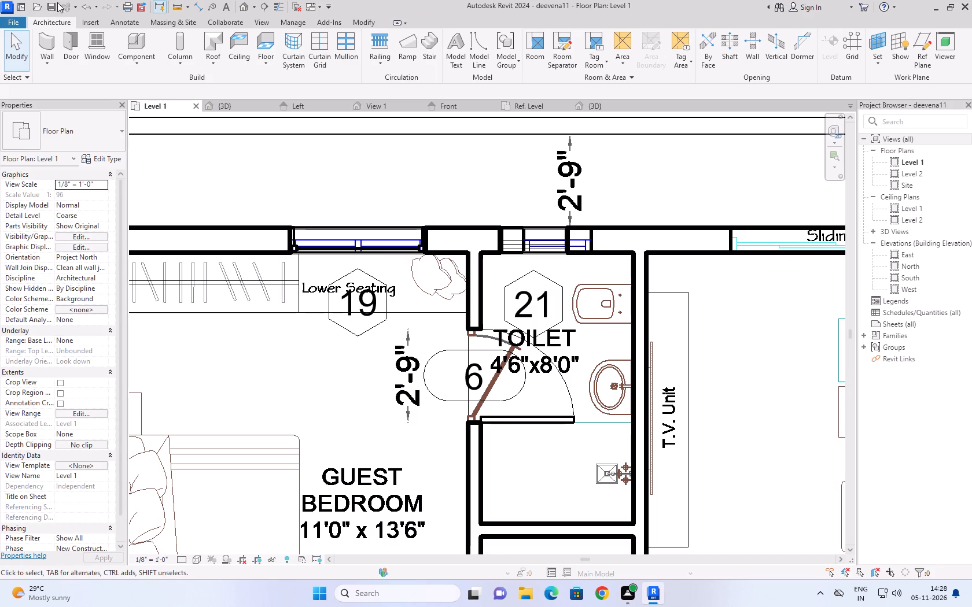
Measure the width of the imported plan's toilet window opening between its two end lines with an aligned dimension, without placing it.
click(197, 2)
scroll(542, 223, up, 2)
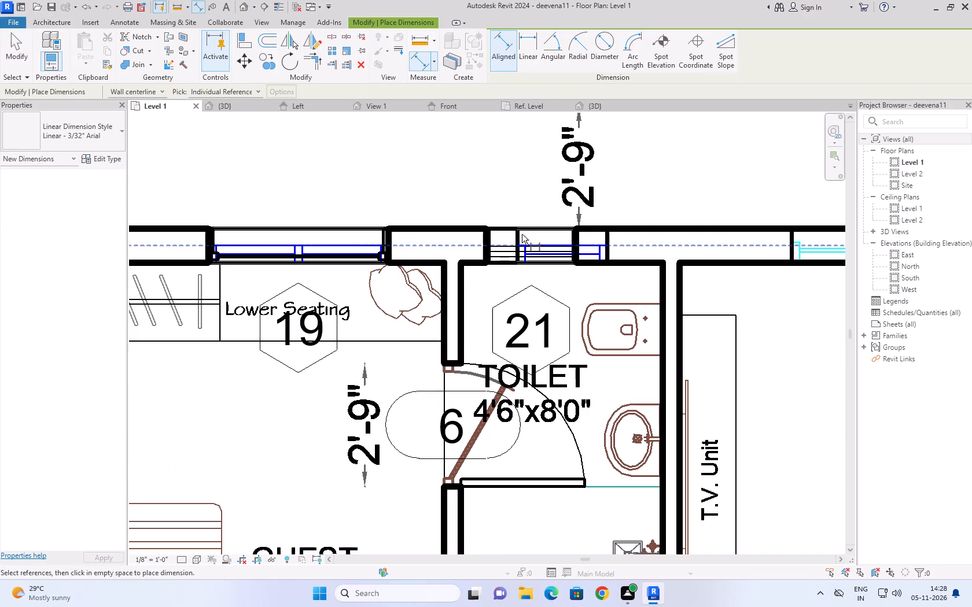
click(516, 239)
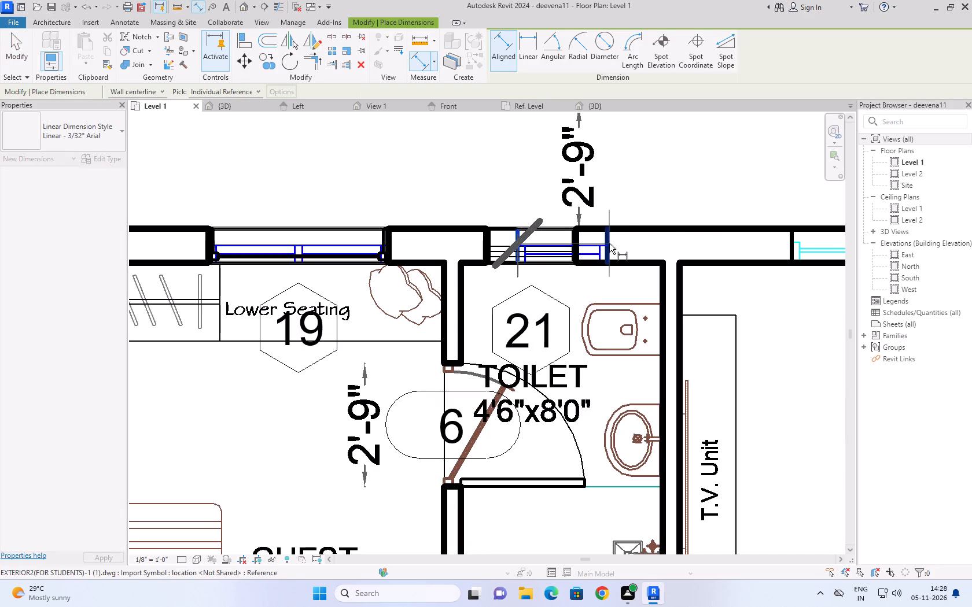
click(608, 243)
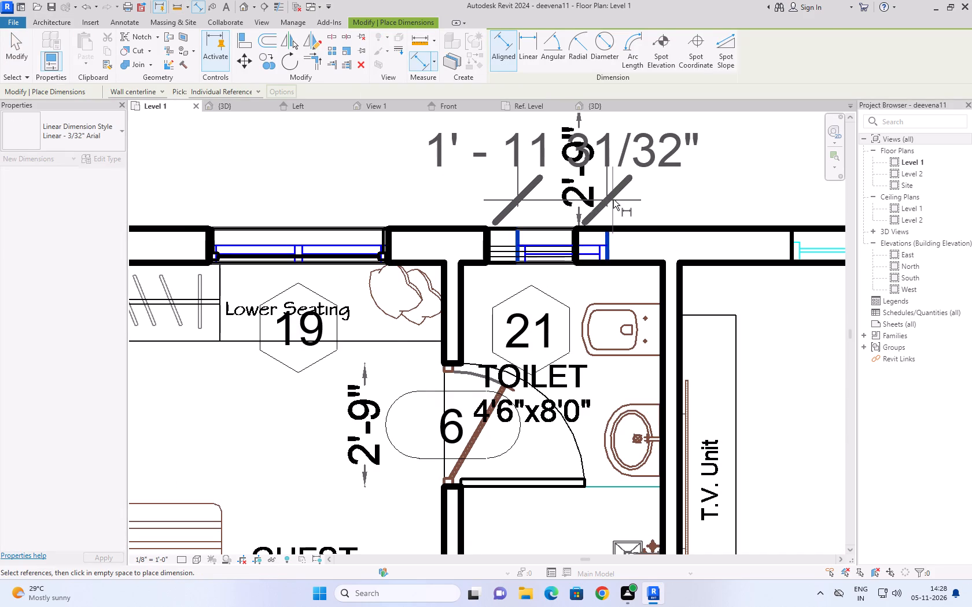
scroll(613, 199, up, 1)
middle_drag(614, 199, 613, 262)
key(Escape)
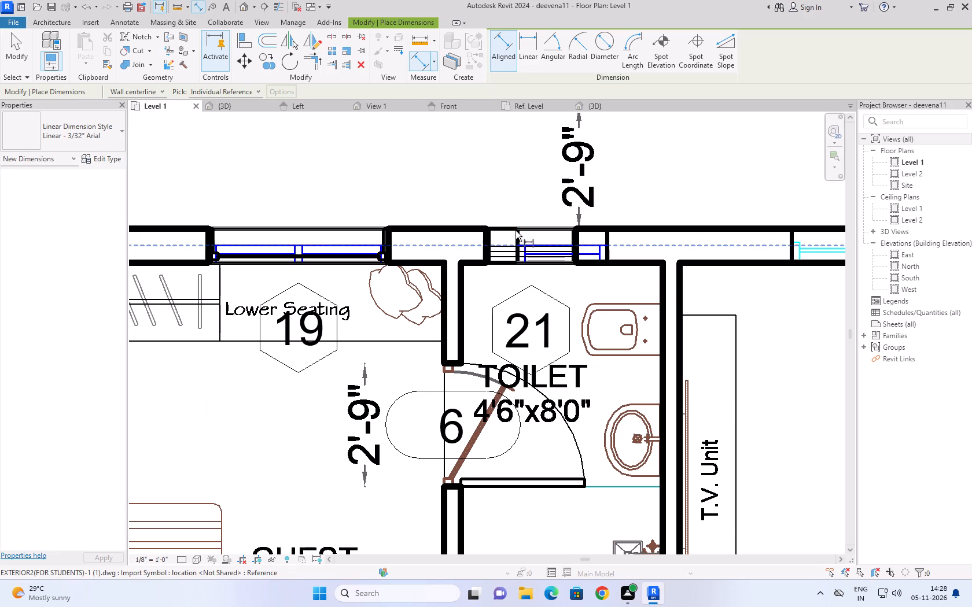
click(517, 236)
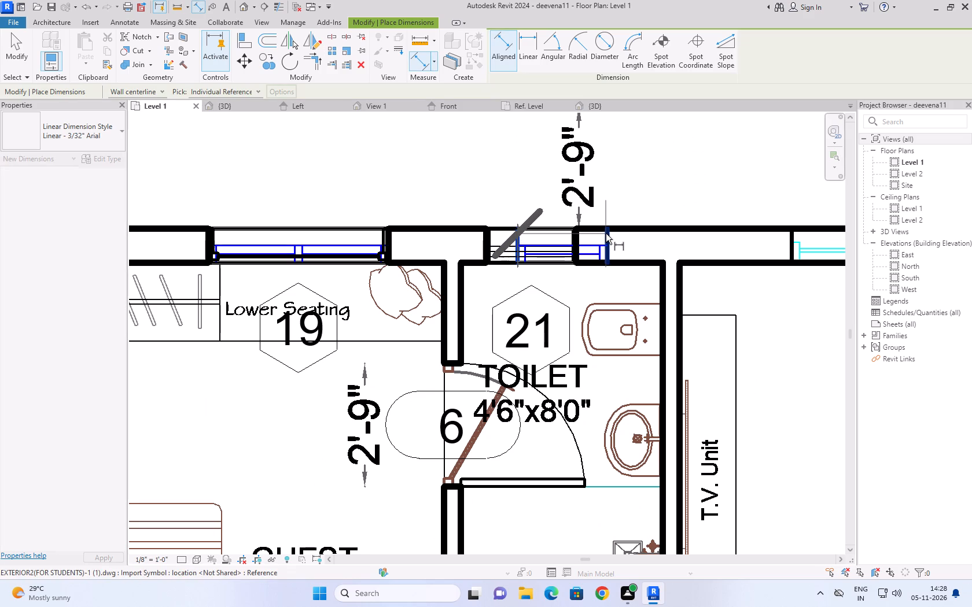
click(606, 234)
middle_drag(614, 213, 598, 328)
scroll(598, 328, up, 1)
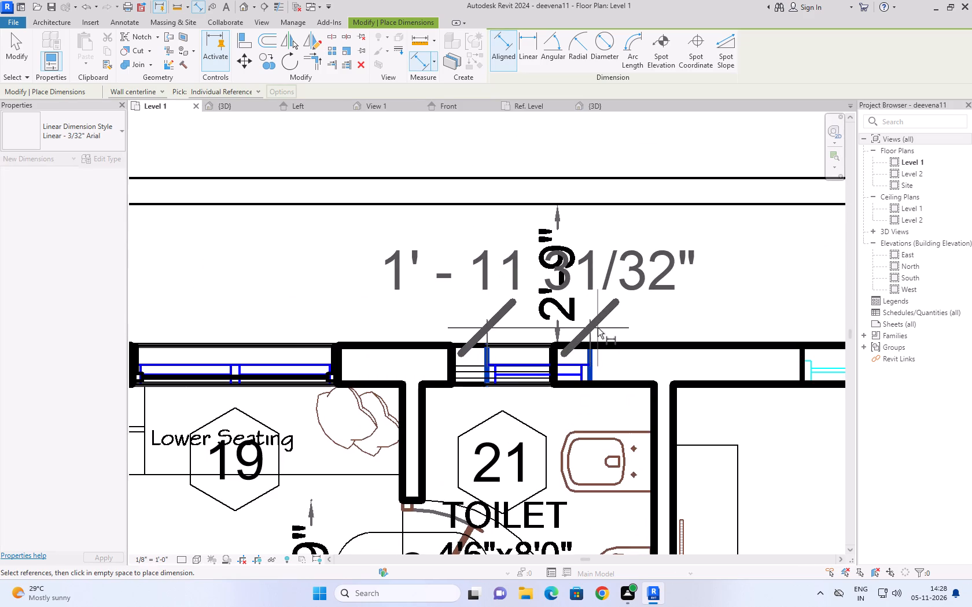
key(Escape)
key(Escape)
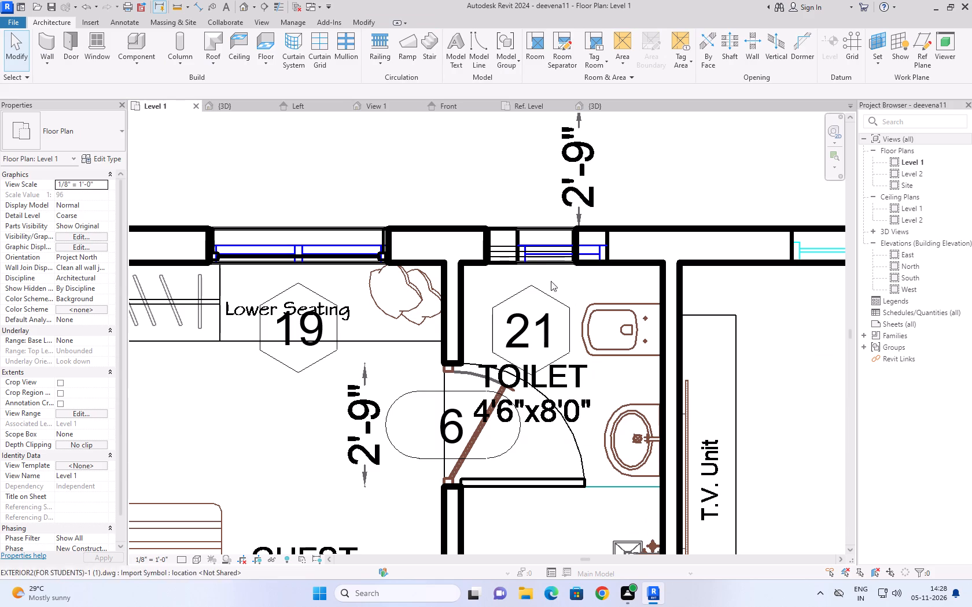
Review the type dimensions of the toilet's Window-Louvers window and close its type properties without changes.
click(514, 243)
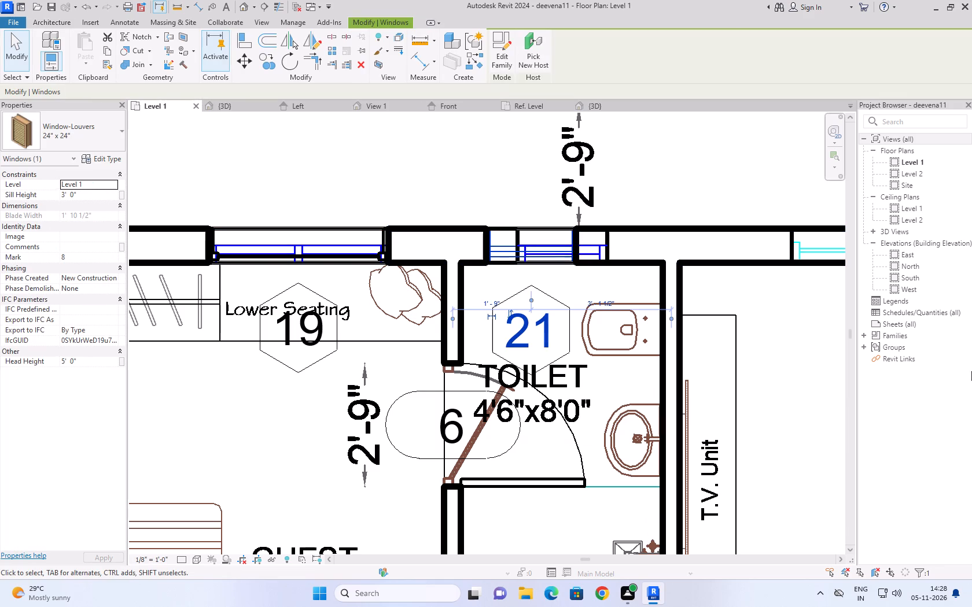
click(116, 160)
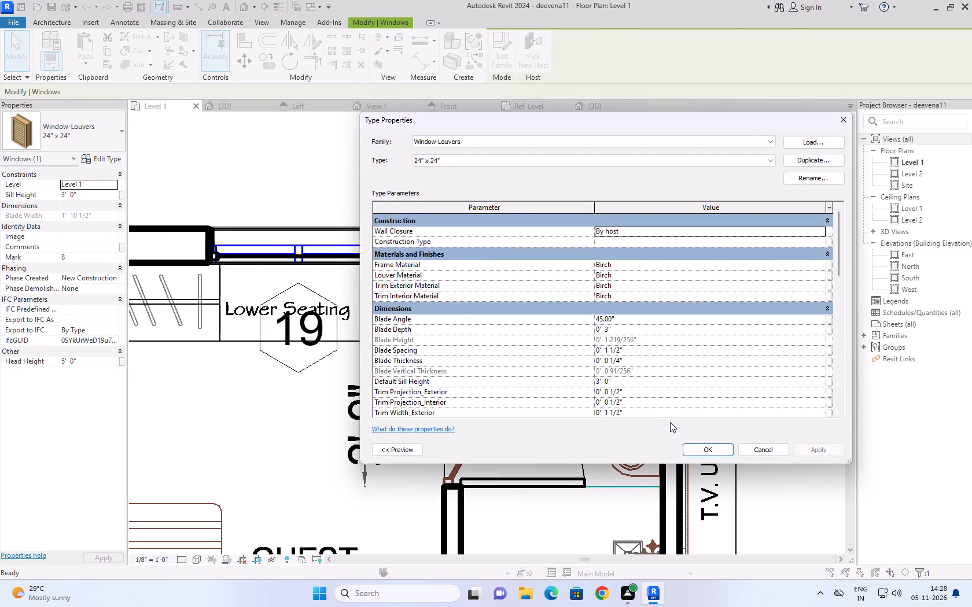
scroll(586, 391, down, 1)
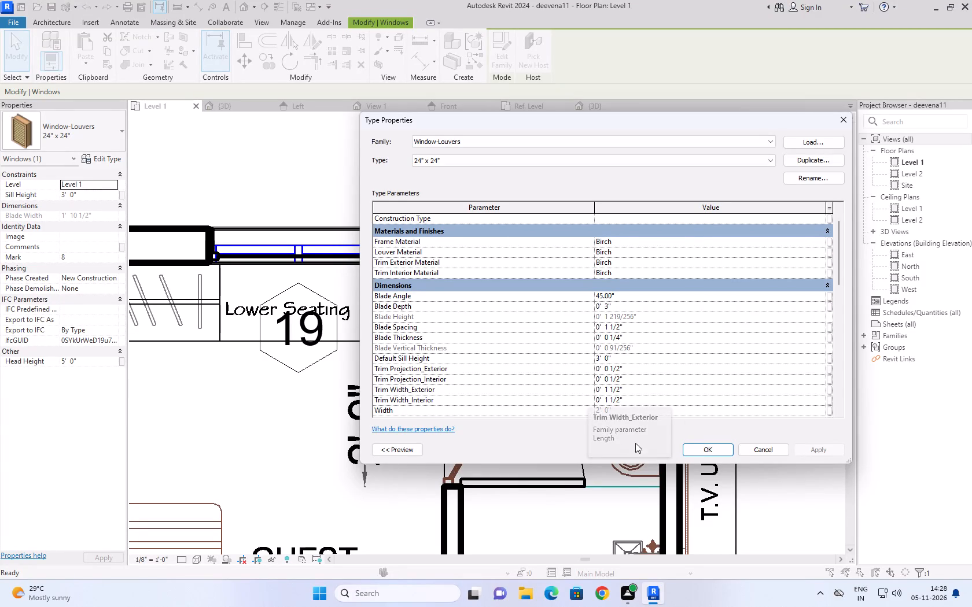
click(688, 449)
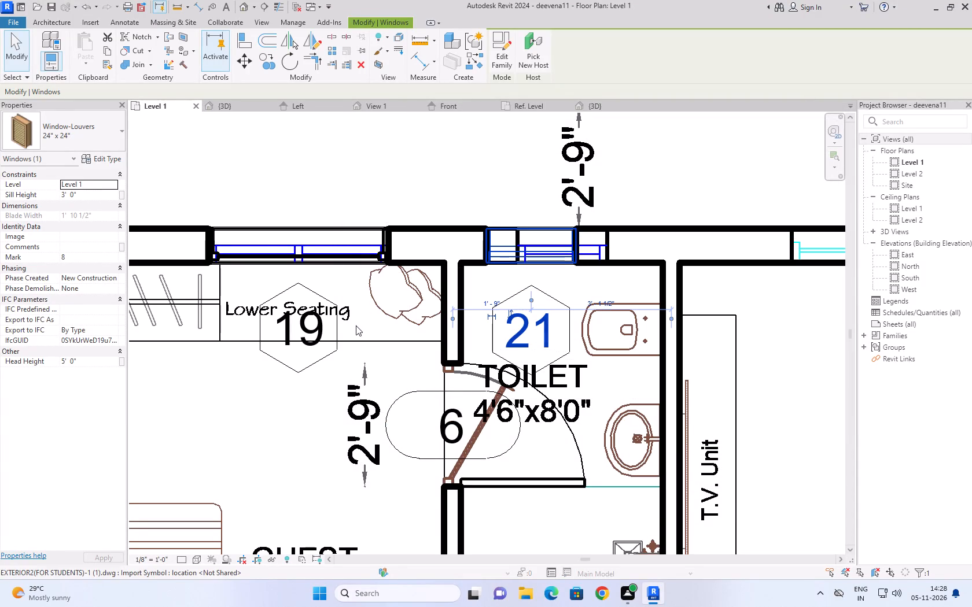
Align both side edges of the toilet's louvered window with the matching edges of the imported plan's window opening, and finish aligning.
click(247, 42)
click(605, 240)
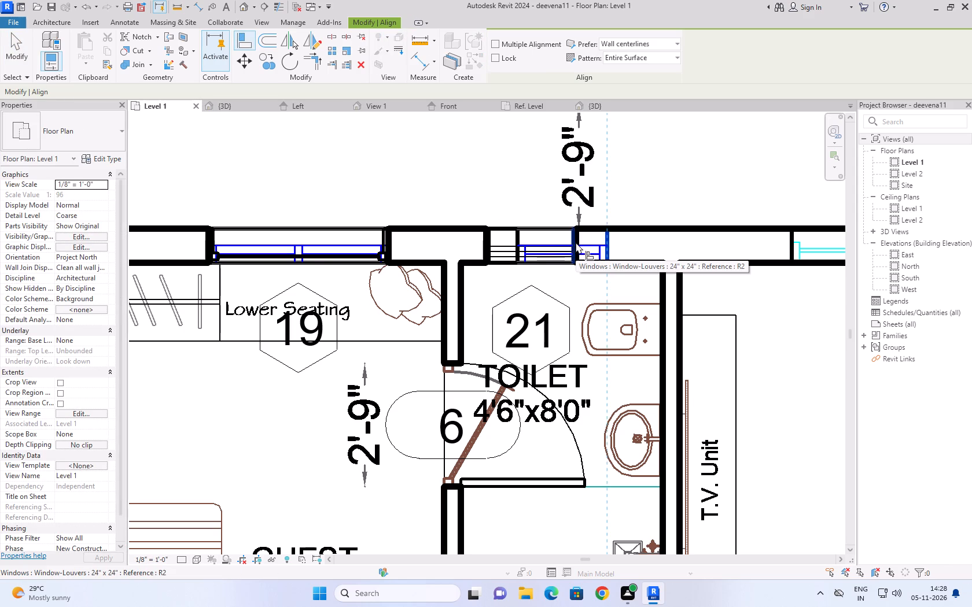
click(576, 242)
scroll(505, 342, down, 3)
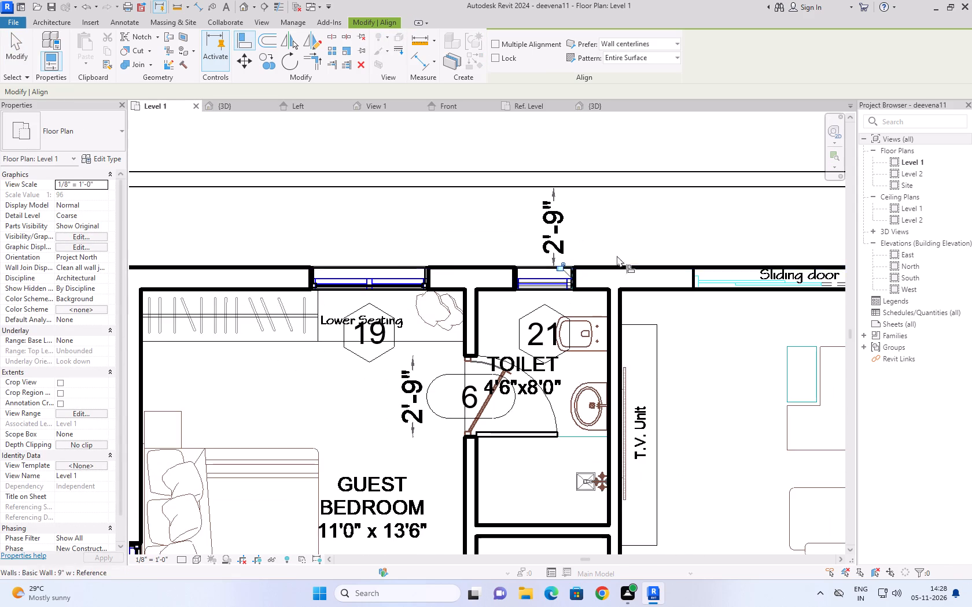
scroll(614, 255, up, 2)
scroll(480, 316, up, 6)
scroll(479, 317, down, 2)
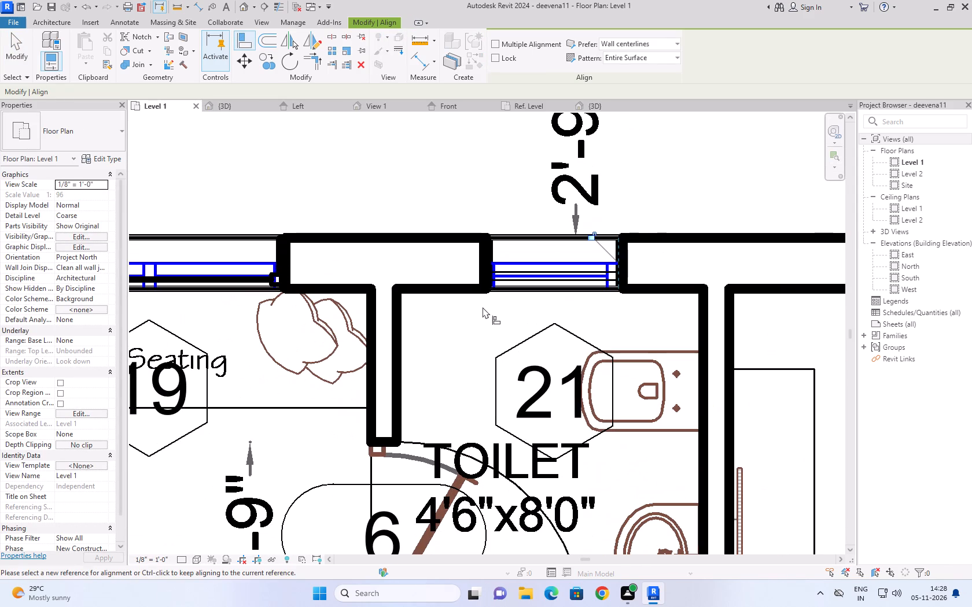
click(480, 247)
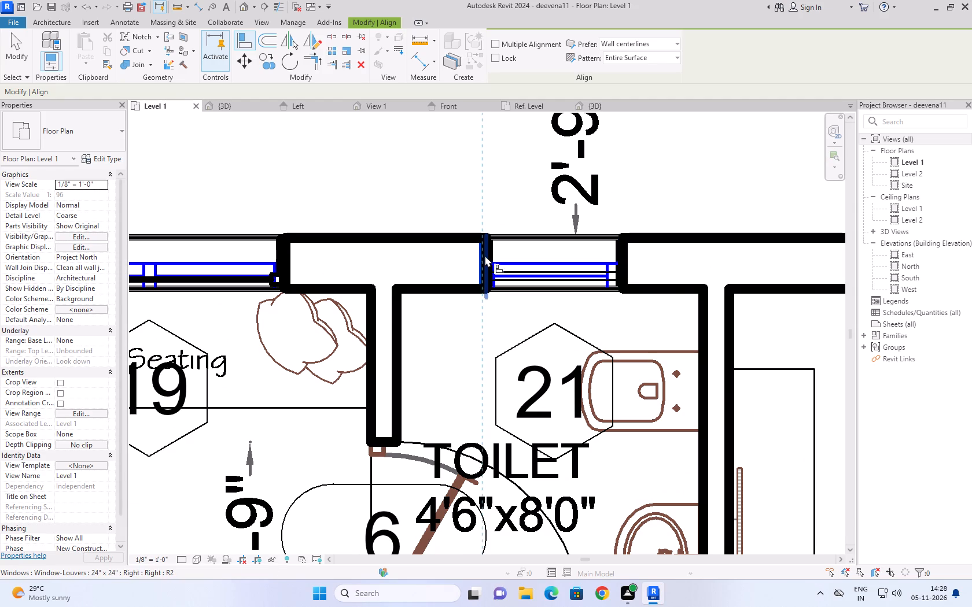
click(487, 259)
scroll(473, 309, down, 1)
key(Escape)
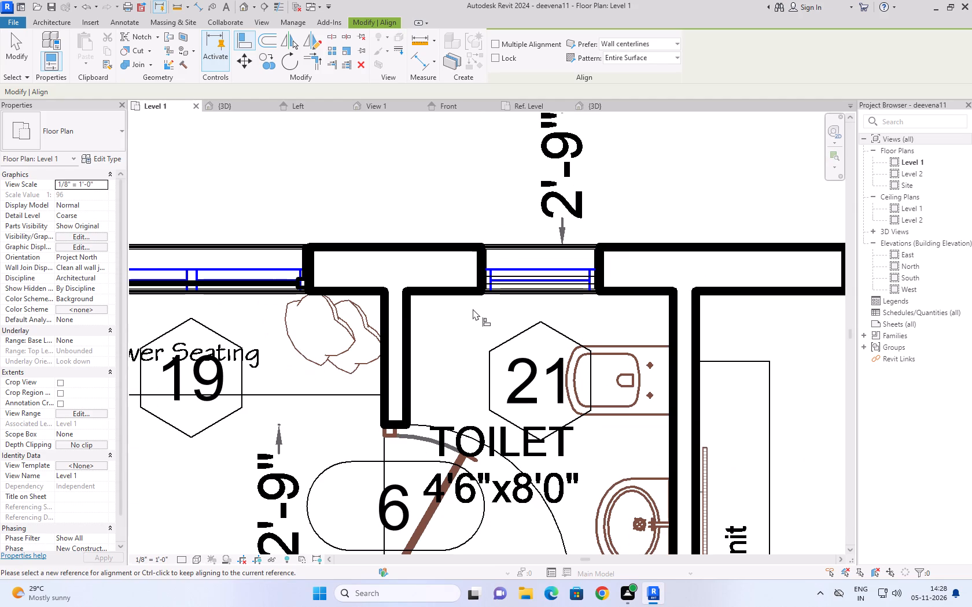
key(Escape)
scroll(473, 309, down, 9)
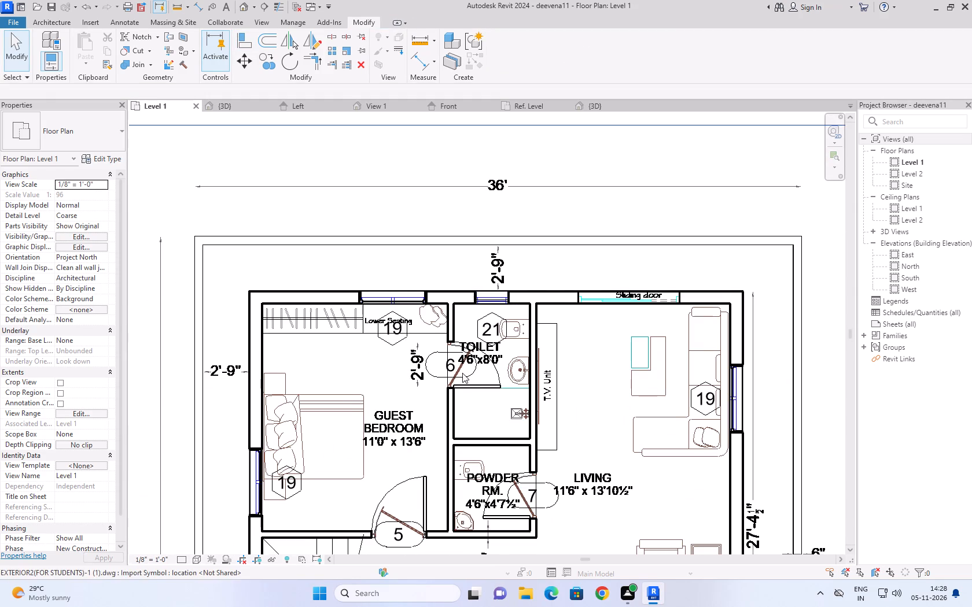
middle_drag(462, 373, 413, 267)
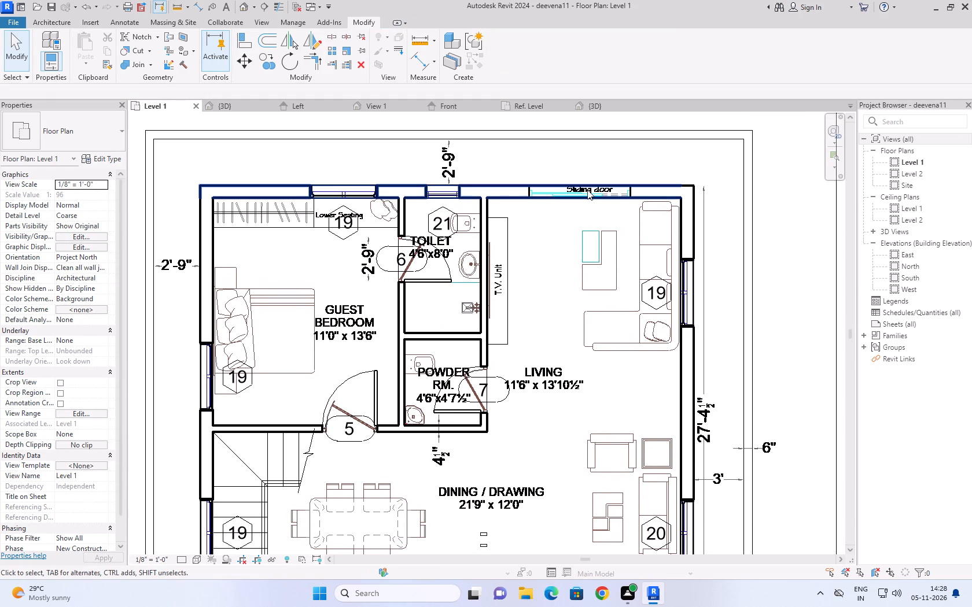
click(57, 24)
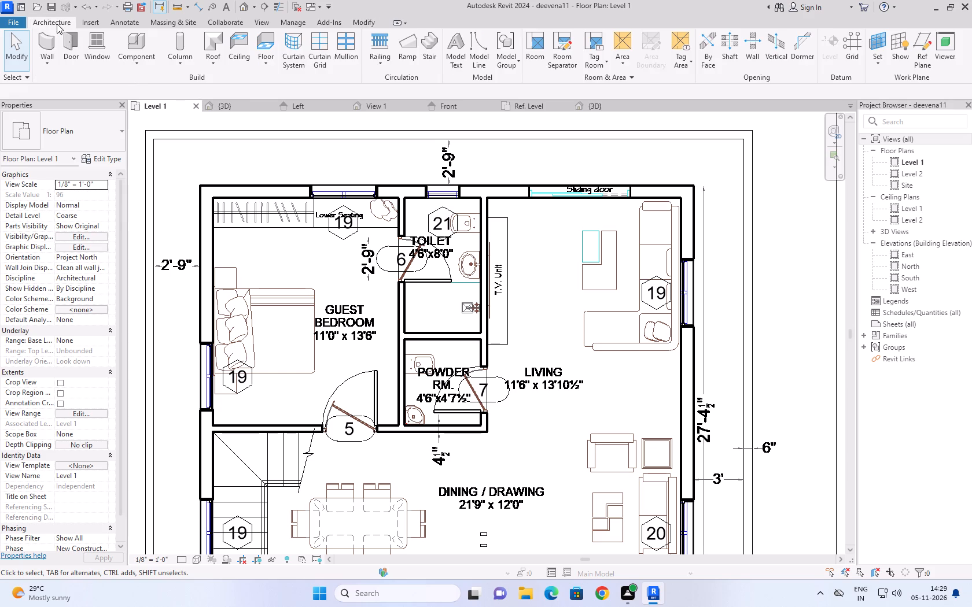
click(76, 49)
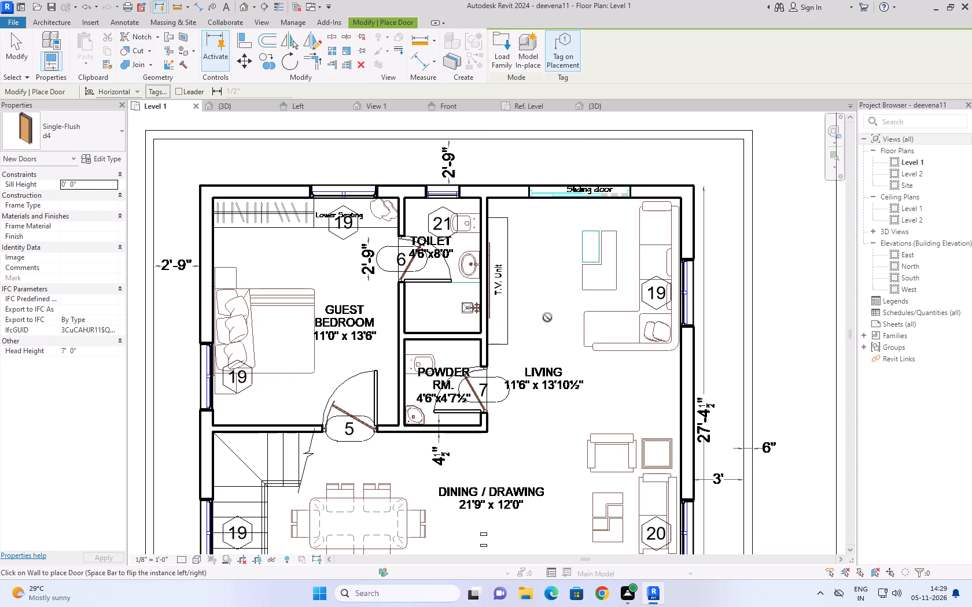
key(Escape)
Measure the width of the imported plan's sliding door opening in the living room's exterior wall, without placing a dimension.
click(198, 4)
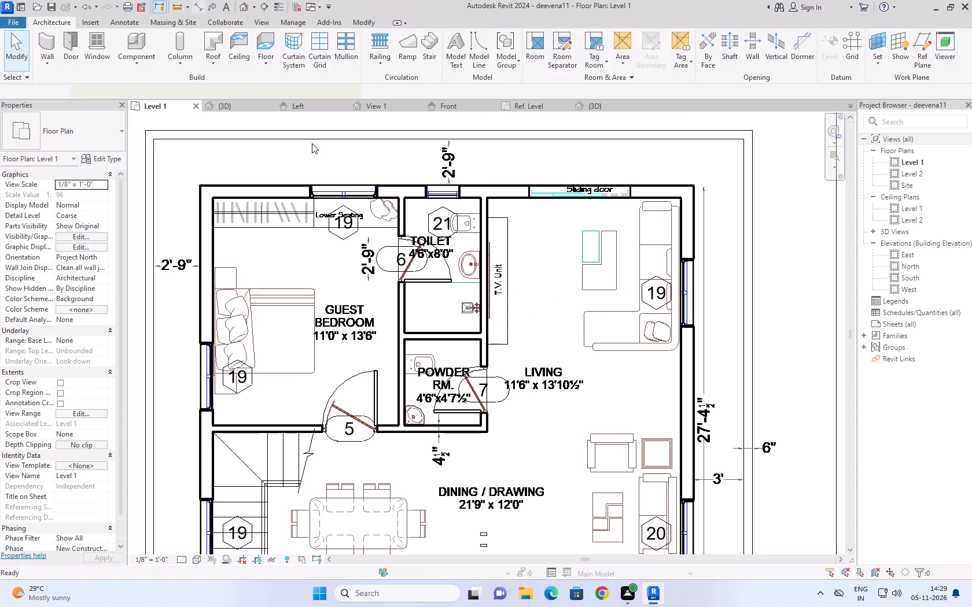
scroll(591, 191, up, 3)
scroll(529, 176, up, 2)
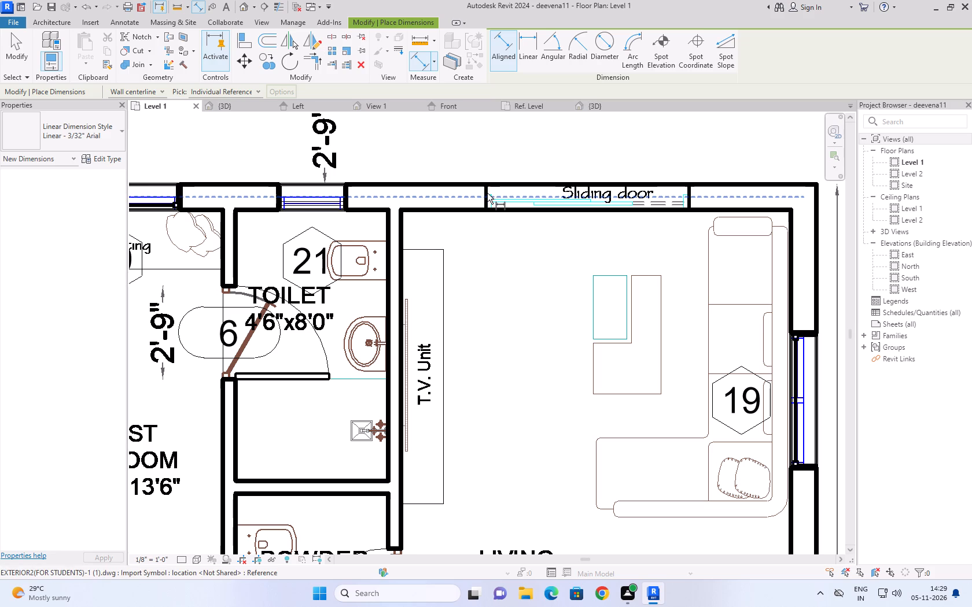
click(488, 189)
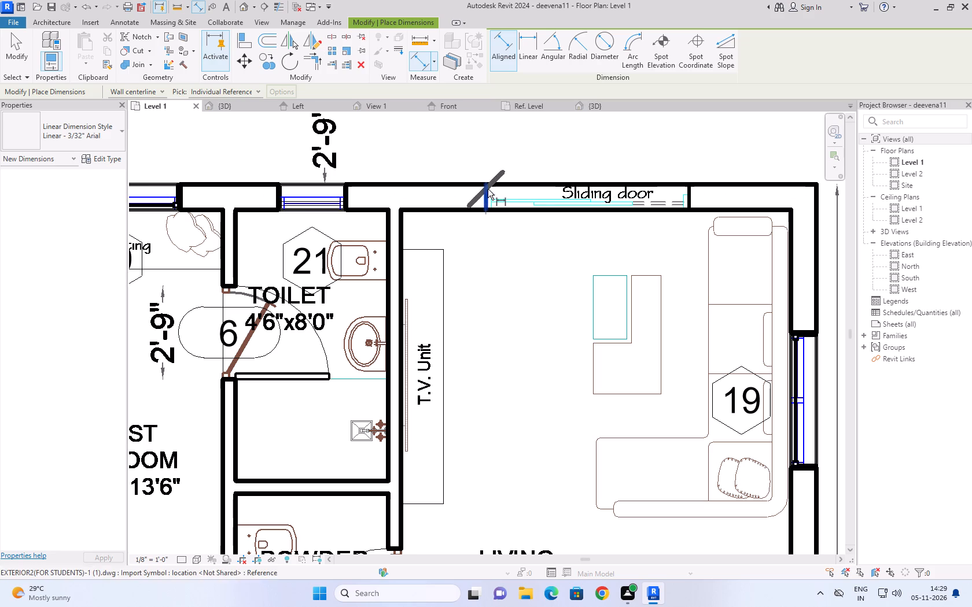
click(689, 194)
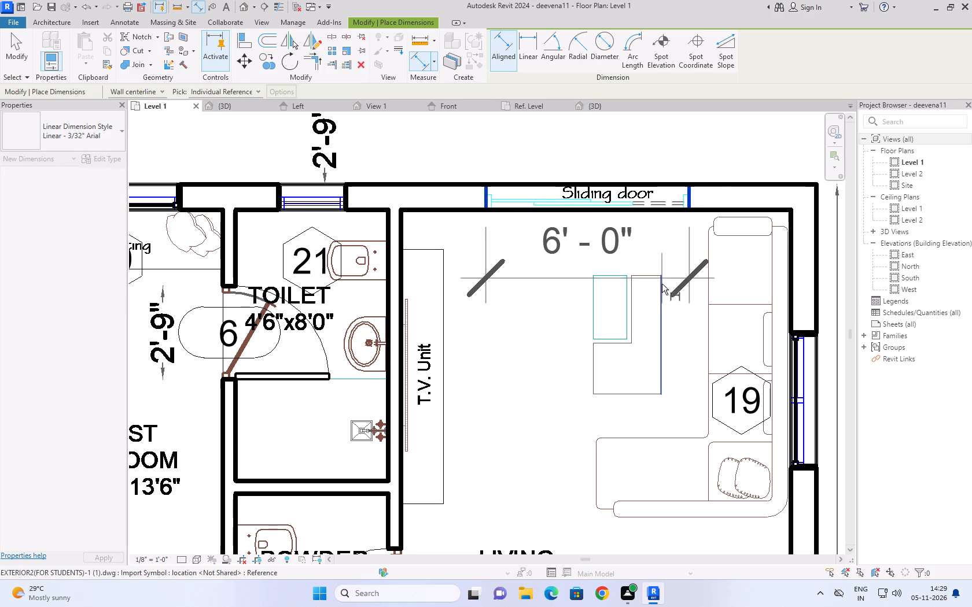
key(Escape)
key(Escape)
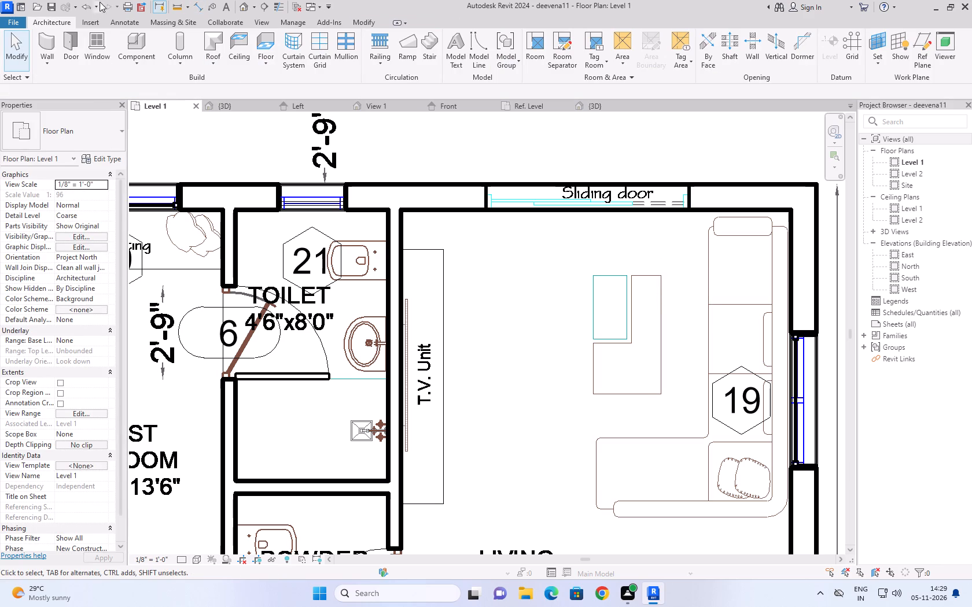
Place a tagged Single-Flush d4 door in the living room's exterior wall, within the imported plan's sliding door opening.
click(69, 50)
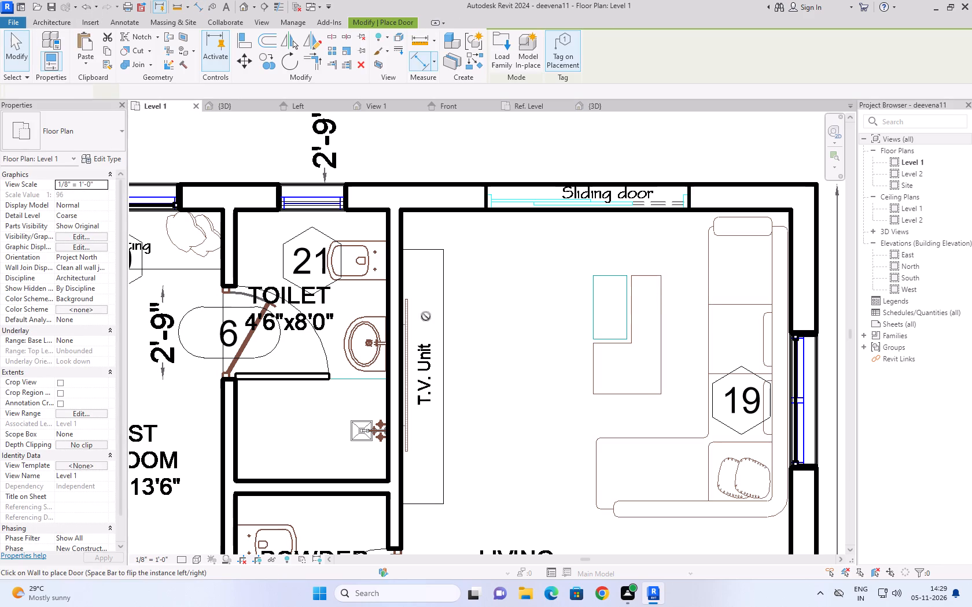
scroll(638, 172, up, 2)
scroll(601, 186, down, 1)
middle_drag(597, 187, 595, 187)
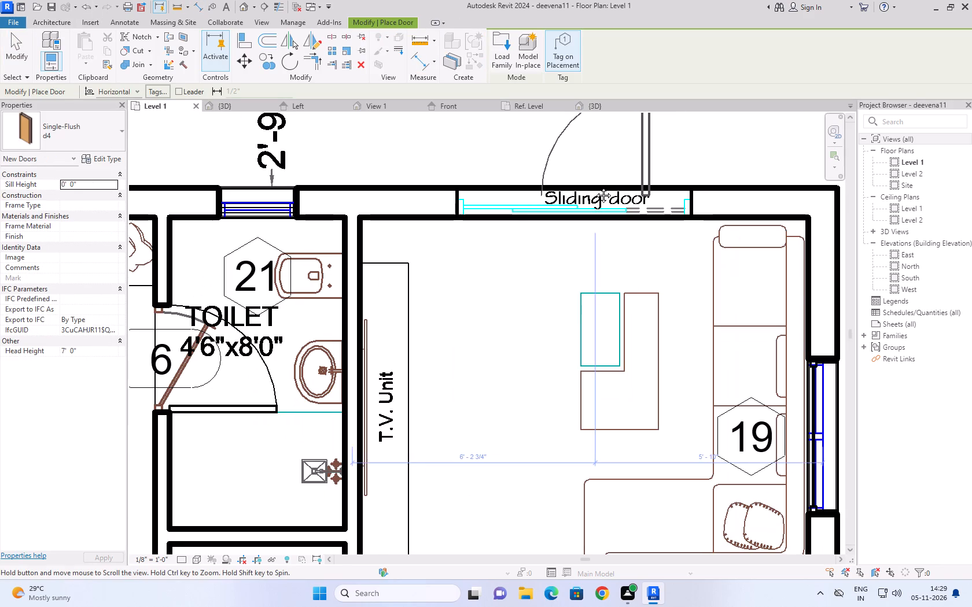
middle_drag(595, 187, 536, 298)
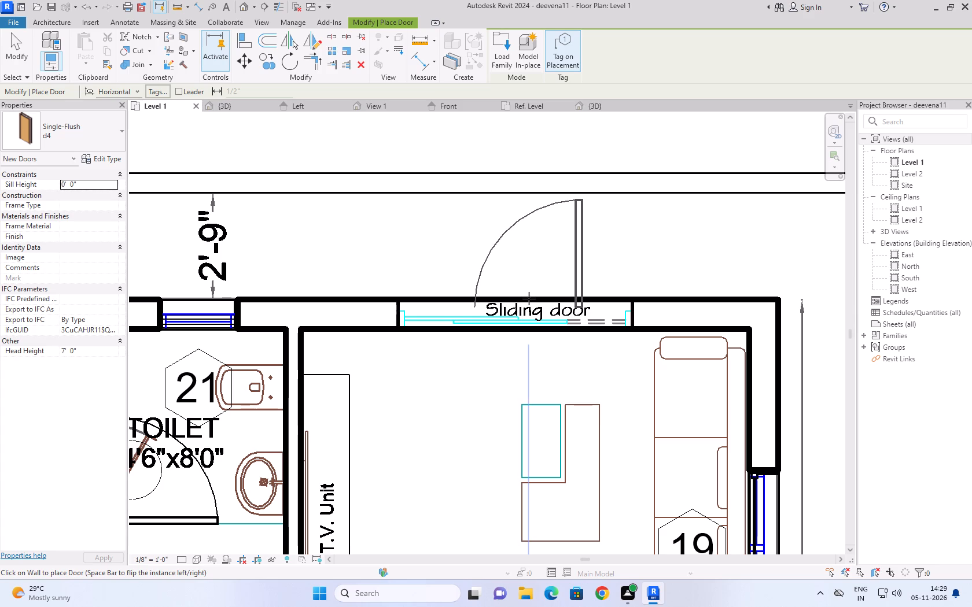
click(529, 298)
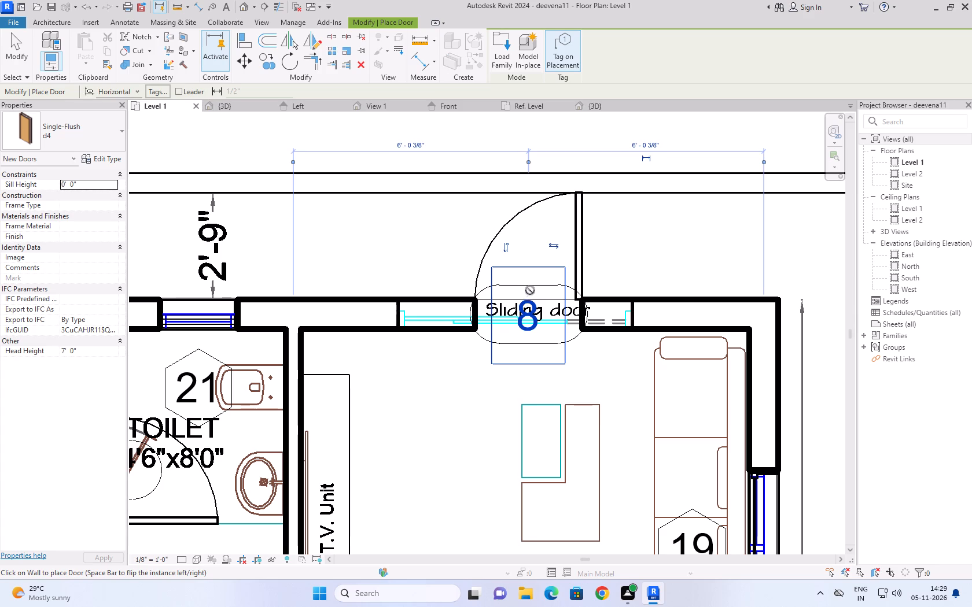
key(Escape)
key(Escape)
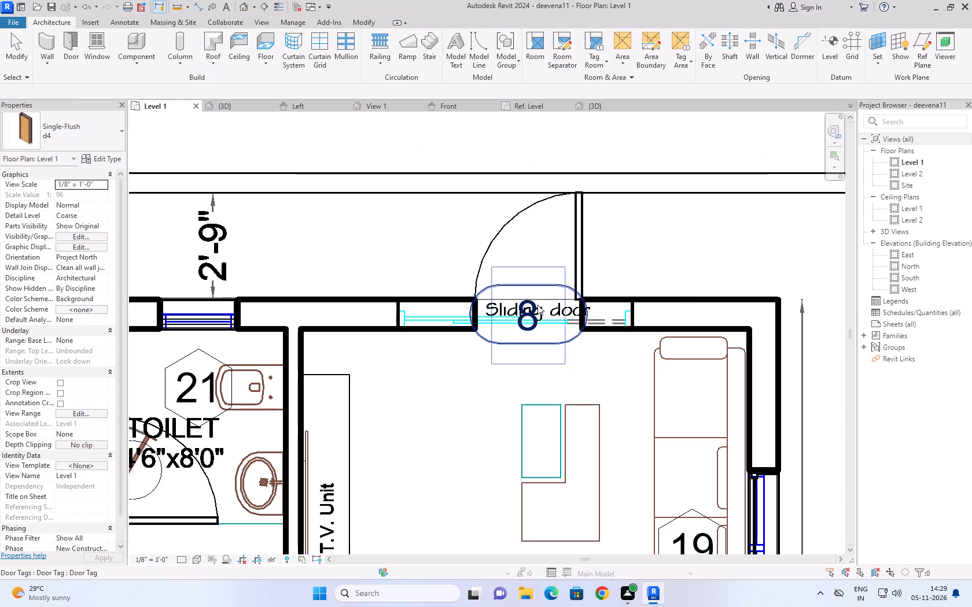
Open the type properties of the d4 door placed at the living room's sliding door opening.
click(581, 273)
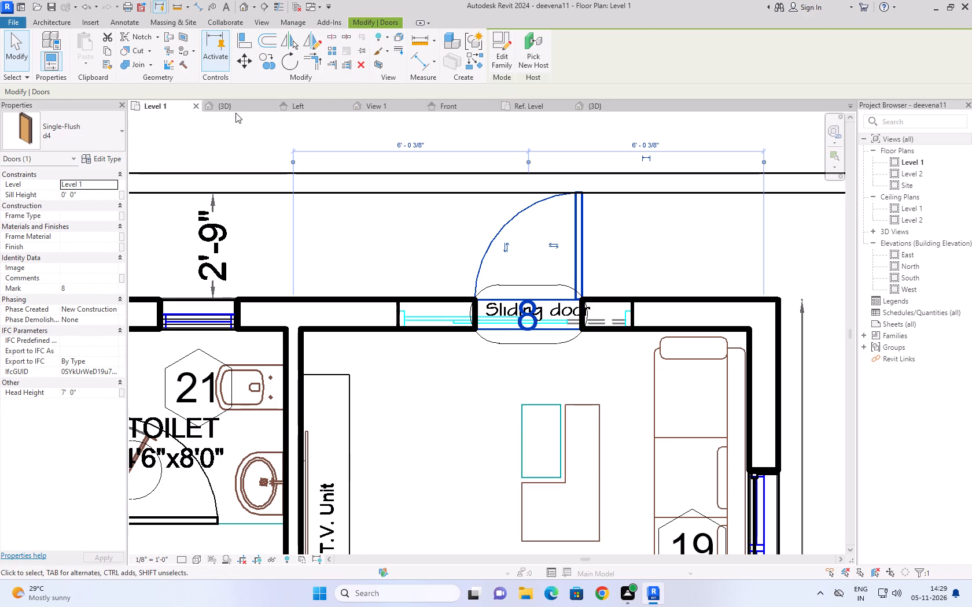
click(116, 163)
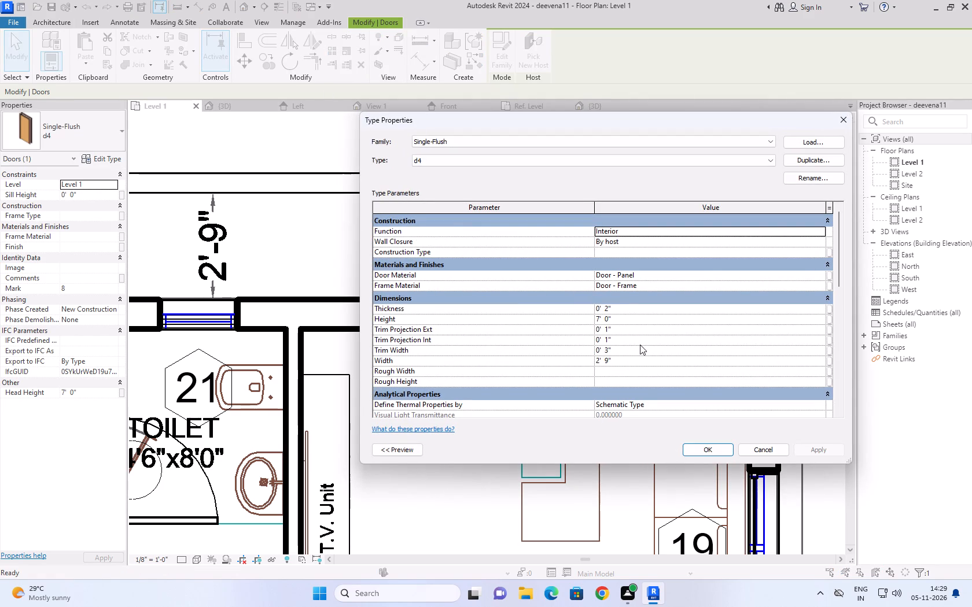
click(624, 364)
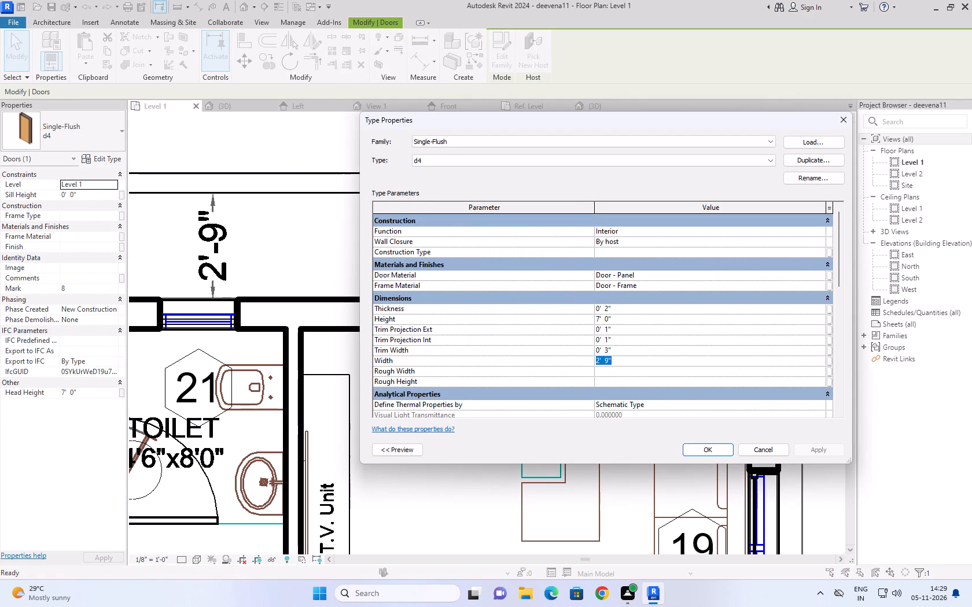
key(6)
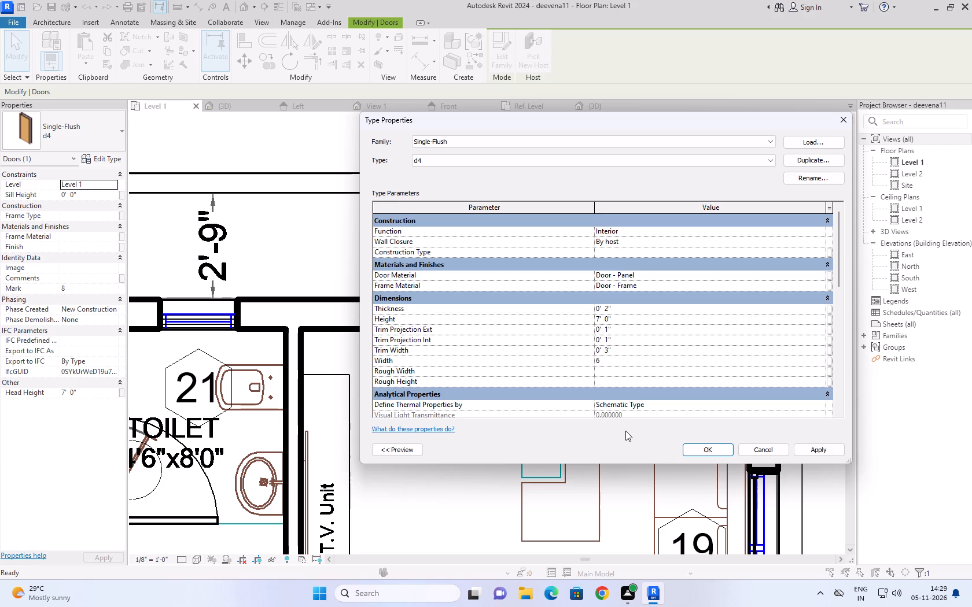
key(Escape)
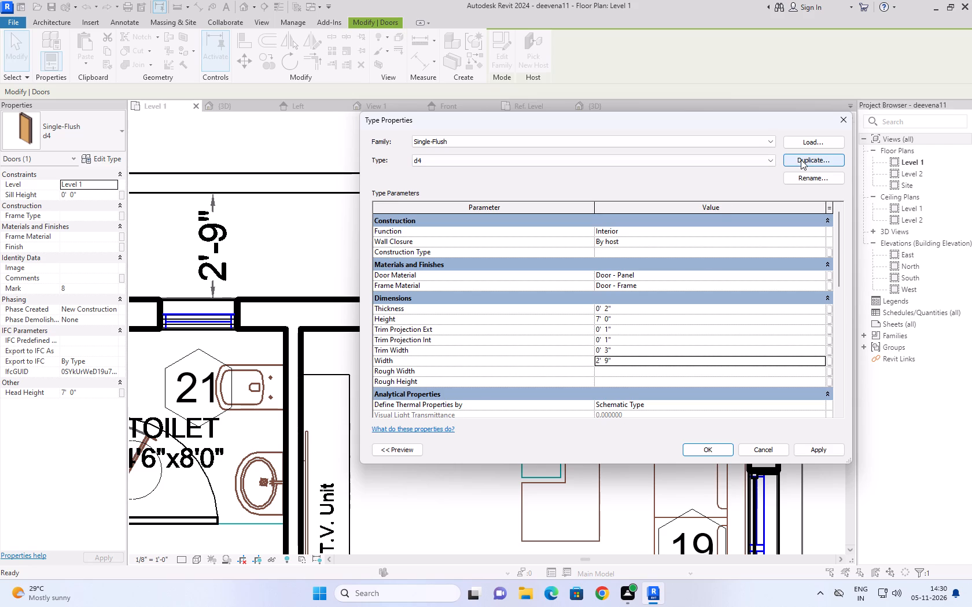
Duplicate the living room door's type as "6' d" and set the new type's width to 6' 0".
click(801, 160)
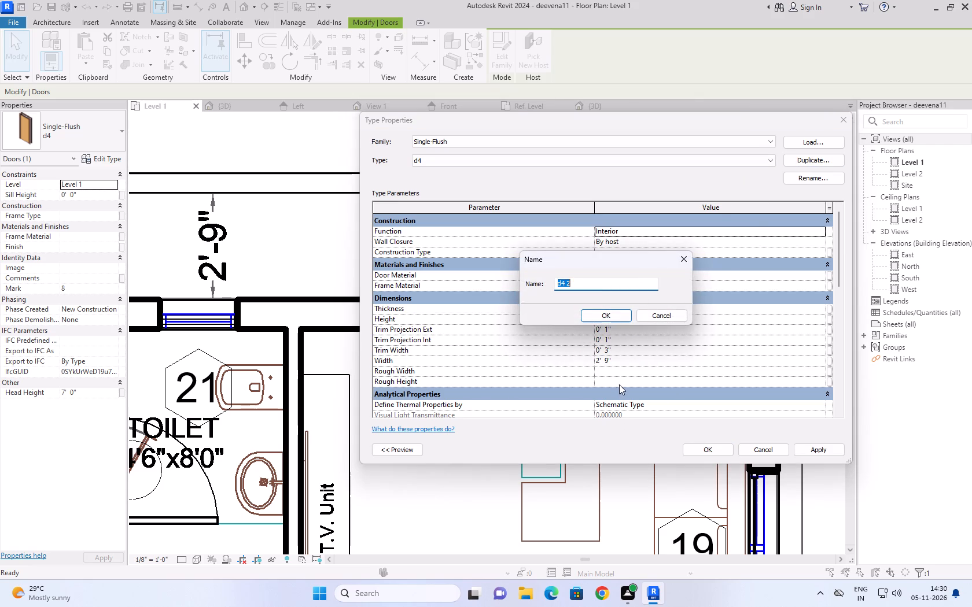
key(6)
key(apostrophe)
key(space)
text(d)
key(Return)
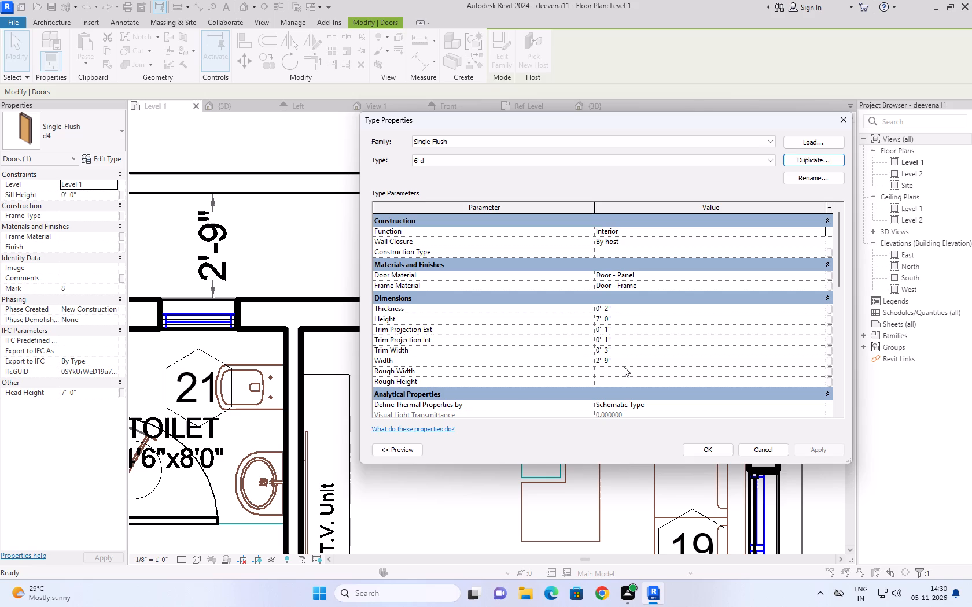
click(624, 367)
click(624, 367)
click(625, 362)
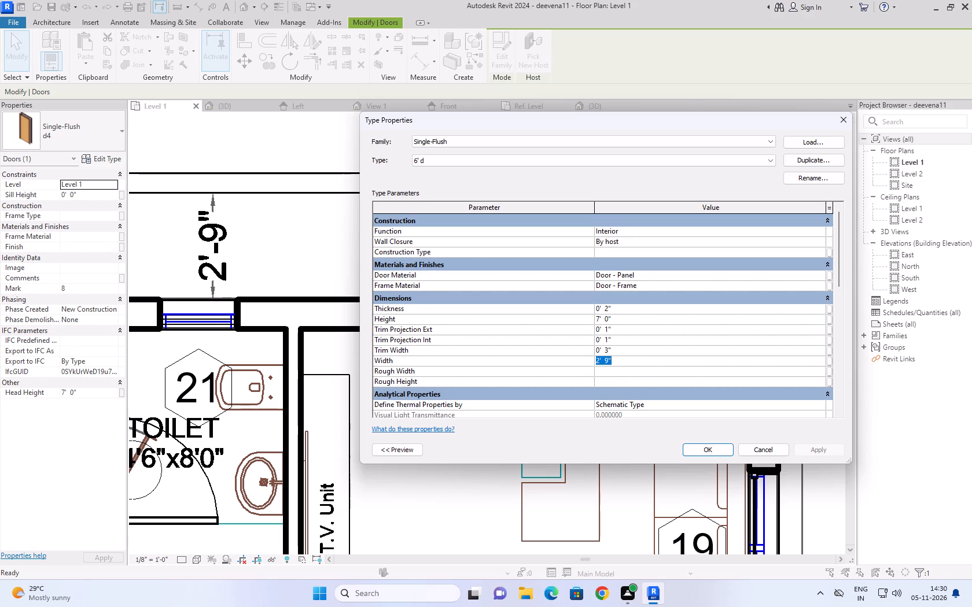
key(6)
key(apostrophe)
key(Return)
click(694, 448)
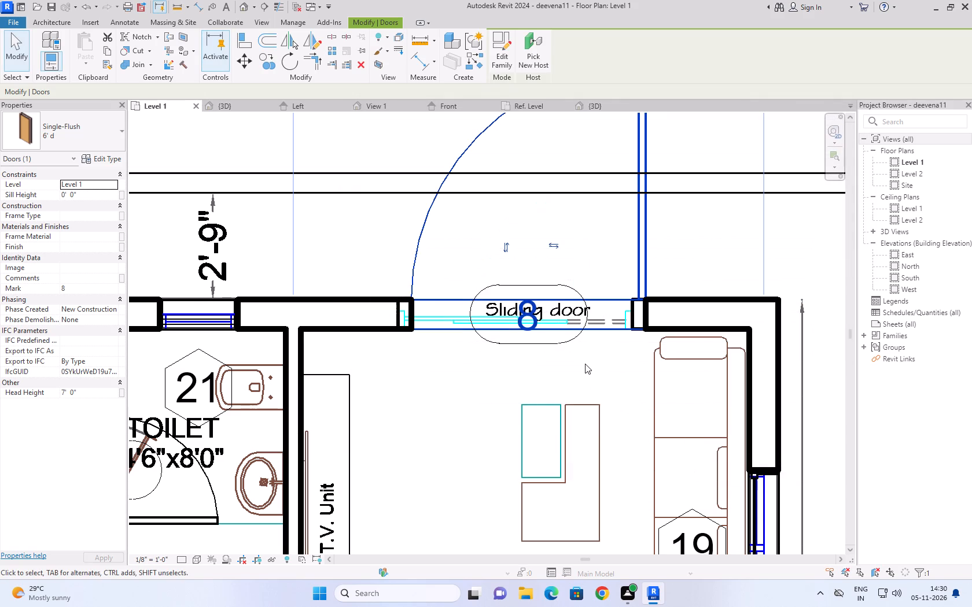
Align the 6' d door's toilet-side edge with the matching edge of the imported plan's sliding door opening, and finish aligning.
scroll(592, 349, down, 1)
scroll(367, 249, up, 1)
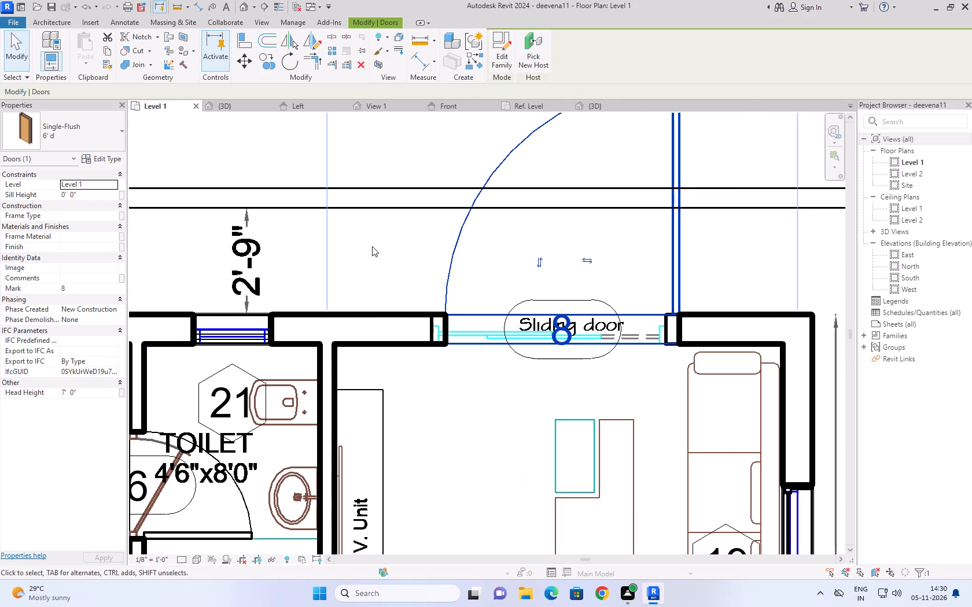
click(247, 41)
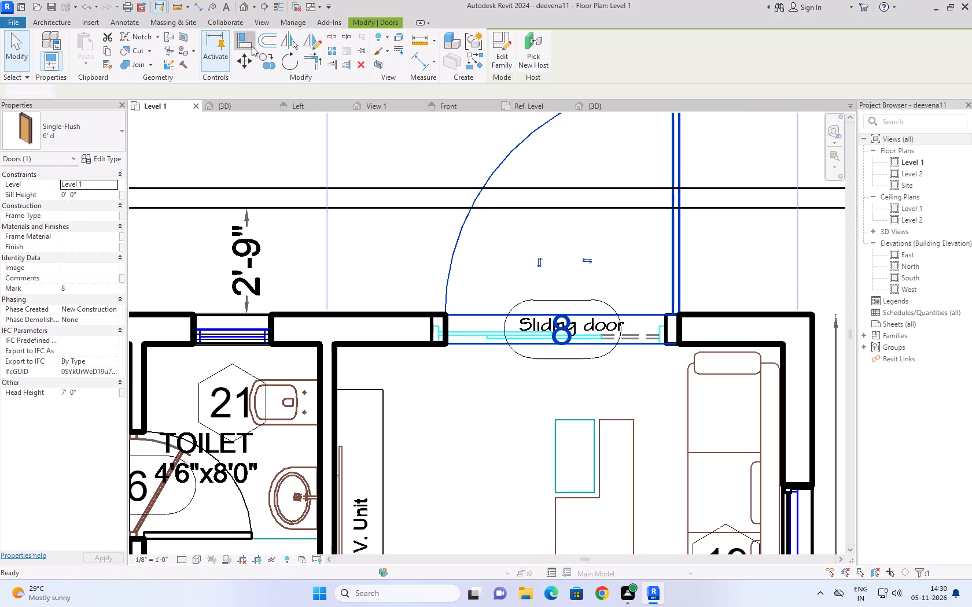
click(429, 322)
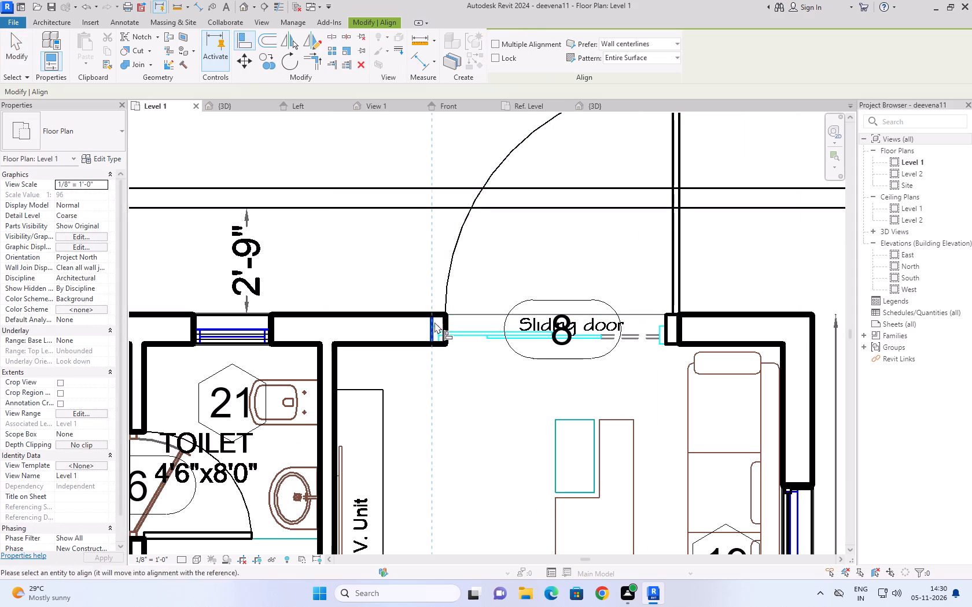
click(442, 319)
scroll(426, 403, down, 1)
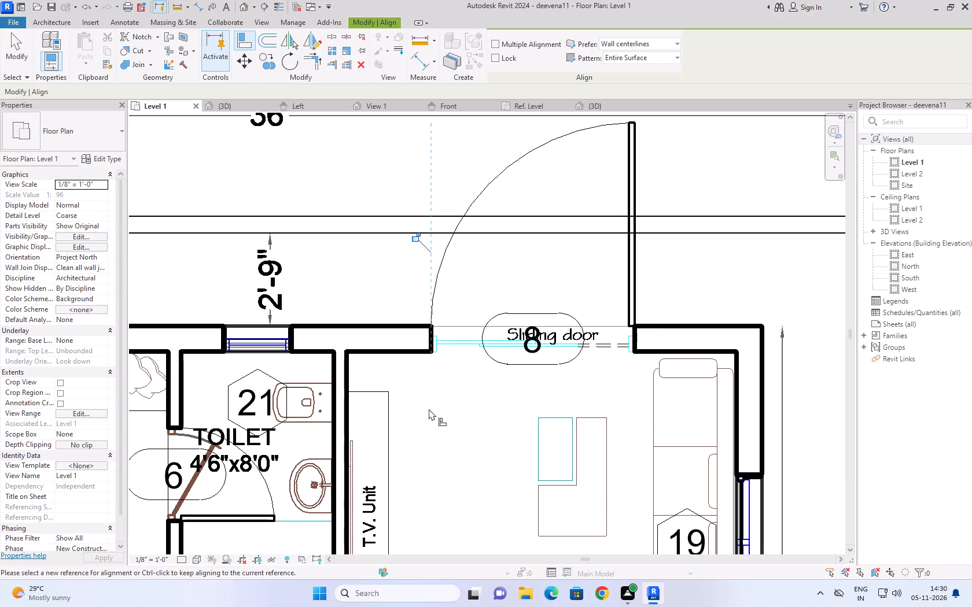
key(Escape)
key(Escape)
key(Escape)
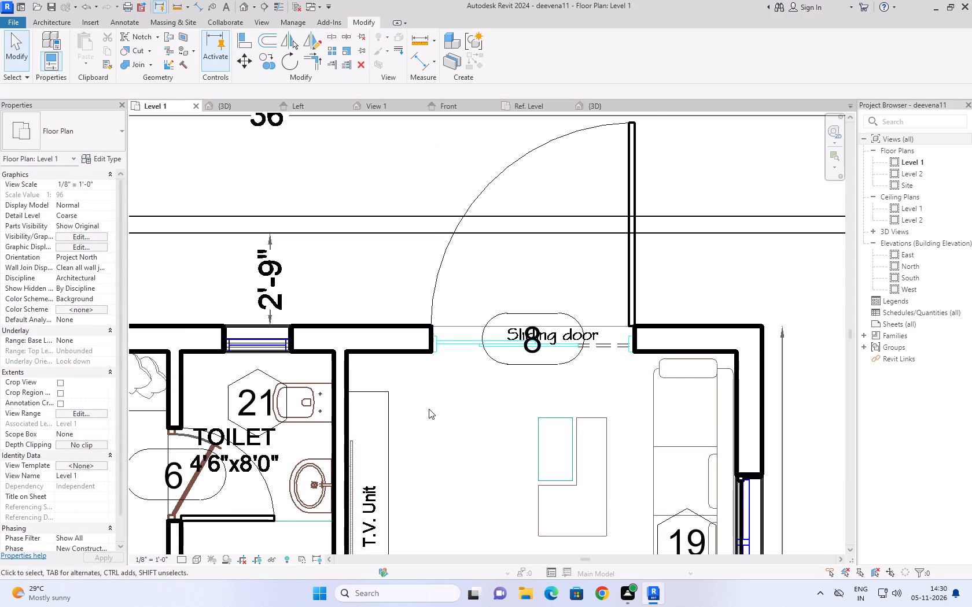
Switch to the {3D} view and examine the ground floor house with its doors and windows from the front and right.
scroll(429, 409, down, 2)
middle_drag(429, 409, 485, 212)
scroll(485, 212, down, 6)
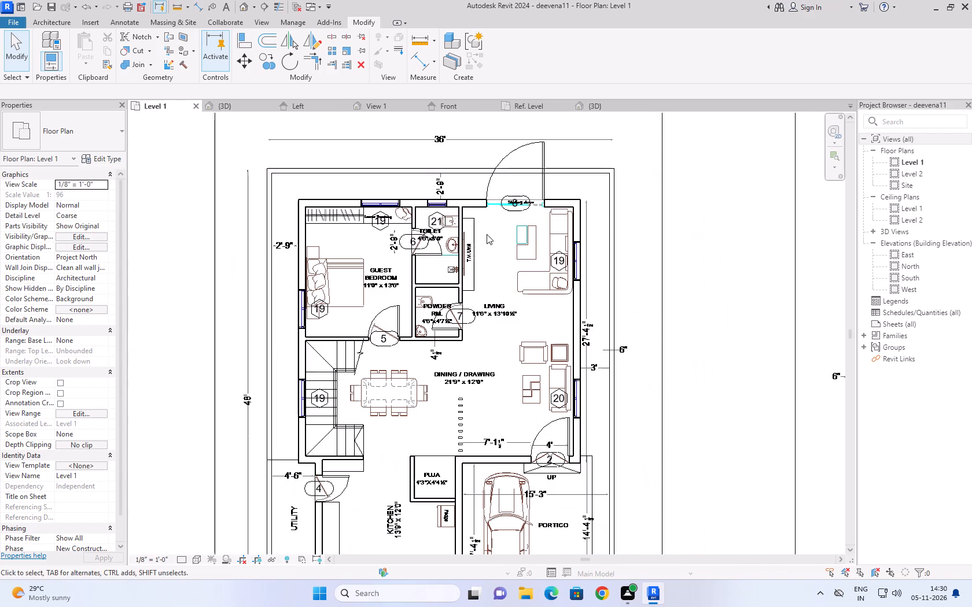
click(247, 108)
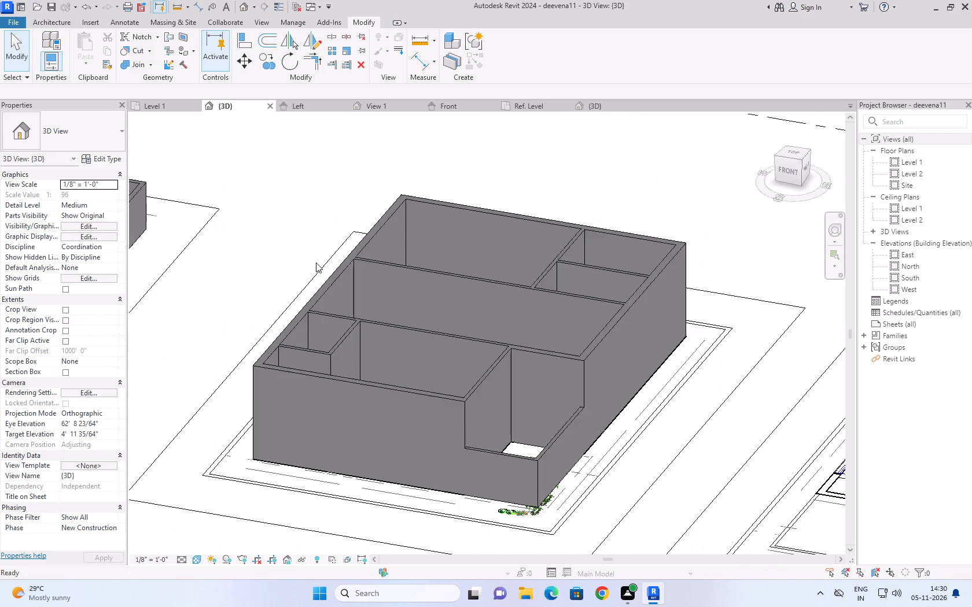
scroll(365, 287, down, 4)
scroll(618, 308, down, 3)
scroll(259, 399, up, 3)
scroll(354, 367, up, 1)
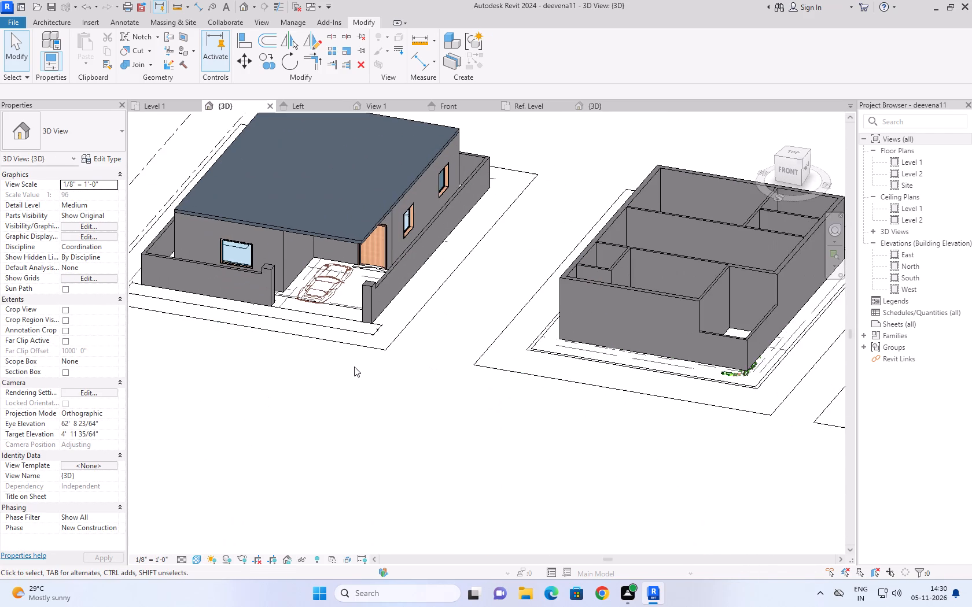
scroll(354, 367, up, 1)
shift+middle_drag(347, 367, 286, 304)
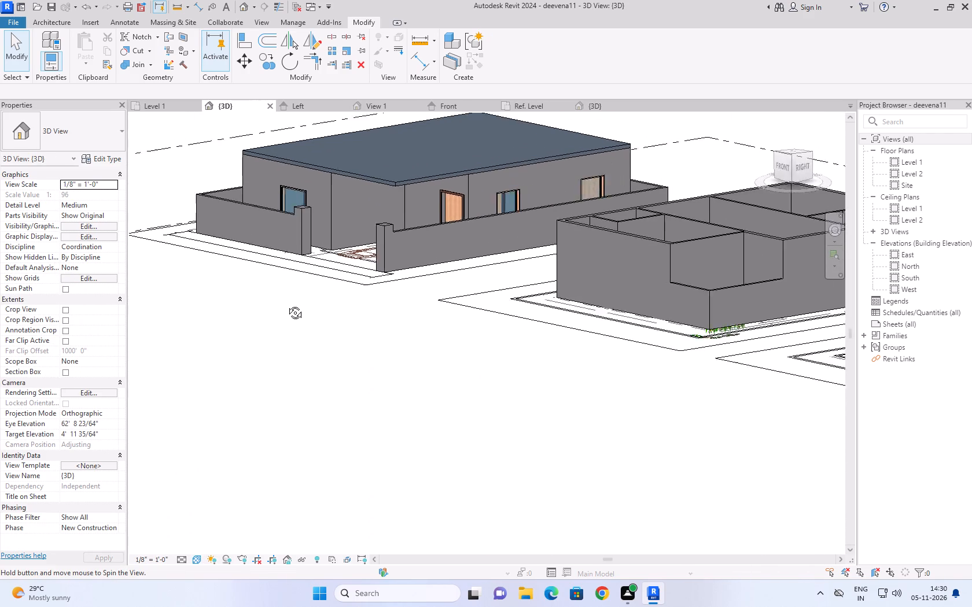
shift+middle_drag(286, 304, 323, 368)
scroll(323, 367, down, 1)
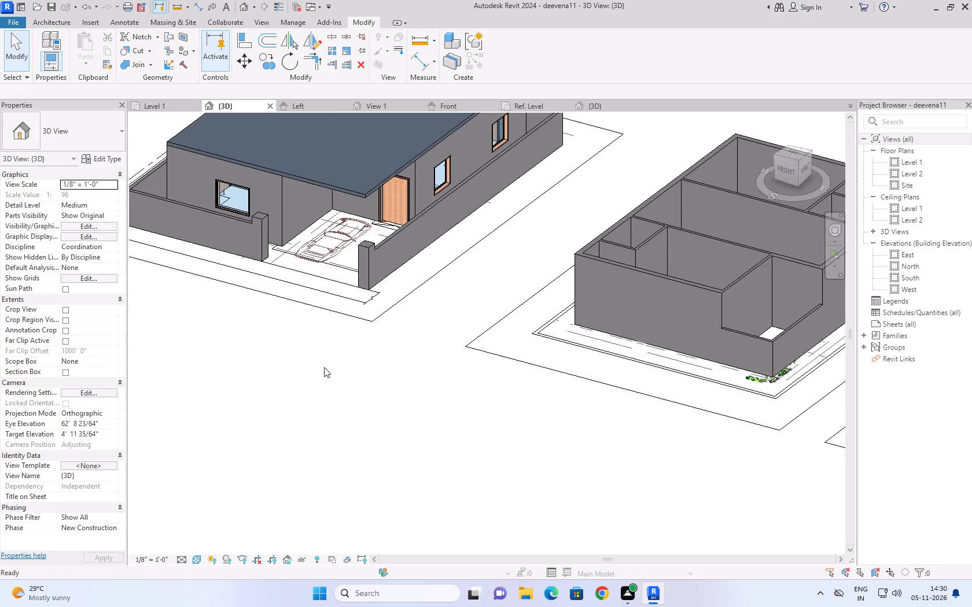
scroll(324, 367, down, 4)
Set the sill height of the toilet's 24" x 24" louvered window in the rear wall to 7', and deselect it.
shift+middle_drag(266, 350, 521, 345)
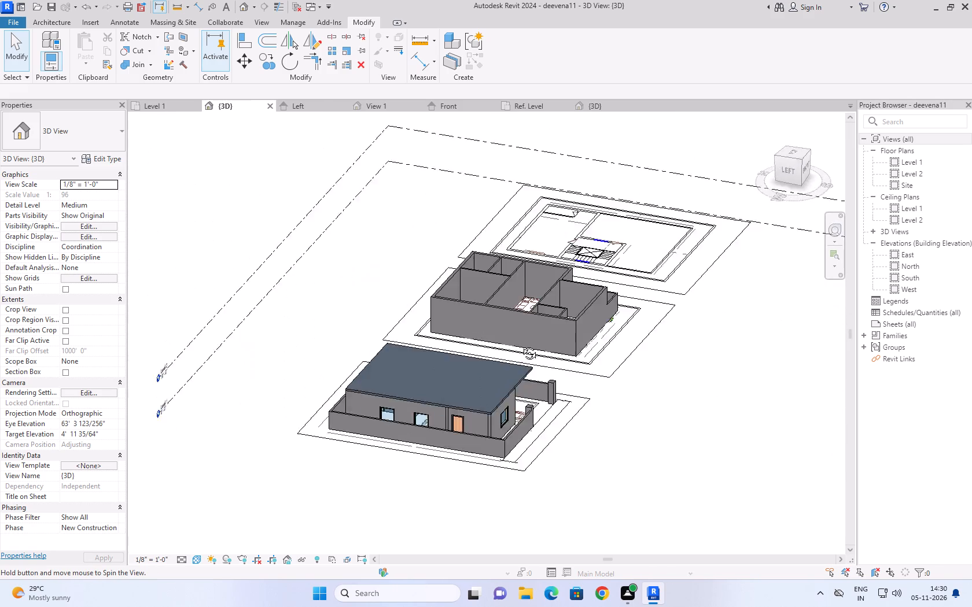
shift+middle_drag(521, 345, 674, 353)
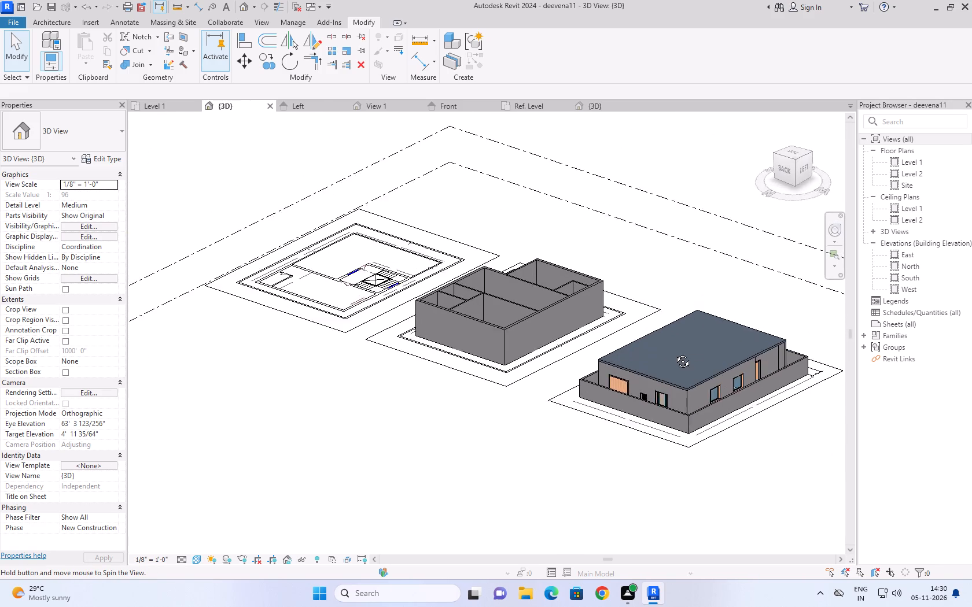
shift+middle_drag(674, 353, 663, 365)
scroll(662, 365, up, 4)
scroll(580, 472, up, 4)
scroll(612, 362, up, 3)
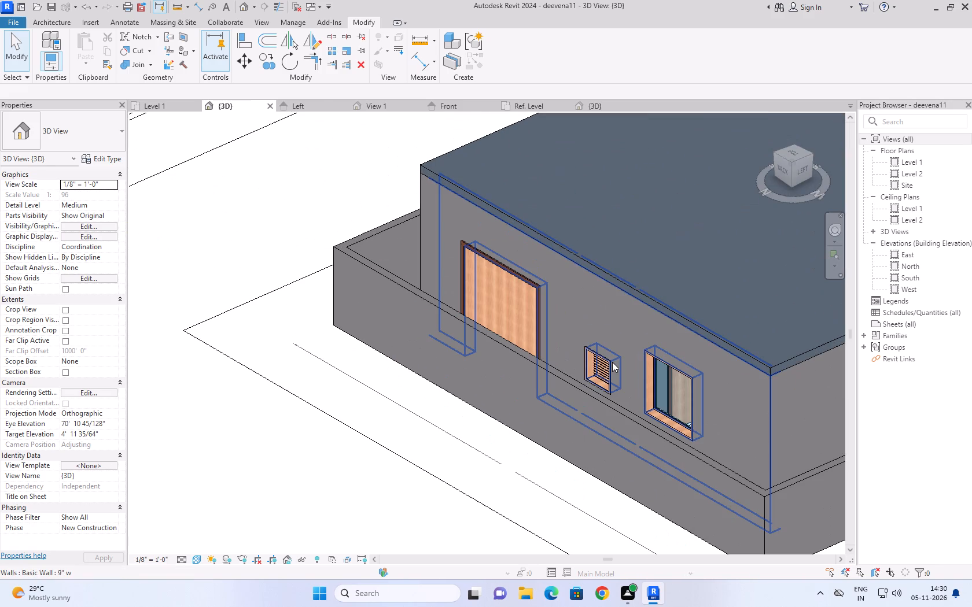
click(612, 362)
click(185, 382)
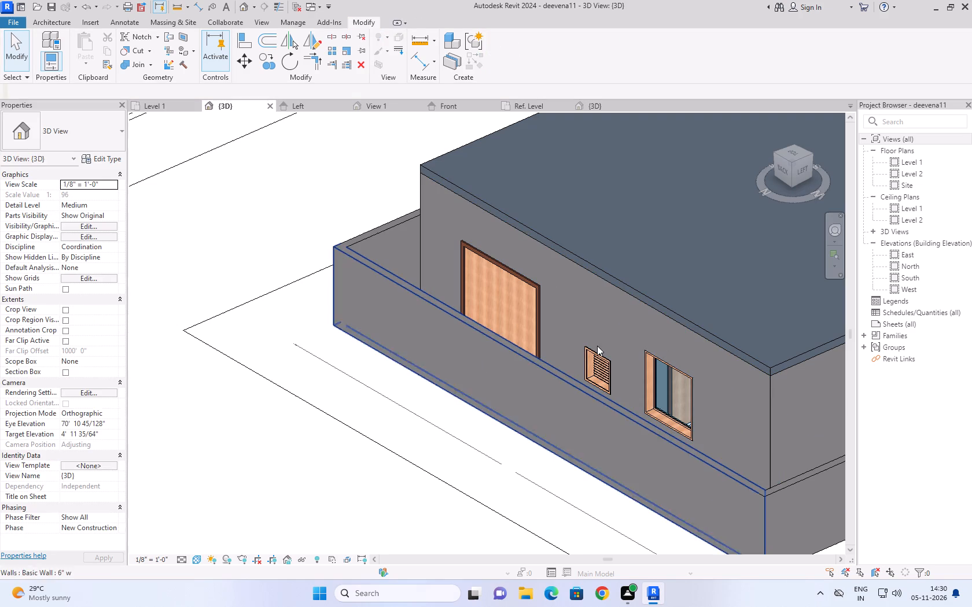
click(606, 362)
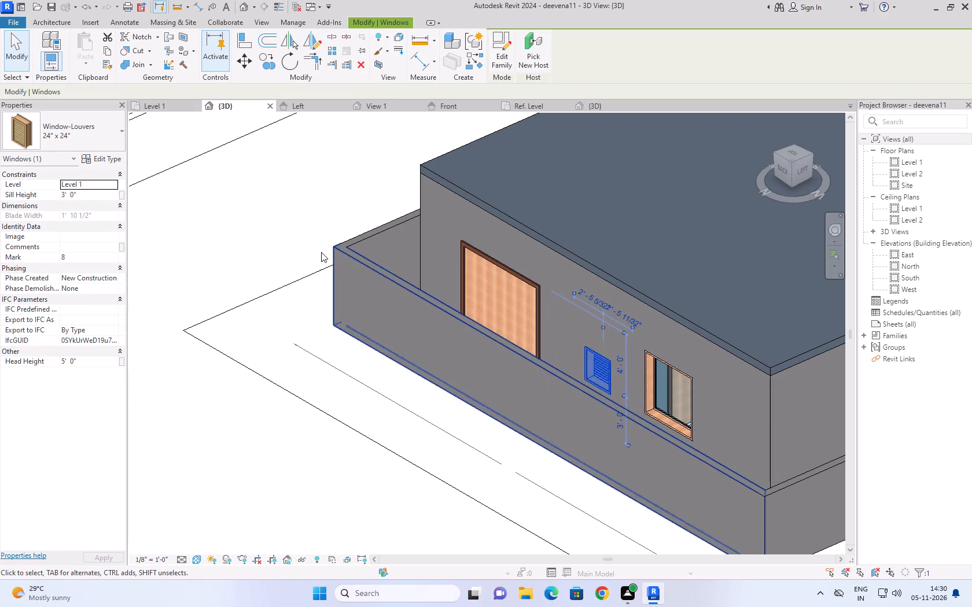
click(83, 197)
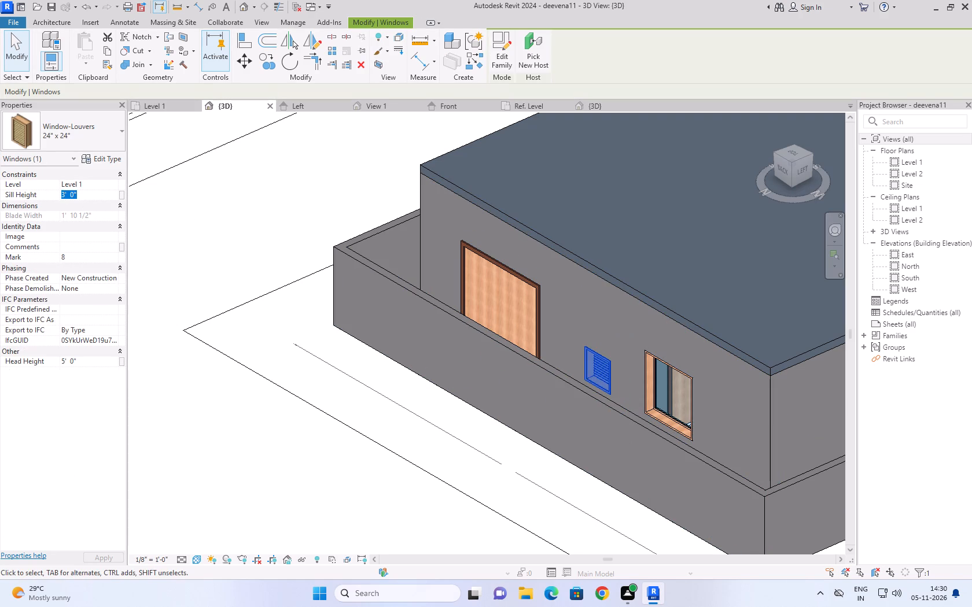
key(7)
key(apostrophe)
key(Return)
scroll(276, 395, down, 2)
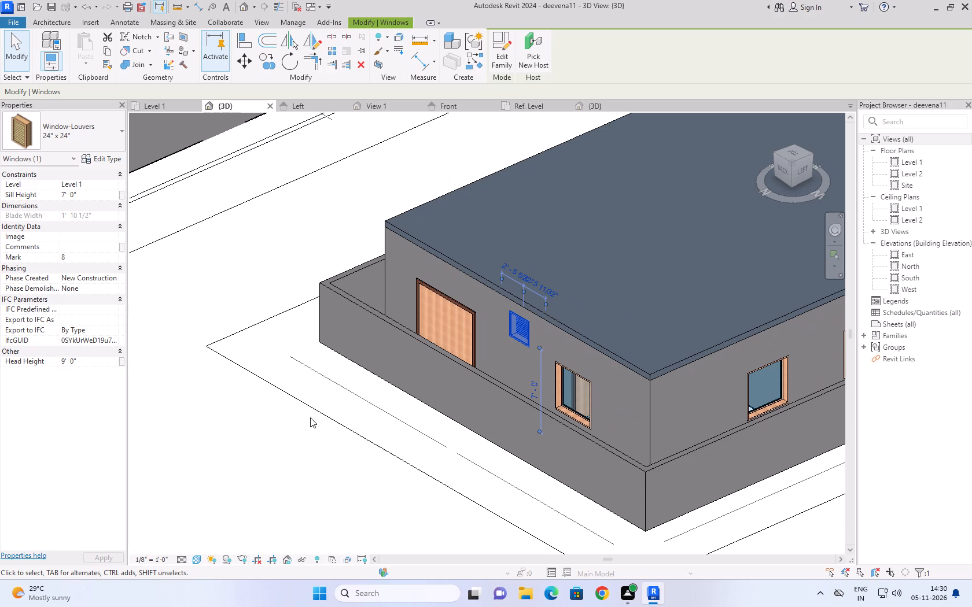
click(312, 449)
Examine the rear wall's fixed 4' window, and inspect the house and the neighbouring floor's walls from all around in 3D.
scroll(312, 449, down, 2)
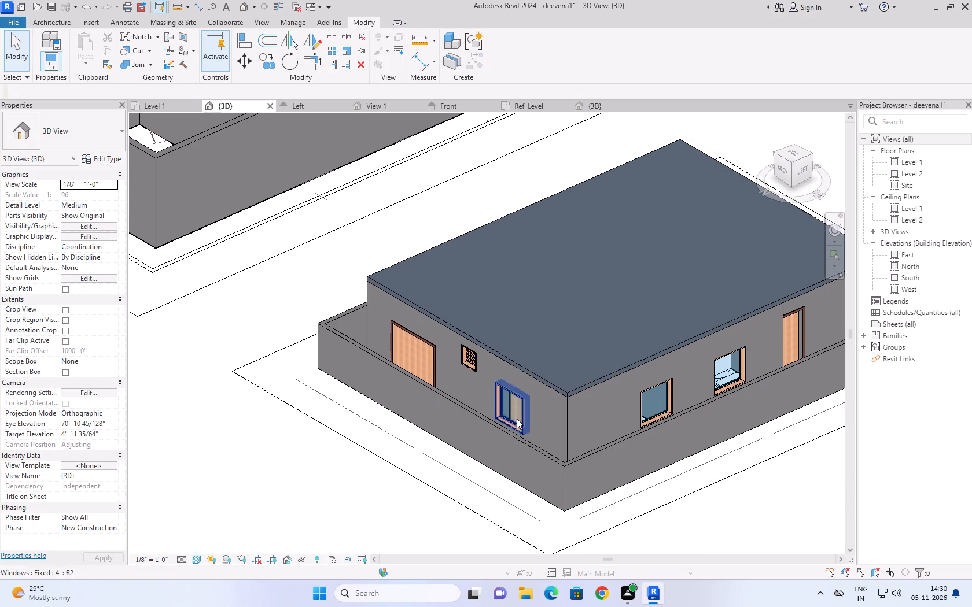
click(520, 412)
click(259, 484)
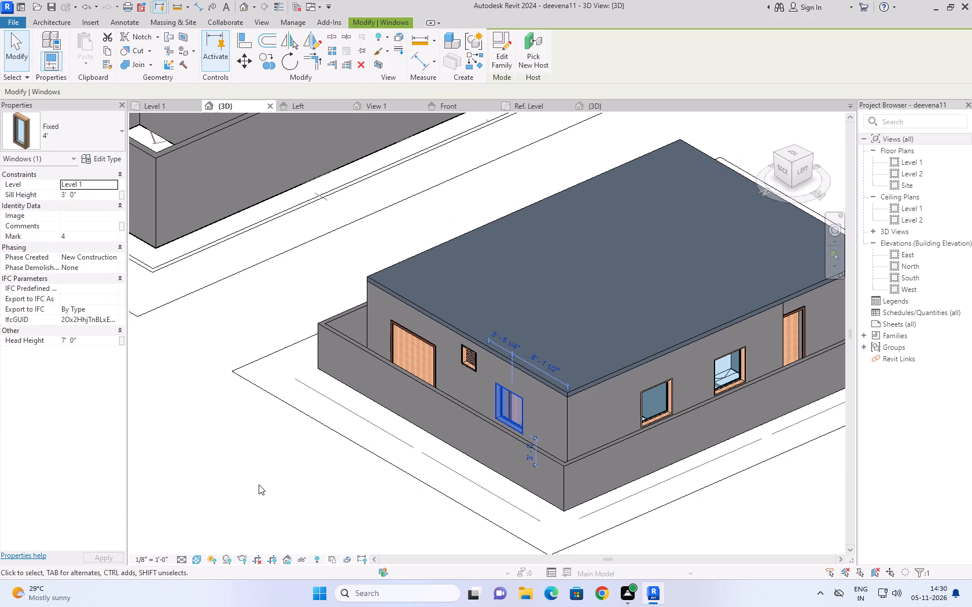
scroll(263, 484, down, 2)
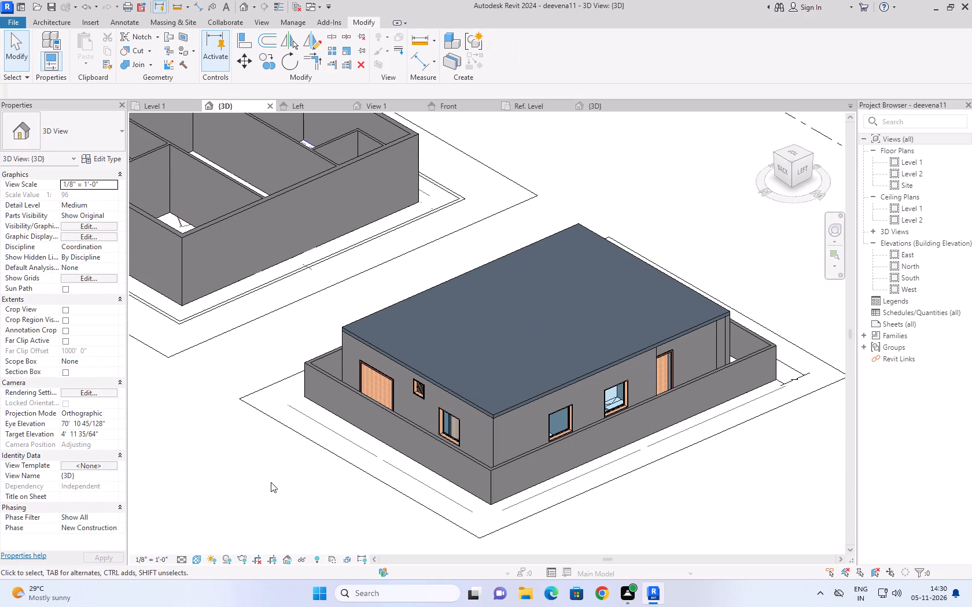
shift+middle_drag(271, 482, 519, 553)
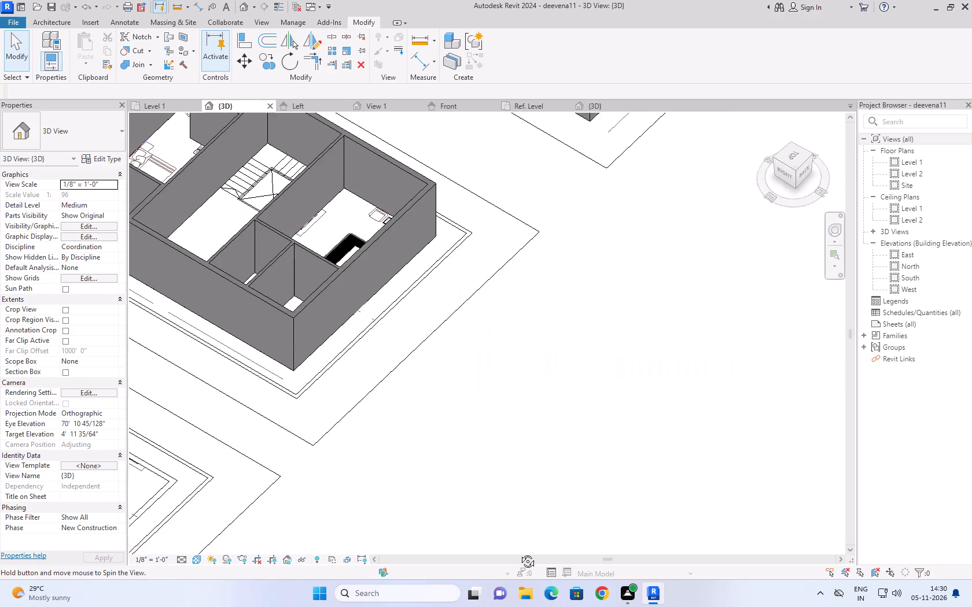
shift+middle_drag(519, 553, 521, 519)
scroll(511, 469, down, 5)
shift+middle_drag(528, 416, 667, 339)
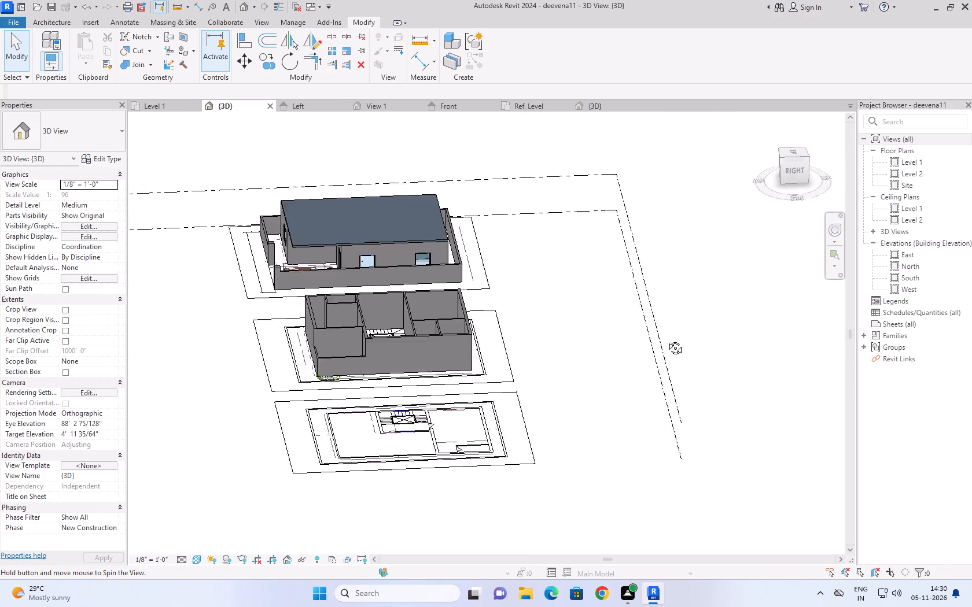
shift+middle_drag(667, 339, 761, 346)
scroll(763, 352, down, 2)
scroll(164, 203, up, 2)
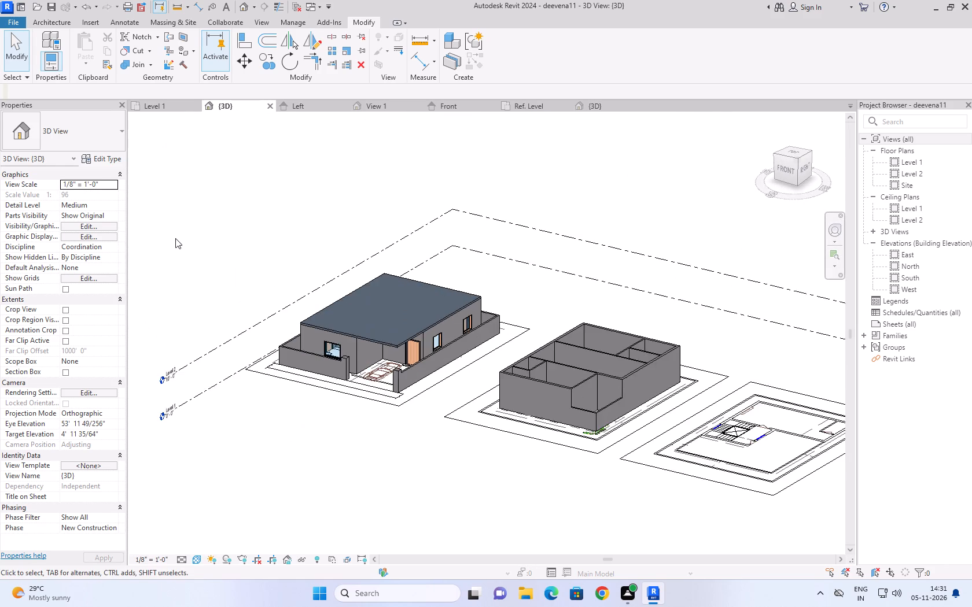
scroll(175, 238, up, 3)
shift+middle_drag(478, 515, 468, 491)
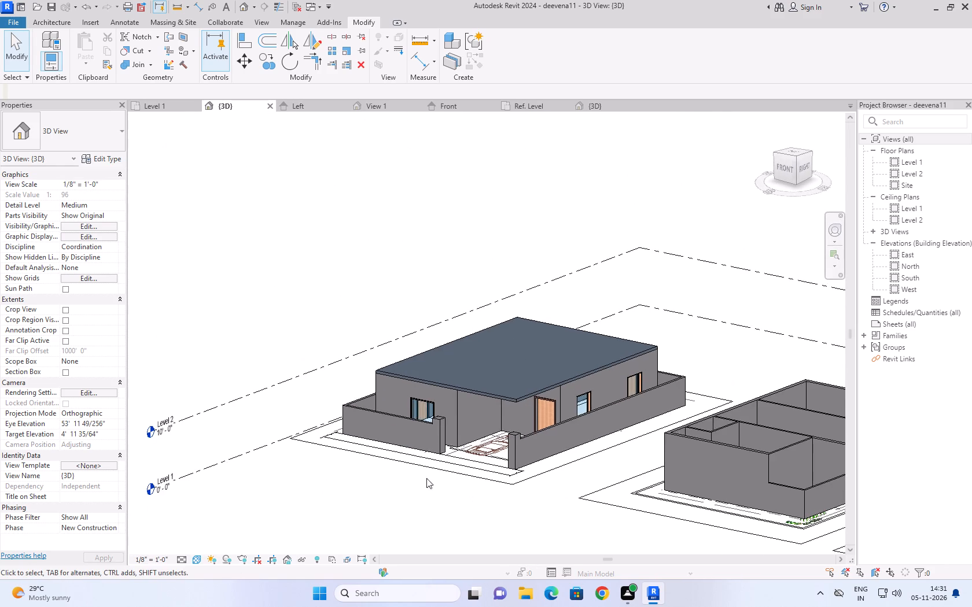
scroll(375, 467, down, 4)
middle_drag(369, 476, 275, 363)
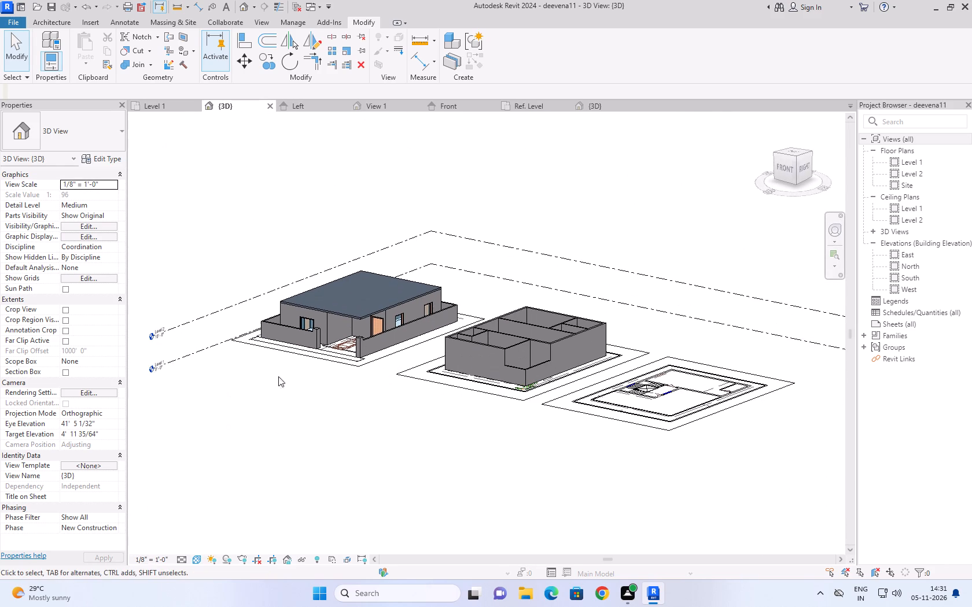
scroll(528, 582, up, 1)
scroll(465, 480, up, 2)
shift+middle_drag(489, 430, 497, 486)
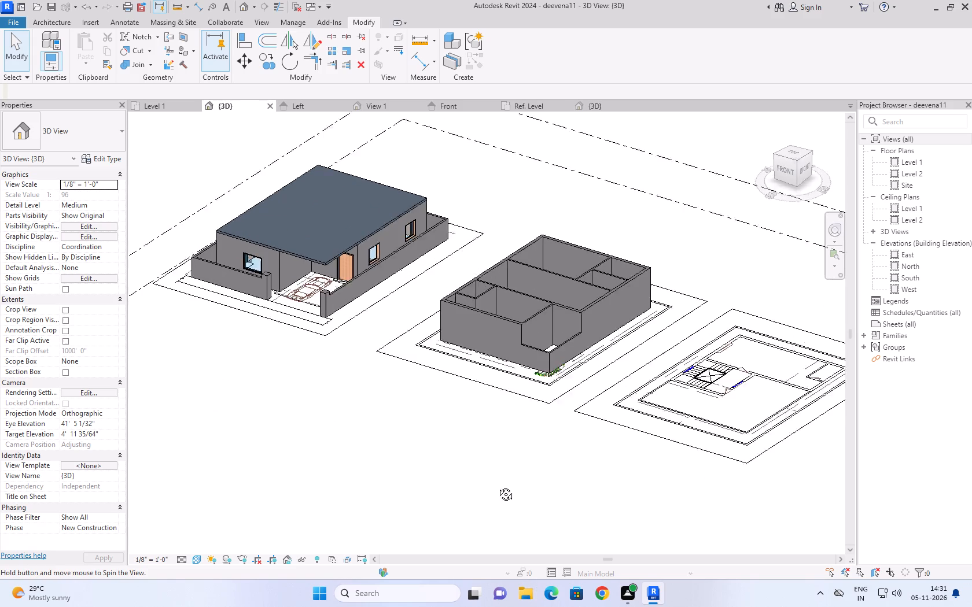
shift+middle_drag(497, 486, 499, 498)
scroll(503, 428, up, 2)
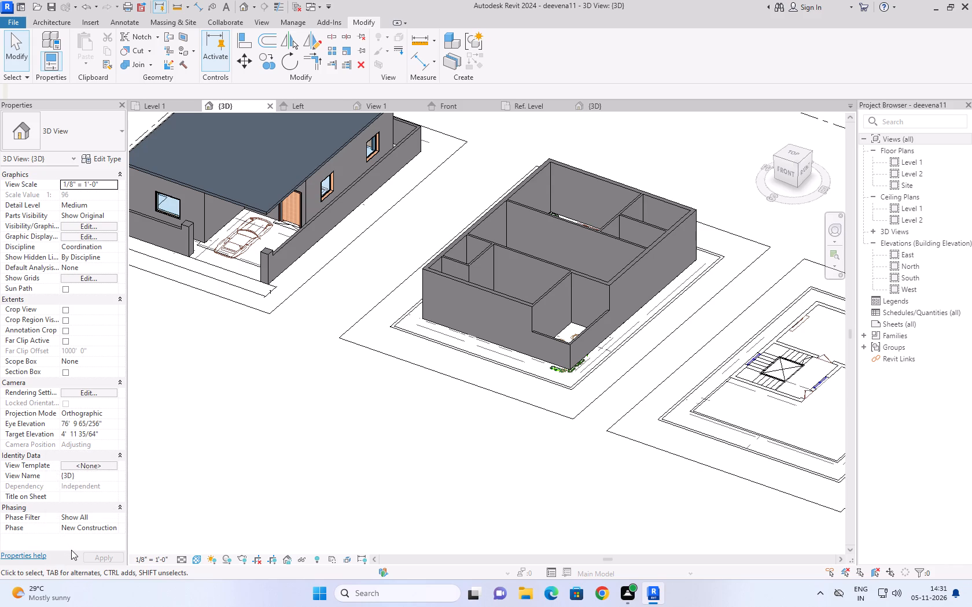
scroll(84, 365, down, 3)
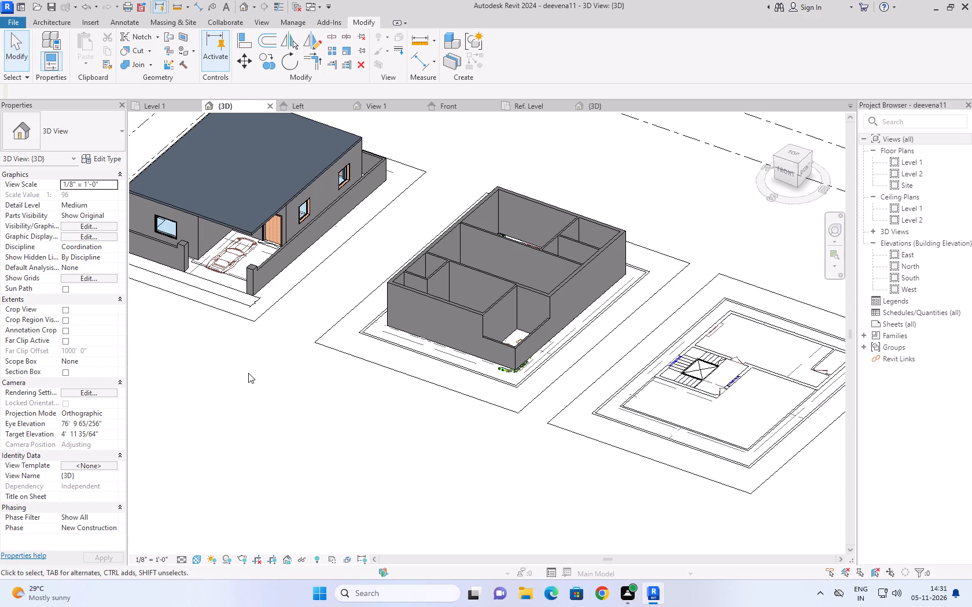
Examine the first floor's walls and planned openings, comparing the Level 1 floor plan with the {3D} view.
middle_drag(267, 384, 351, 434)
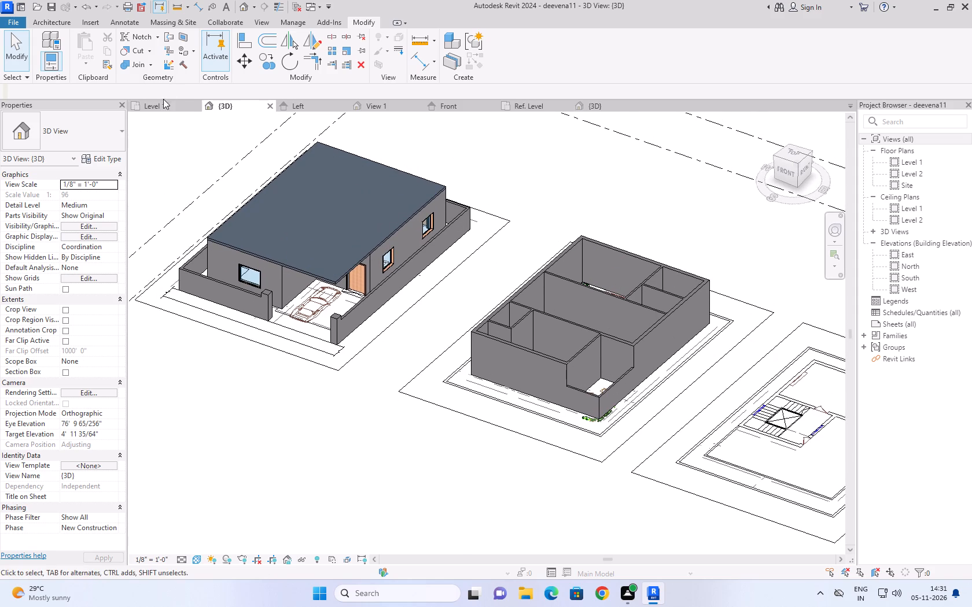
click(161, 109)
scroll(219, 276, down, 8)
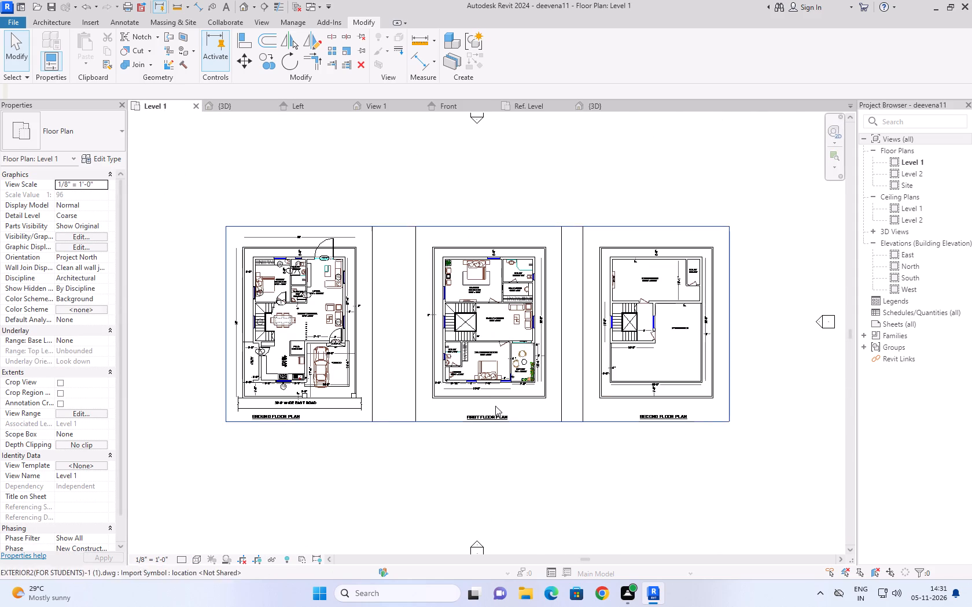
scroll(463, 369, up, 3)
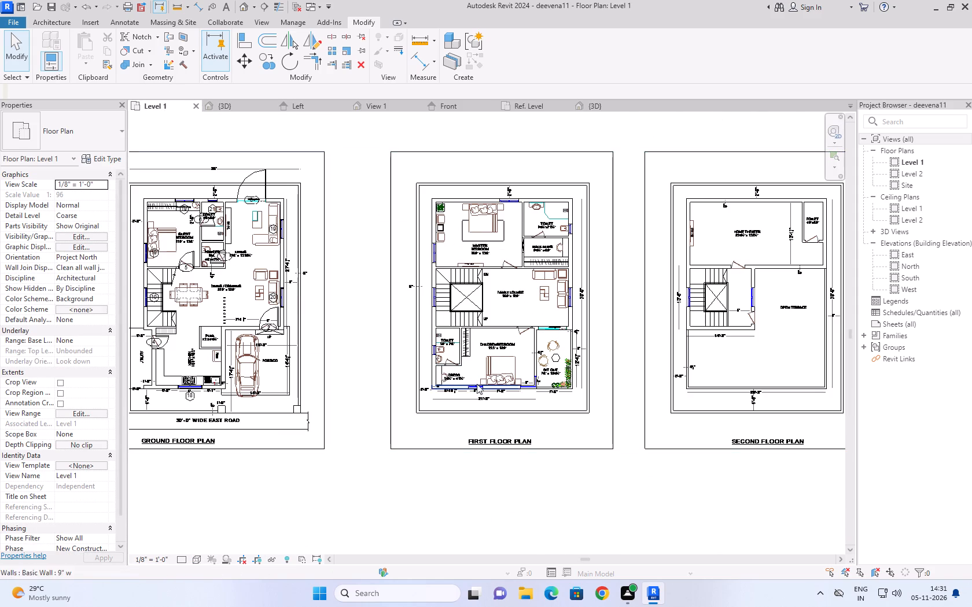
scroll(441, 341, up, 2)
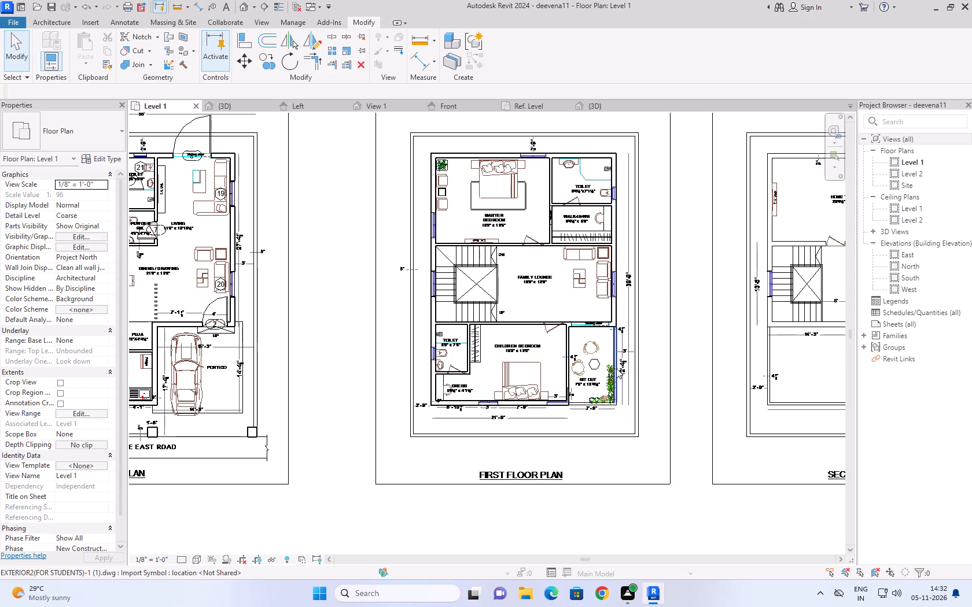
click(237, 105)
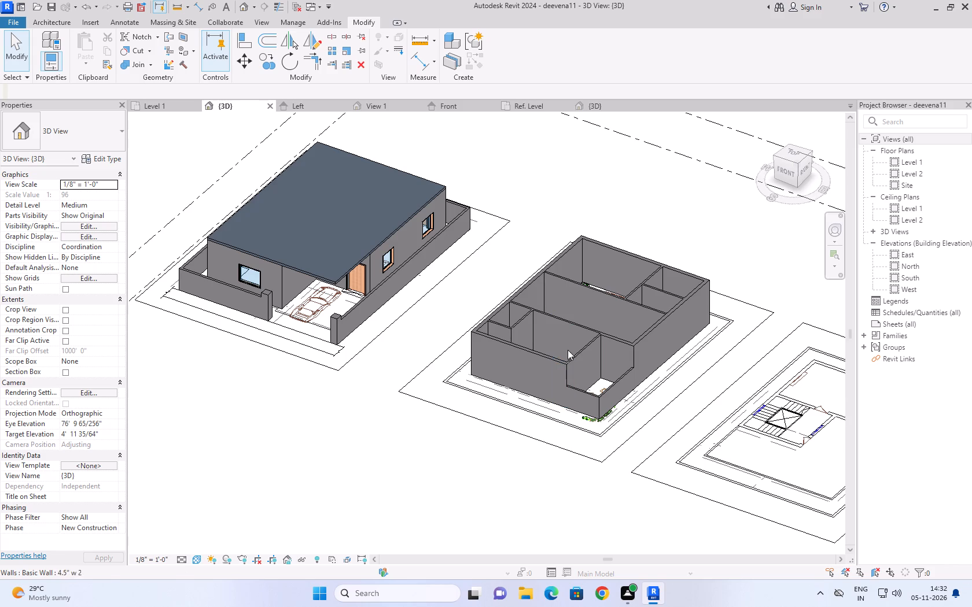
click(154, 108)
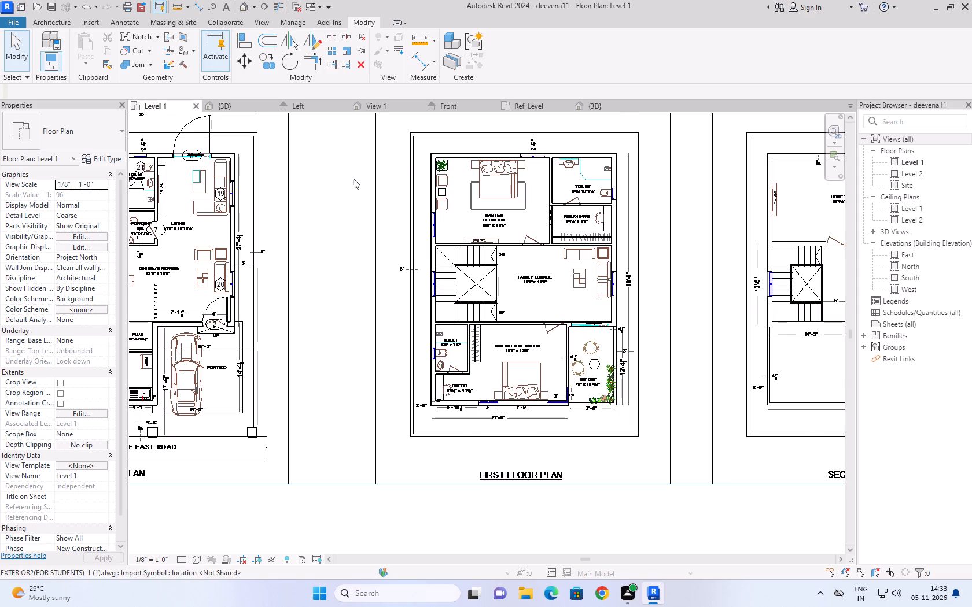
scroll(354, 179, down, 1)
middle_drag(354, 179, 328, 198)
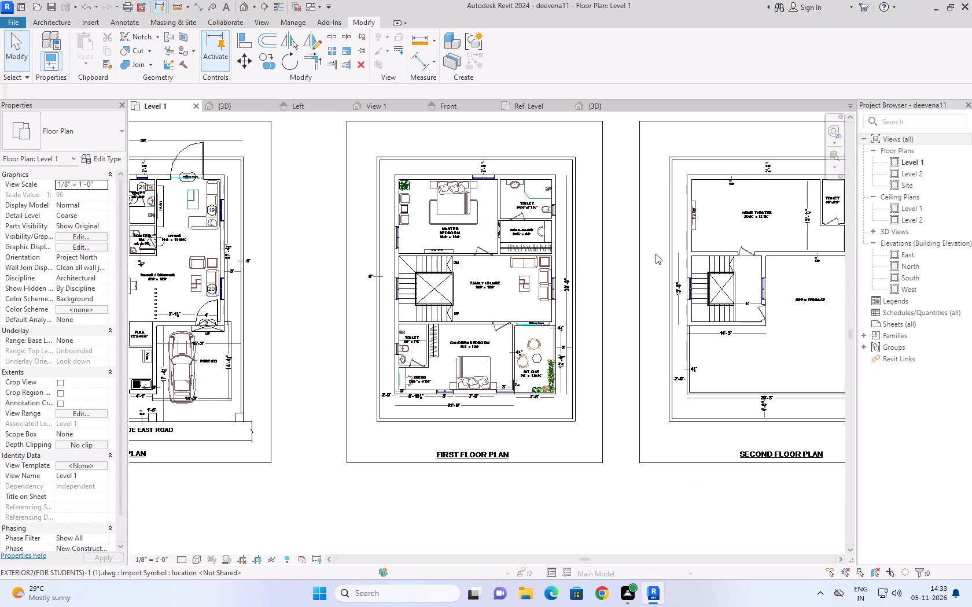
Start placing a window at the 3' opening in the first floor plan's outer wall near the dress area, saving the project on the way.
click(41, 23)
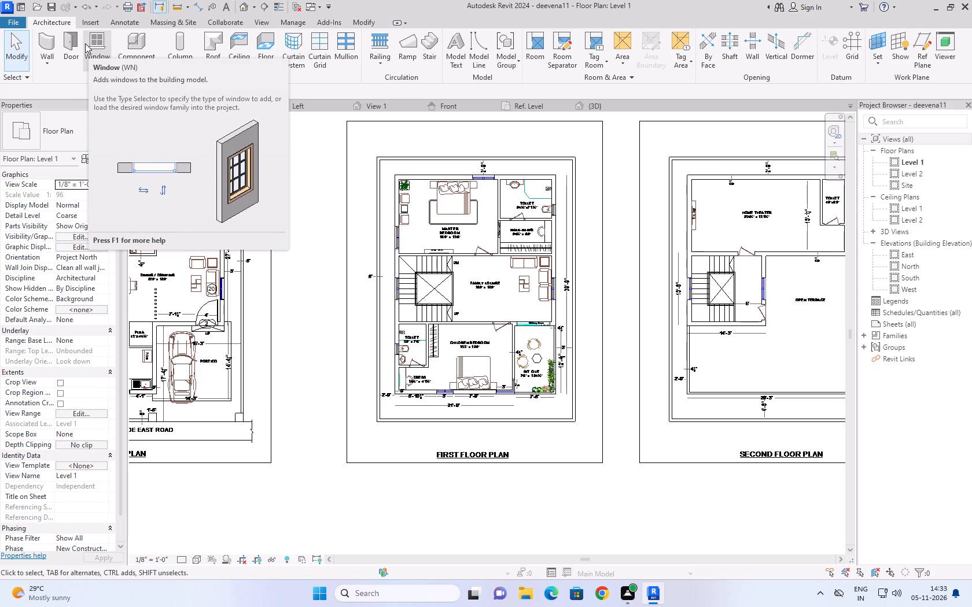
click(93, 42)
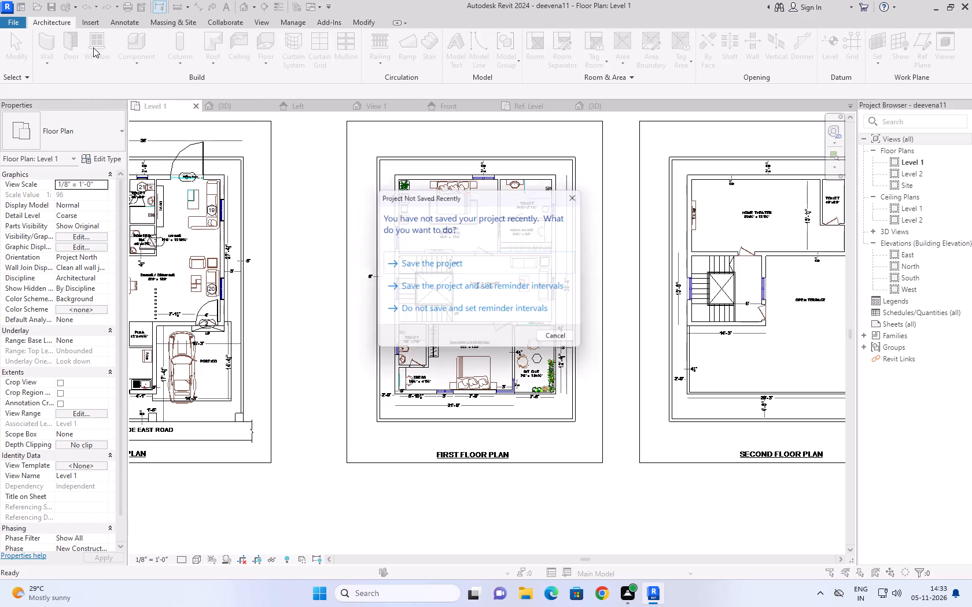
click(448, 266)
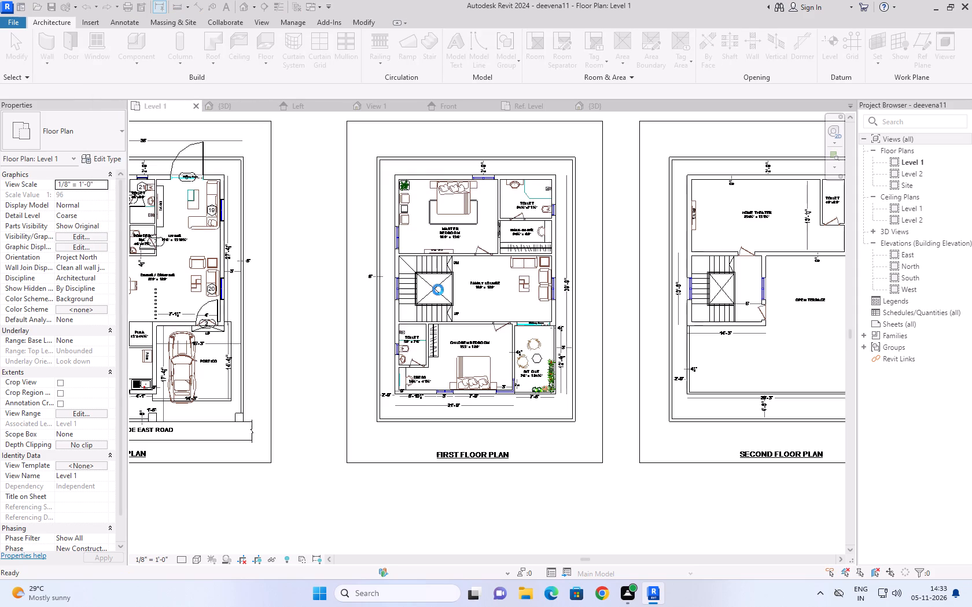
scroll(446, 394, up, 5)
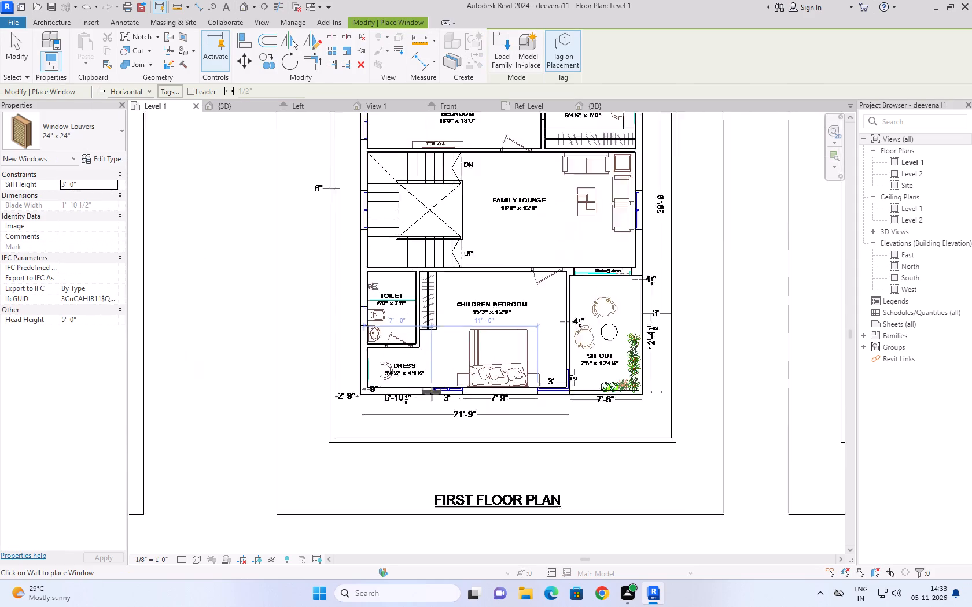
scroll(432, 394, up, 7)
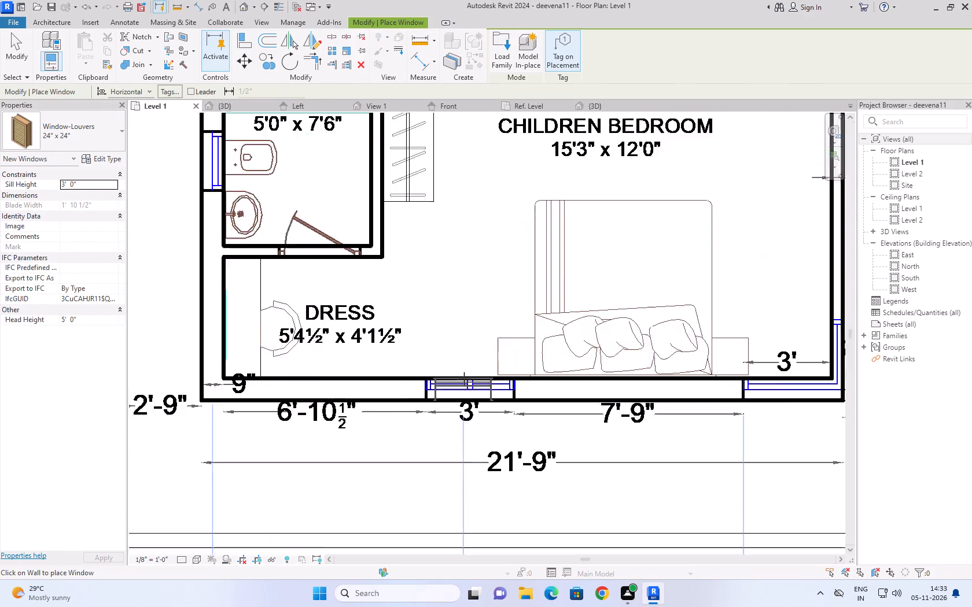
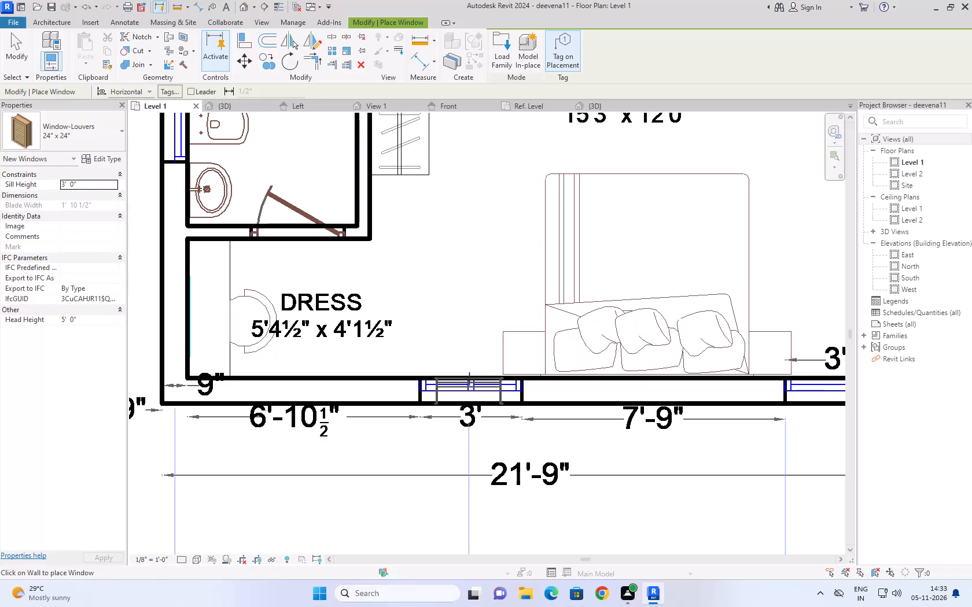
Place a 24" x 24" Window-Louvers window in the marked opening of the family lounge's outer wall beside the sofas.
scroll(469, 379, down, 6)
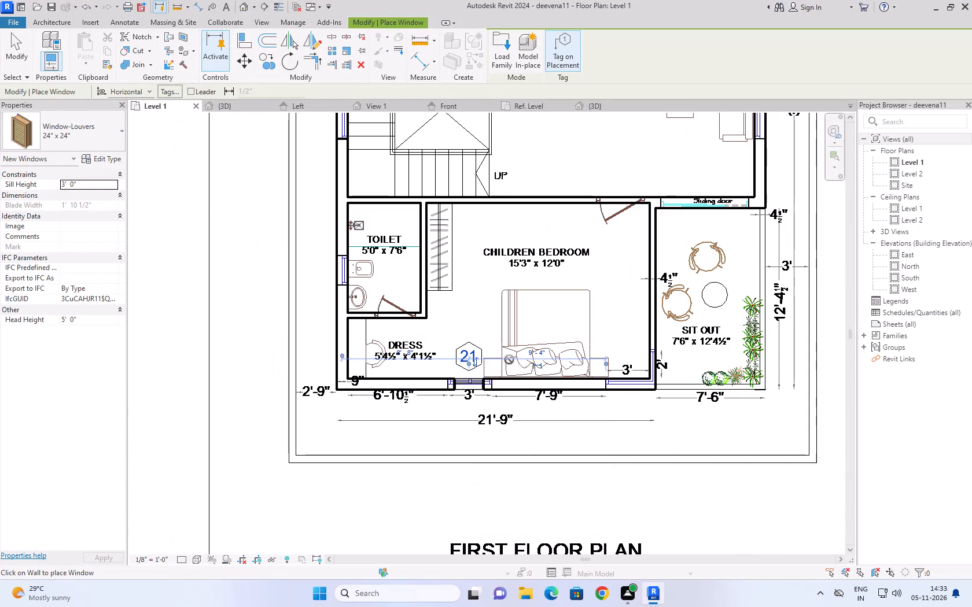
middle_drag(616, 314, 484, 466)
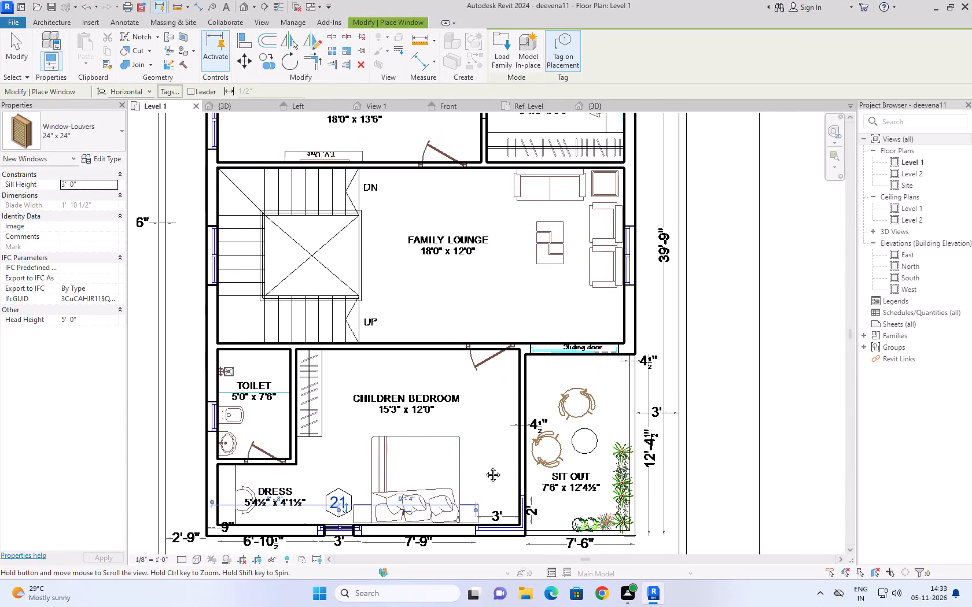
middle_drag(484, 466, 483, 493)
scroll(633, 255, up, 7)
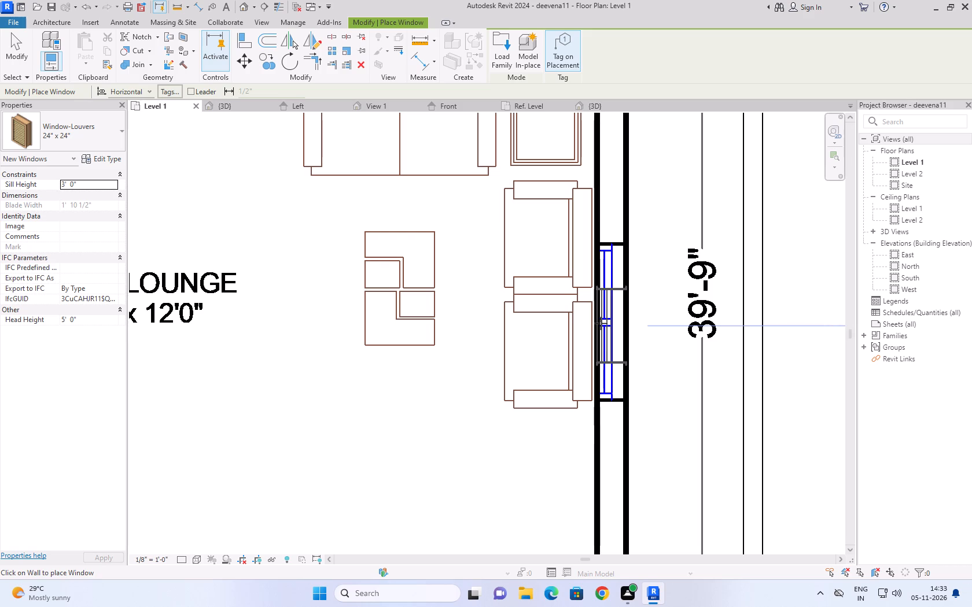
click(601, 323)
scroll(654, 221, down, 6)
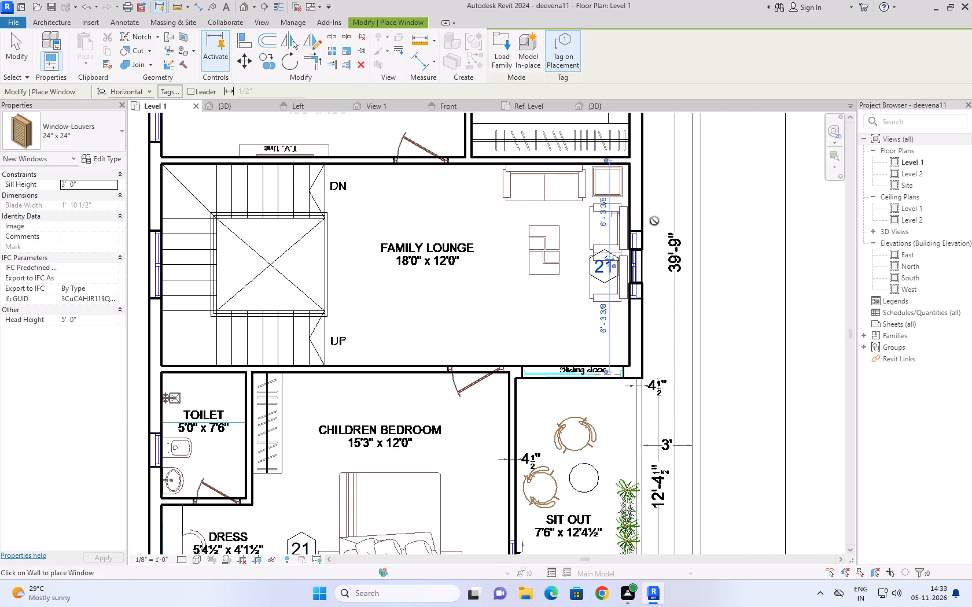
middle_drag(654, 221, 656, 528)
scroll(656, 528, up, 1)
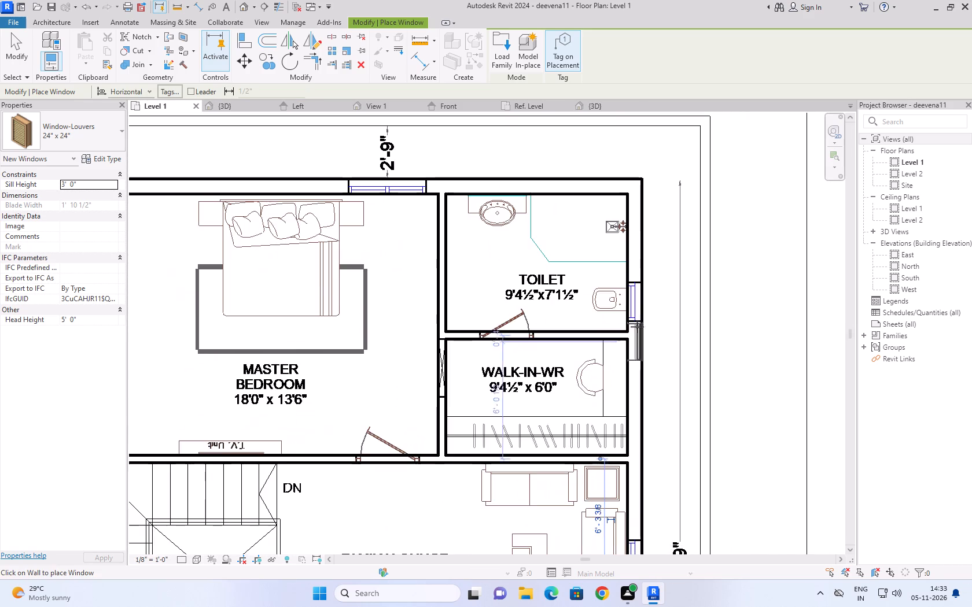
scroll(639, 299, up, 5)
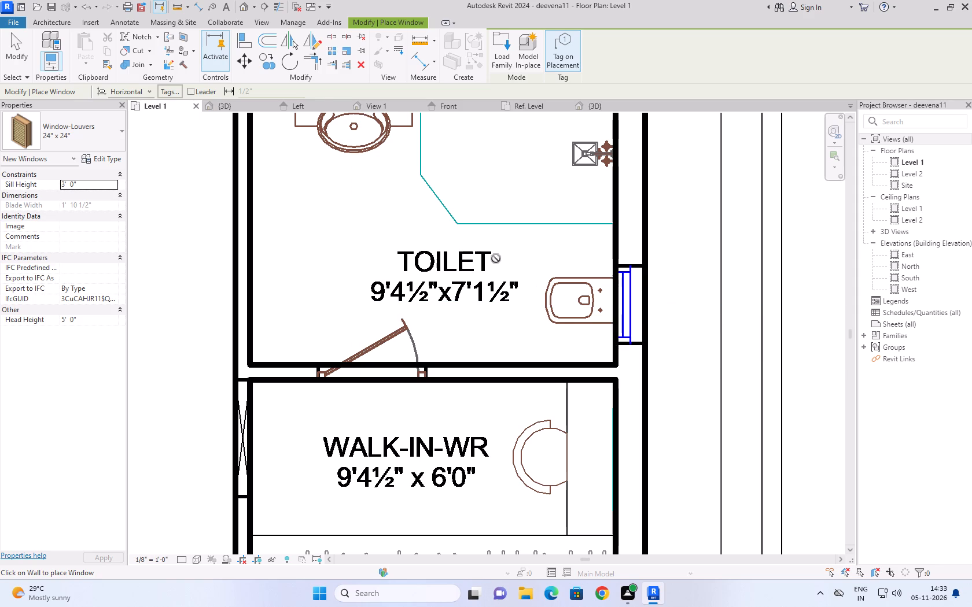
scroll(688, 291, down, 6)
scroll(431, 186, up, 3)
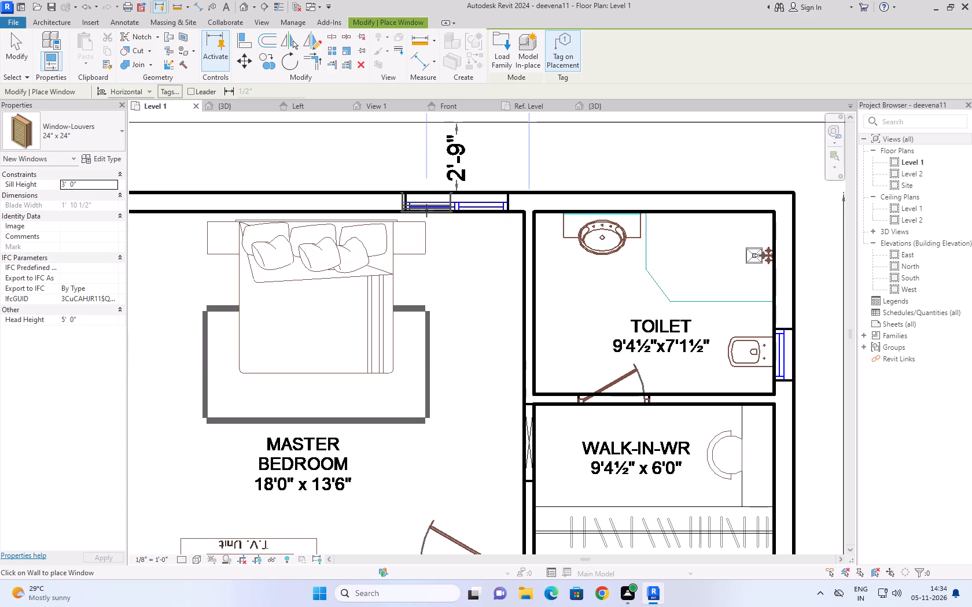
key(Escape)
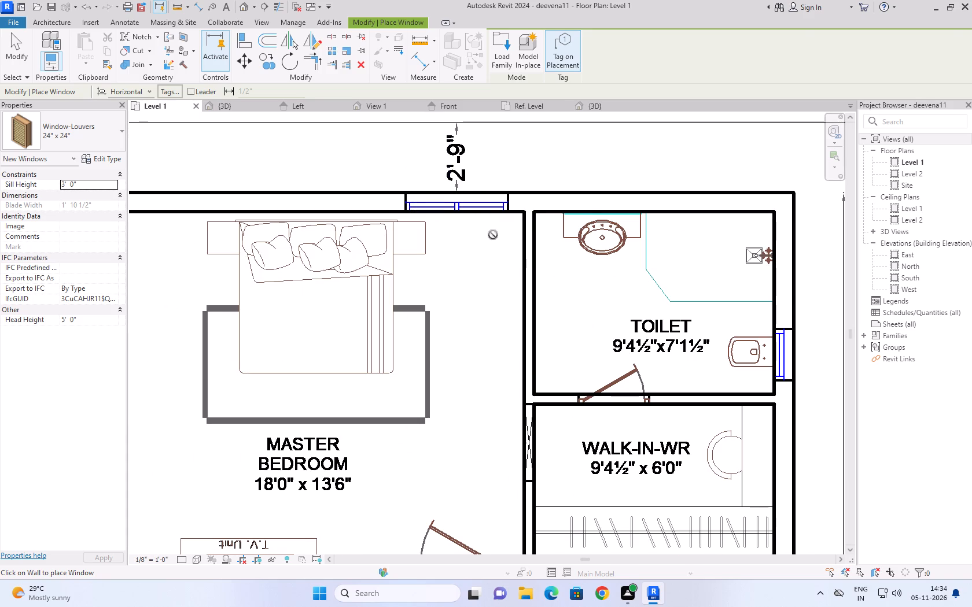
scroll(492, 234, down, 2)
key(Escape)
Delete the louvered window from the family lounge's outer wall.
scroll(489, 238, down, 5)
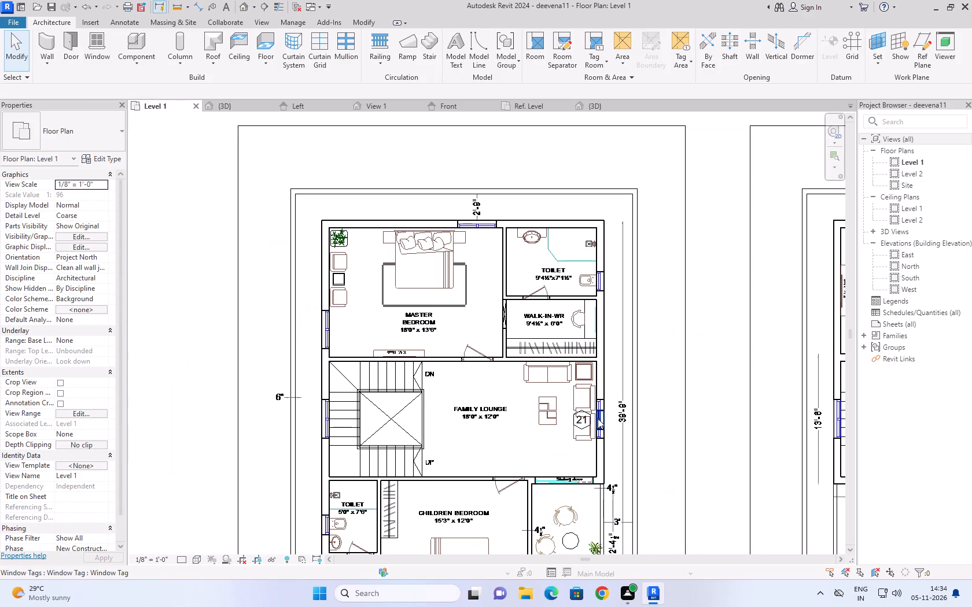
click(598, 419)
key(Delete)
Delete the 24" x 24" louvered window from the children bedroom's outer wall, near the dress area.
scroll(553, 249, down, 4)
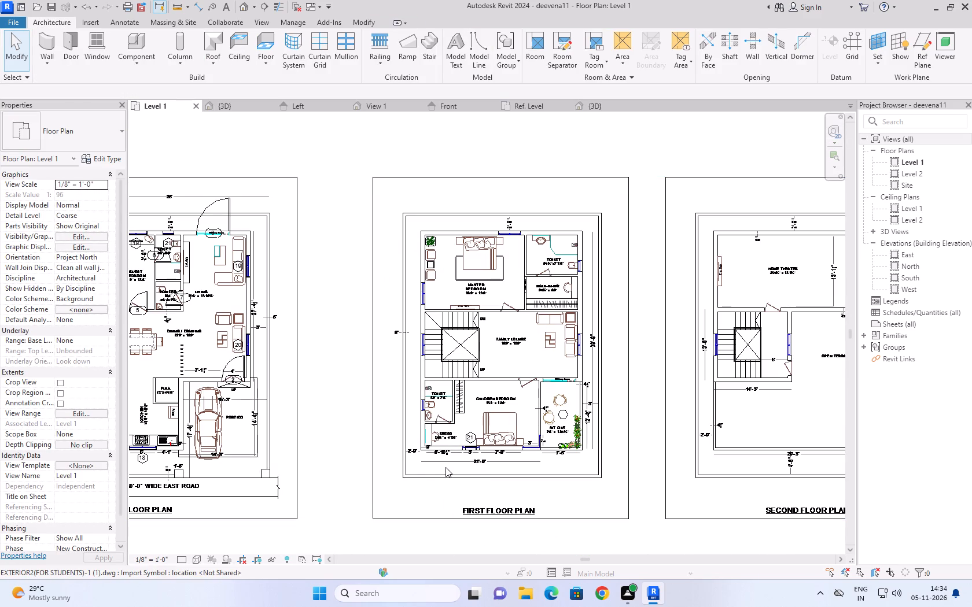
scroll(452, 458, up, 3)
scroll(526, 441, up, 4)
scroll(421, 436, up, 4)
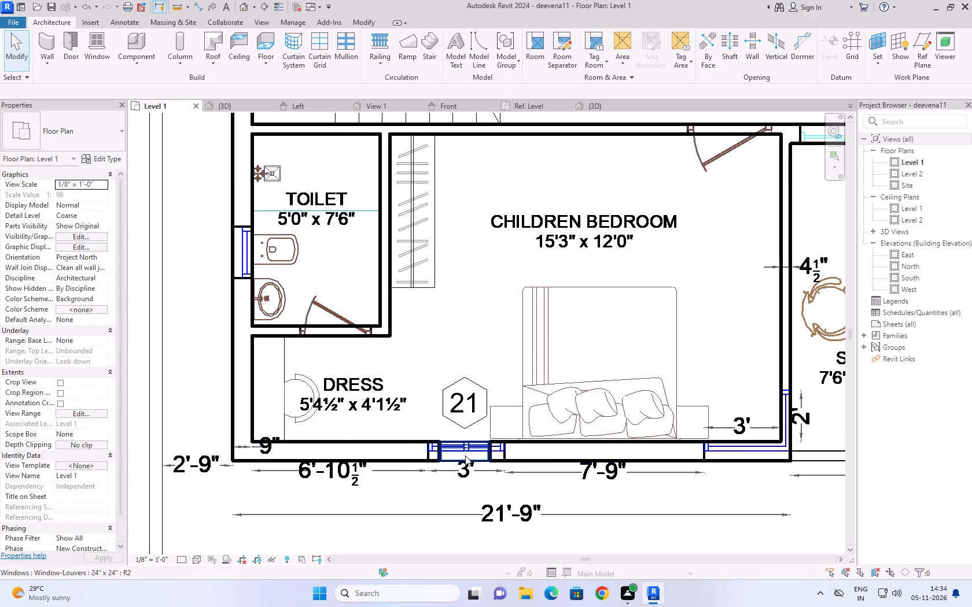
scroll(467, 456, up, 3)
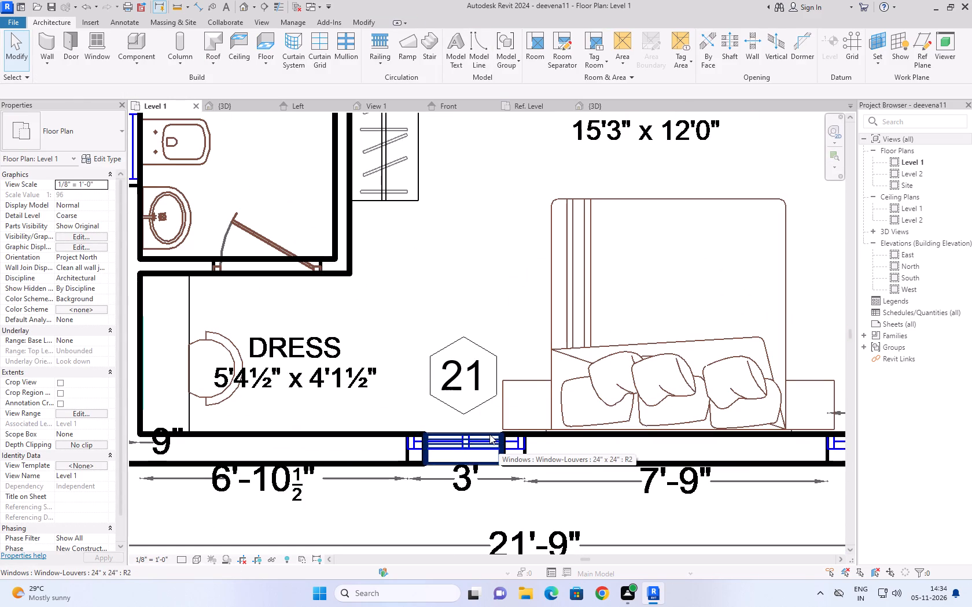
click(489, 434)
key(Delete)
Place a 24" x 42" Window-Double-Hung window in the marked 3' opening of the children bedroom's outer wall, near the dress area.
scroll(480, 300, down, 5)
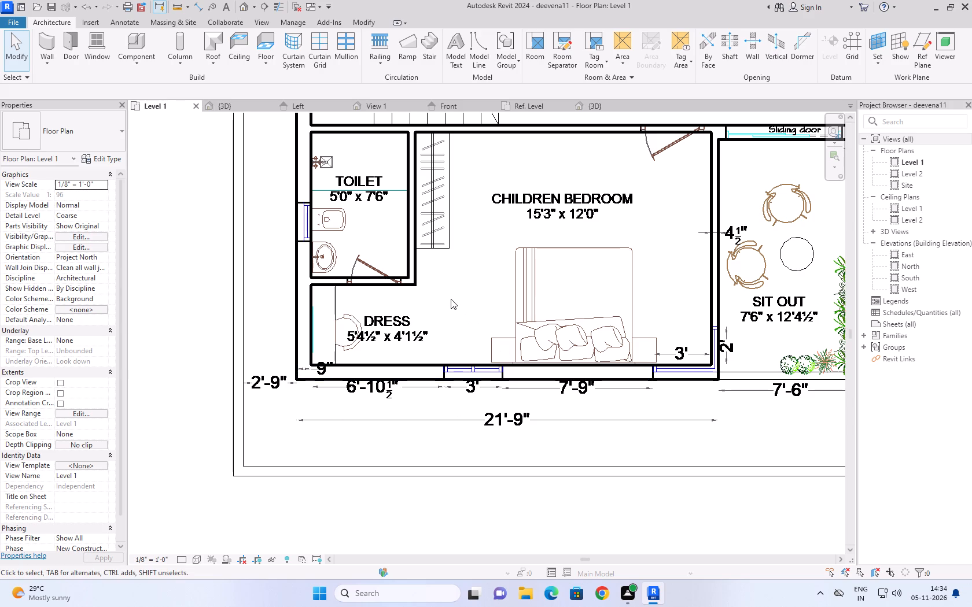
scroll(451, 299, down, 1)
middle_drag(450, 299, 484, 372)
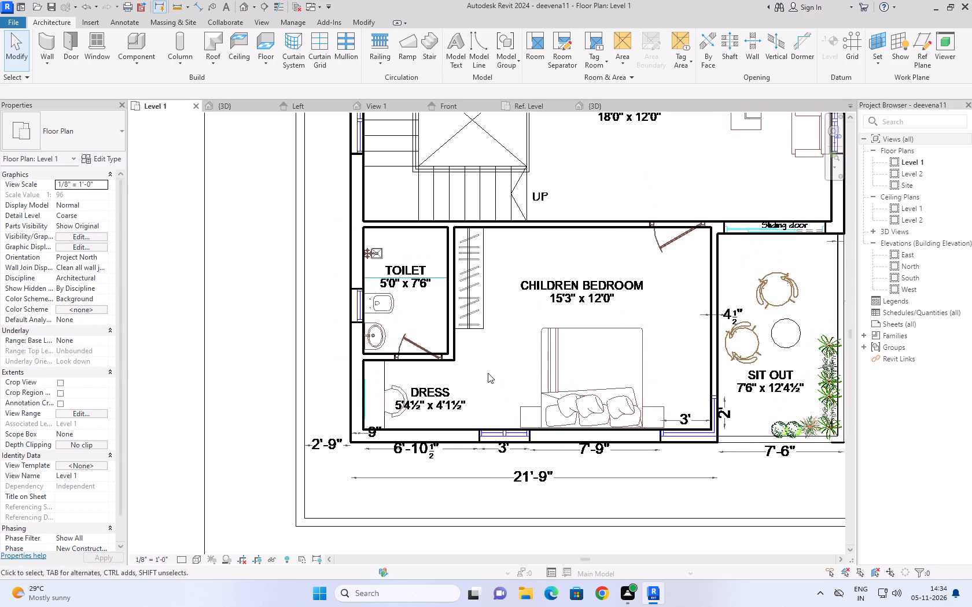
click(103, 36)
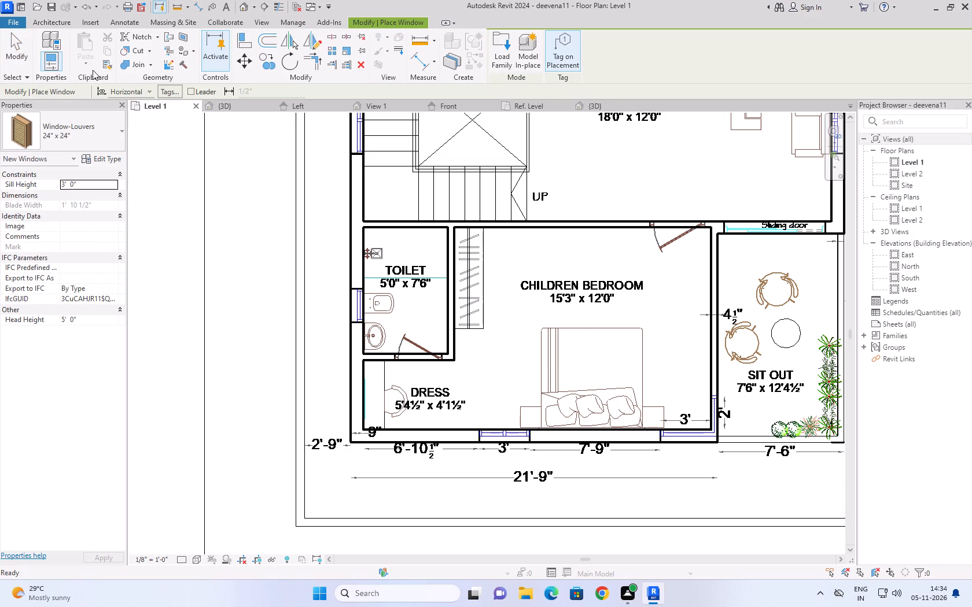
click(59, 142)
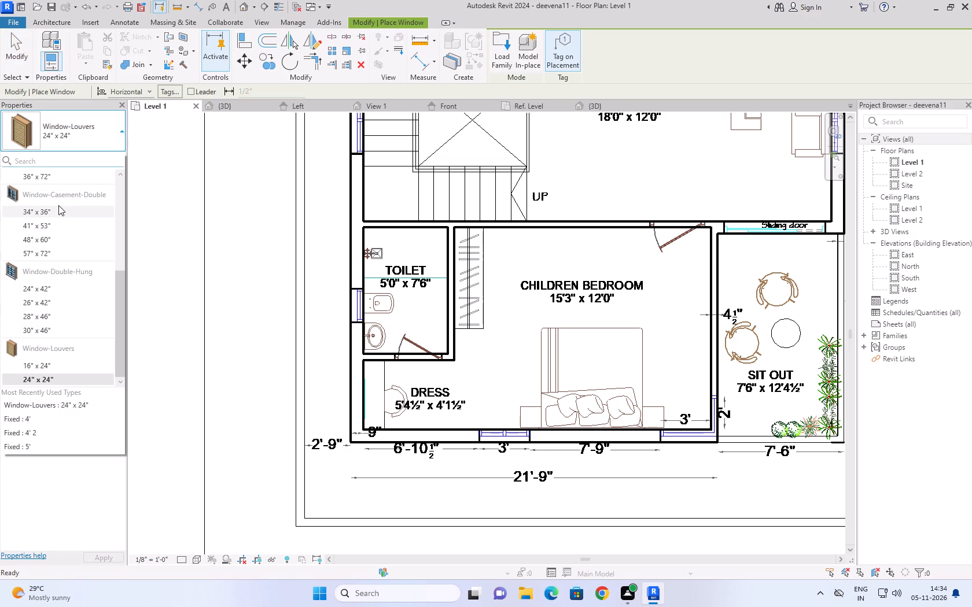
click(44, 287)
scroll(494, 457, up, 3)
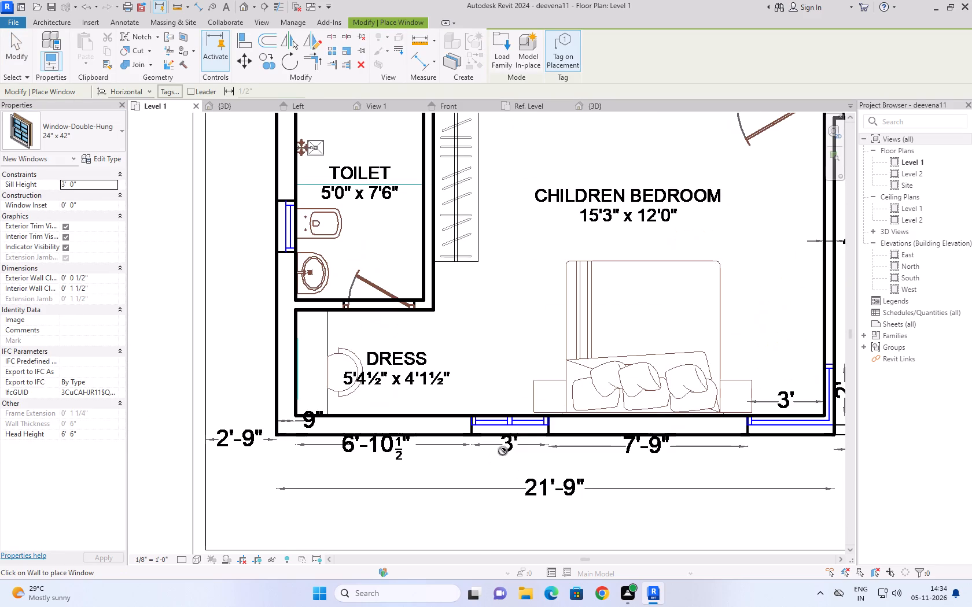
click(508, 412)
Place a 24" x 42" double-hung window in the marked opening of the family lounge's outer wall beside the sofas.
middle_drag(535, 307, 334, 376)
scroll(334, 376, down, 2)
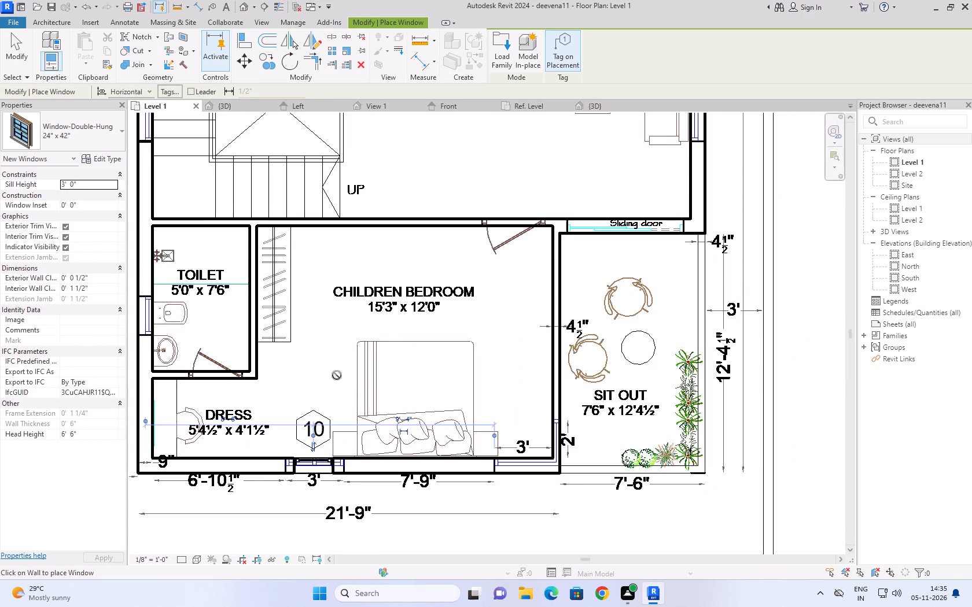
scroll(338, 375, down, 1)
middle_drag(573, 179, 471, 449)
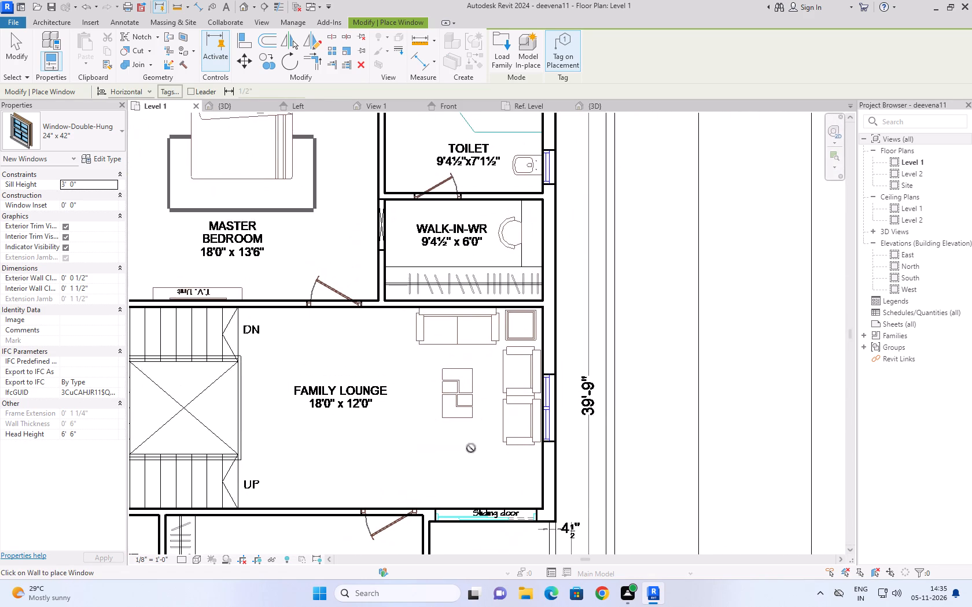
scroll(532, 433, up, 4)
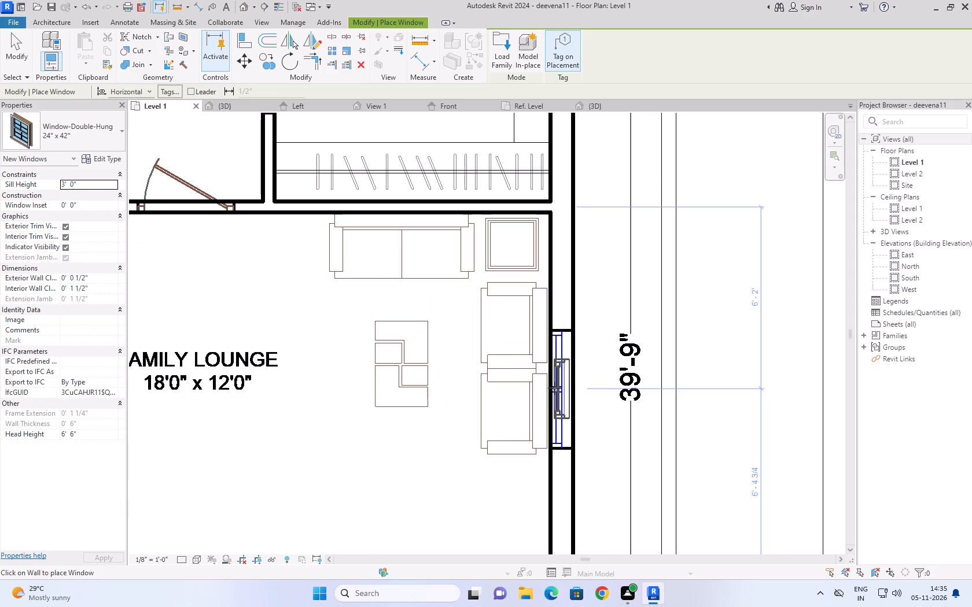
click(554, 388)
Place a 24" x 42" double-hung window in the marked opening of the master bedroom's outer wall behind the bed.
scroll(565, 269, up, 1)
scroll(566, 269, down, 3)
middle_drag(566, 269, 598, 283)
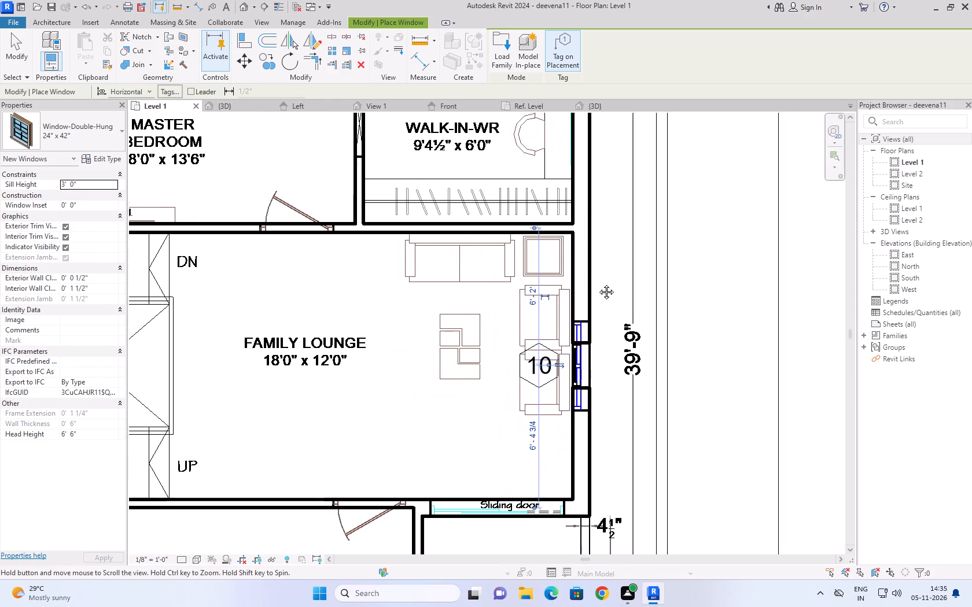
middle_drag(598, 283, 642, 325)
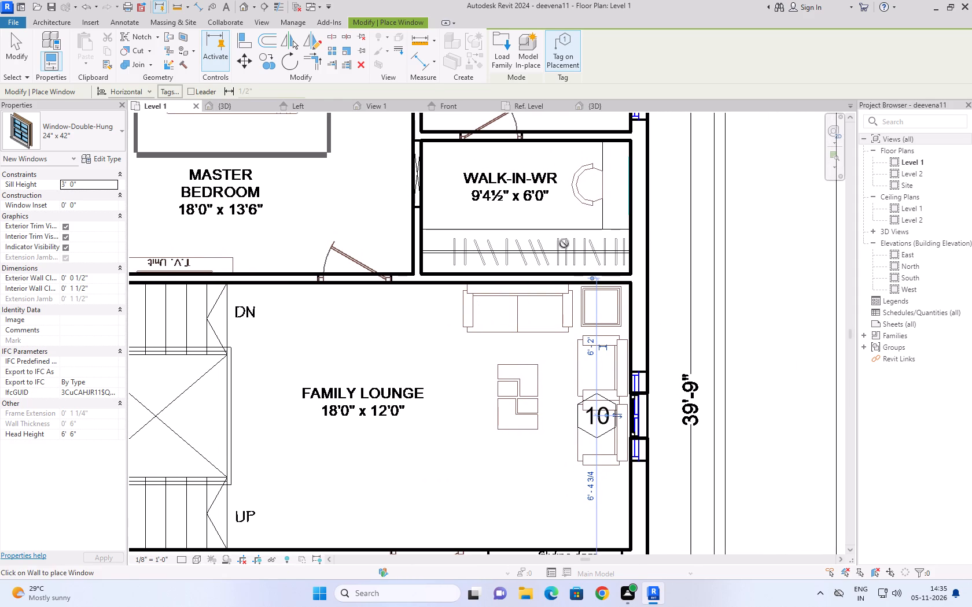
middle_drag(564, 243, 639, 439)
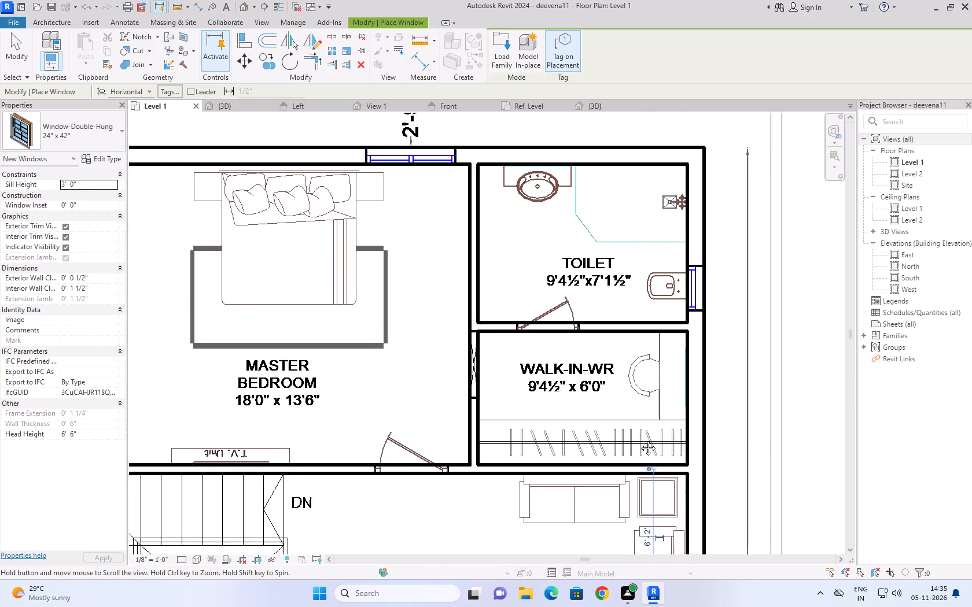
middle_drag(639, 439, 784, 459)
scroll(536, 135, up, 3)
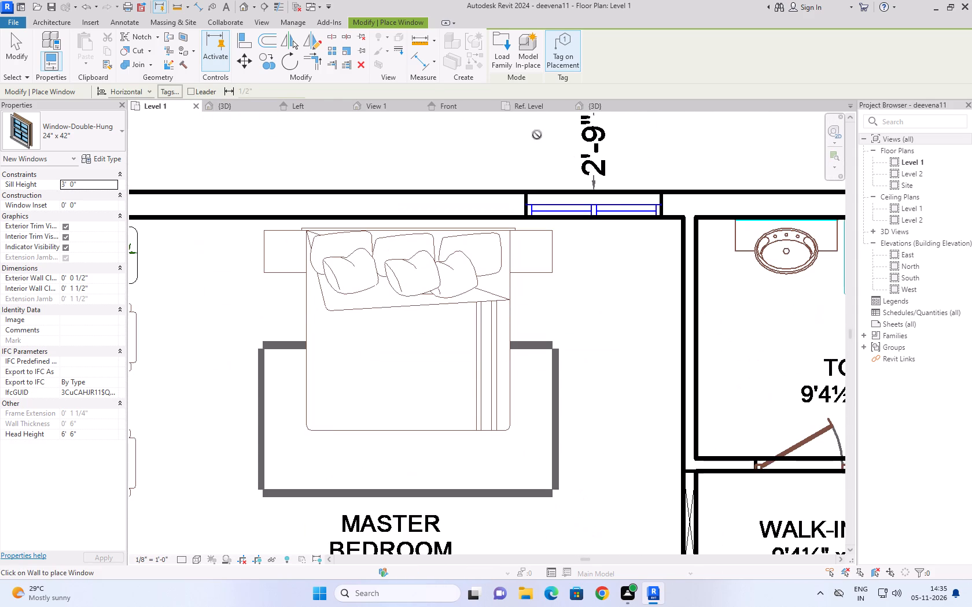
click(591, 217)
Place a 24" x 42" double-hung window in the marked opening of the master bedroom's side wall near the armchairs.
scroll(591, 217, down, 2)
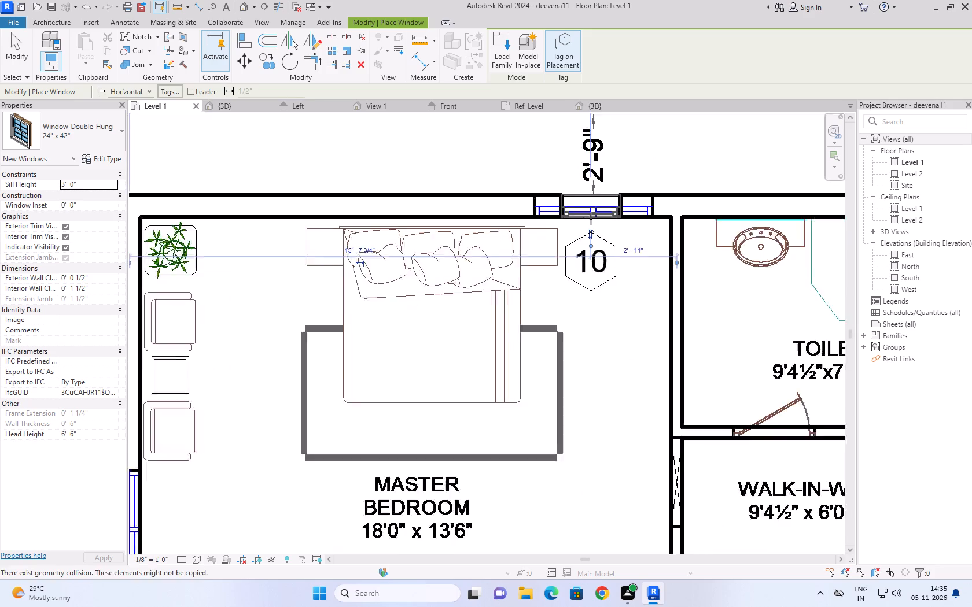
scroll(591, 218, down, 2)
middle_drag(518, 298, 610, 109)
scroll(358, 232, up, 2)
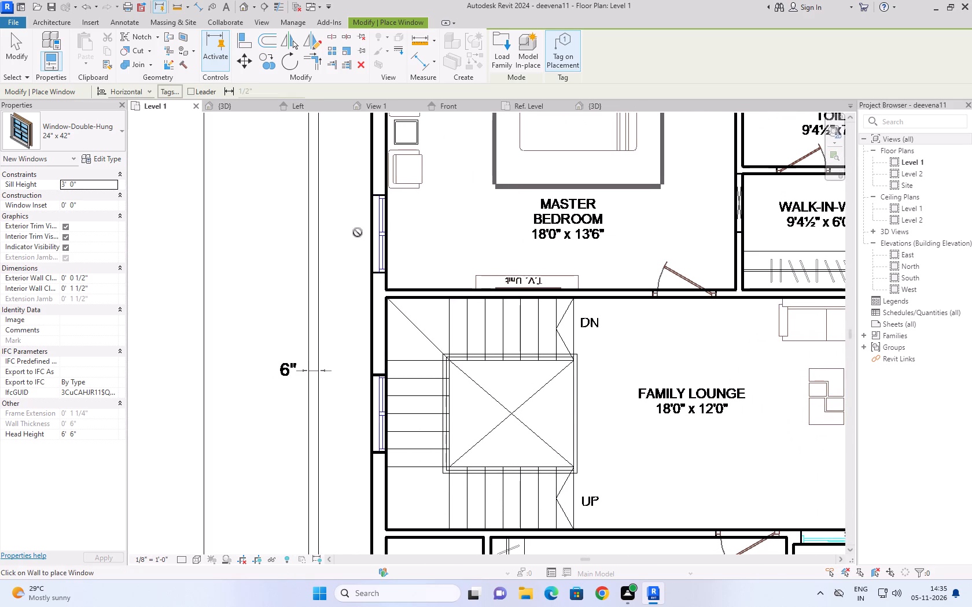
scroll(358, 232, up, 2)
click(399, 226)
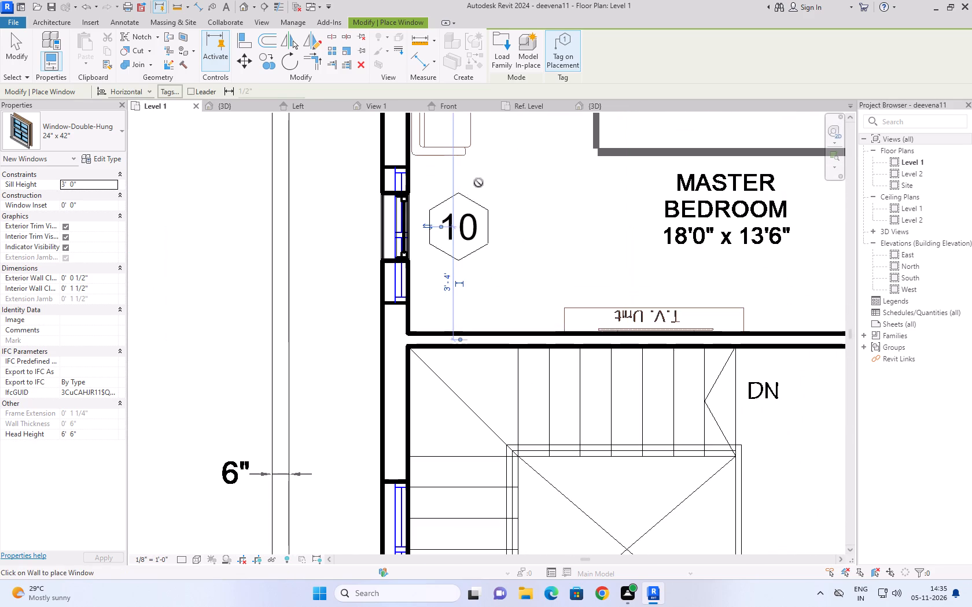
Place a 24" x 42" double-hung window in the marked opening of the outer wall beside the staircase and finish placing windows.
scroll(479, 182, down, 5)
middle_drag(473, 347, 470, 183)
scroll(455, 180, up, 2)
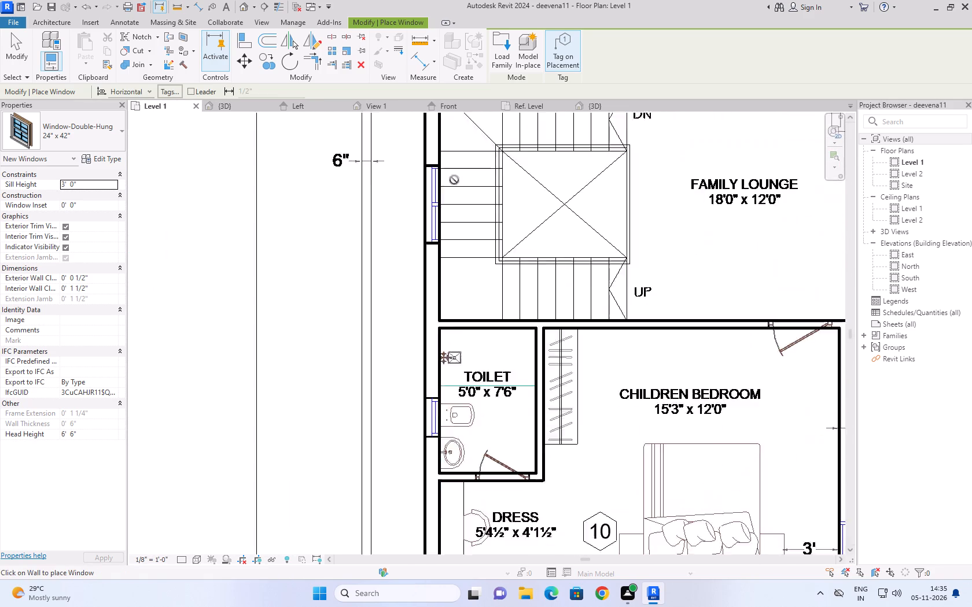
scroll(454, 180, up, 3)
click(418, 211)
scroll(465, 203, down, 5)
middle_drag(481, 325, 363, 209)
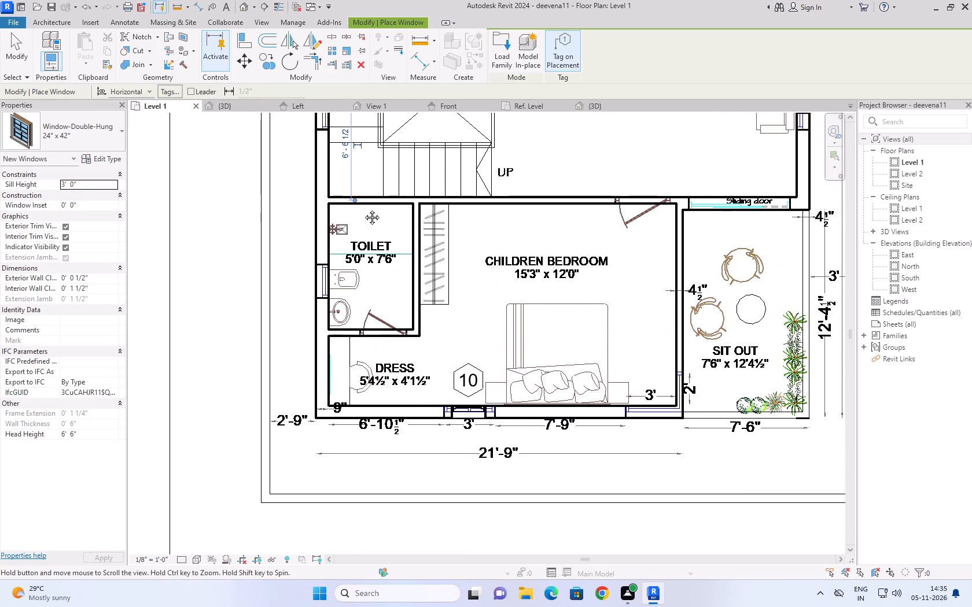
middle_drag(363, 209, 359, 210)
middle_drag(552, 295, 518, 330)
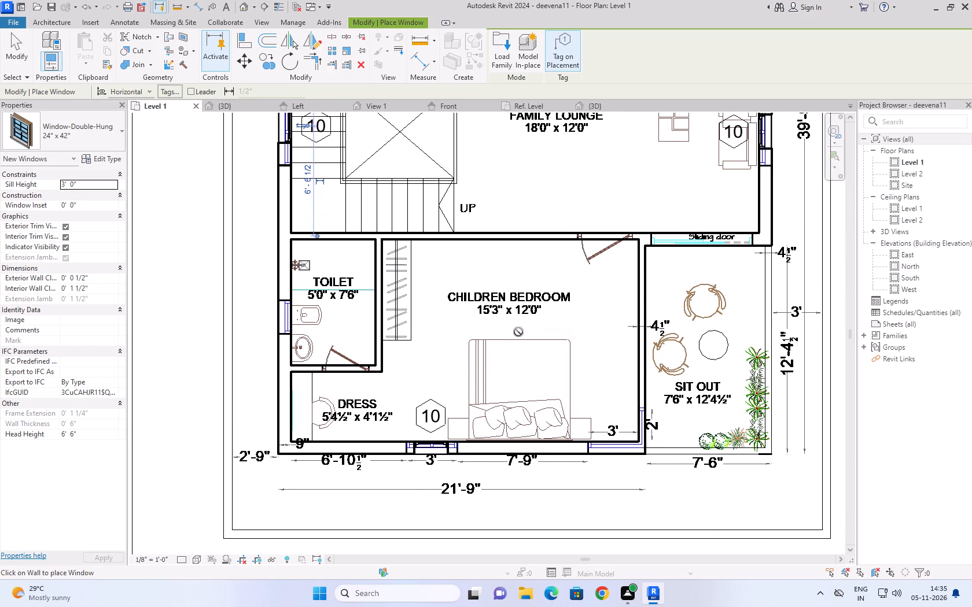
key(Escape)
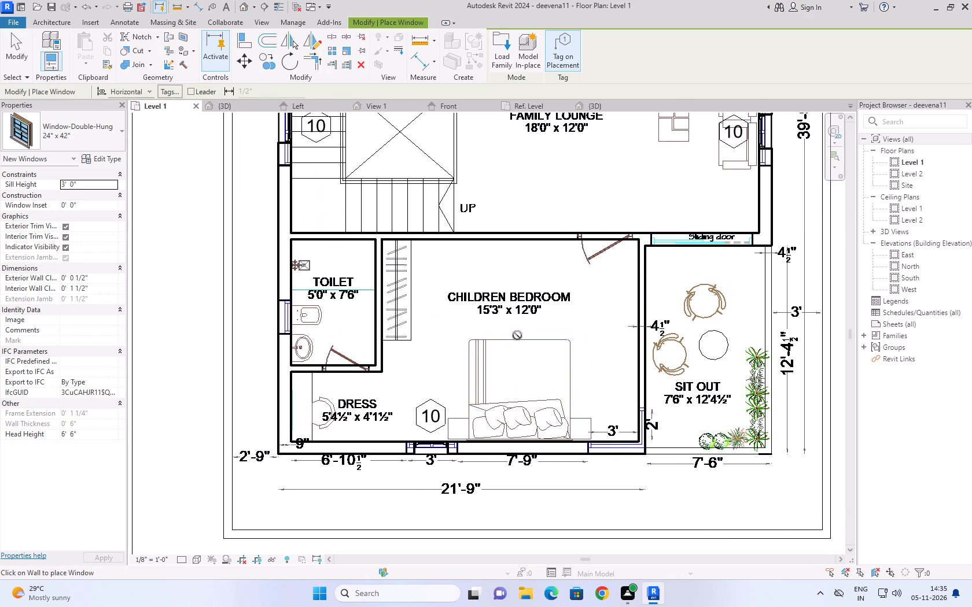
key(Escape)
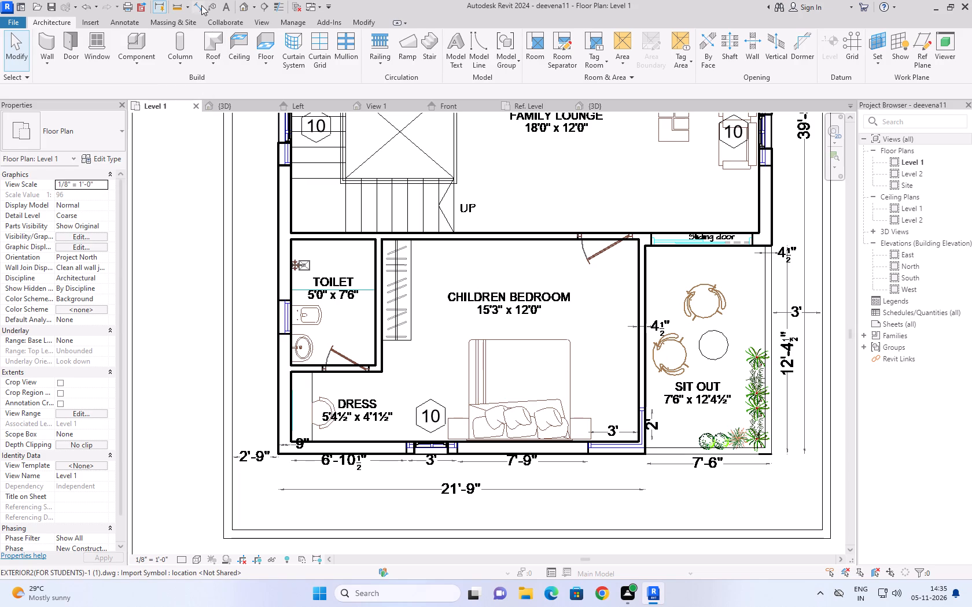
Measure the width of the marked window opening in the family lounge's outer wall using a temporary aligned dimension.
click(200, 5)
scroll(396, 480, up, 1)
scroll(396, 480, down, 3)
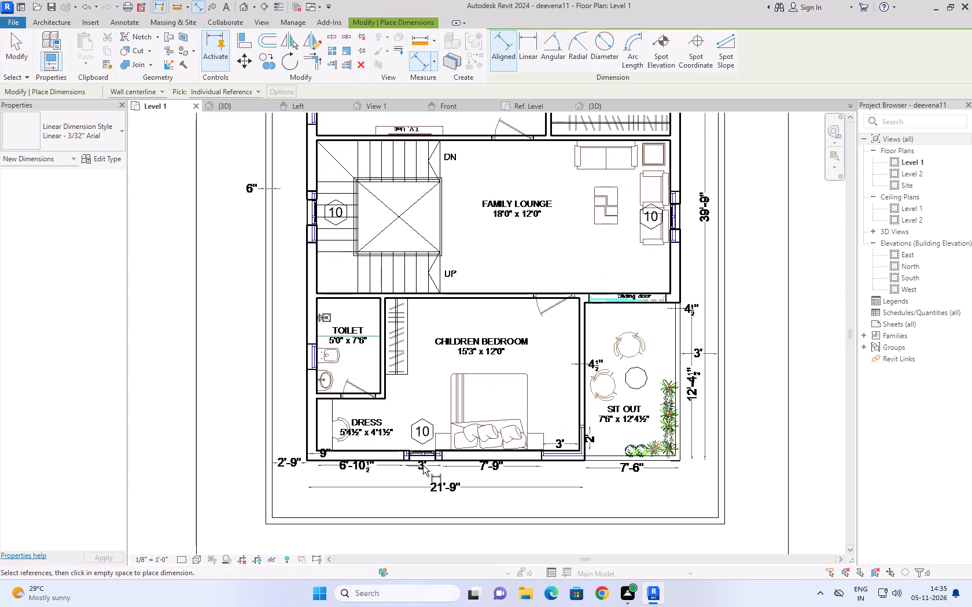
scroll(702, 213, up, 7)
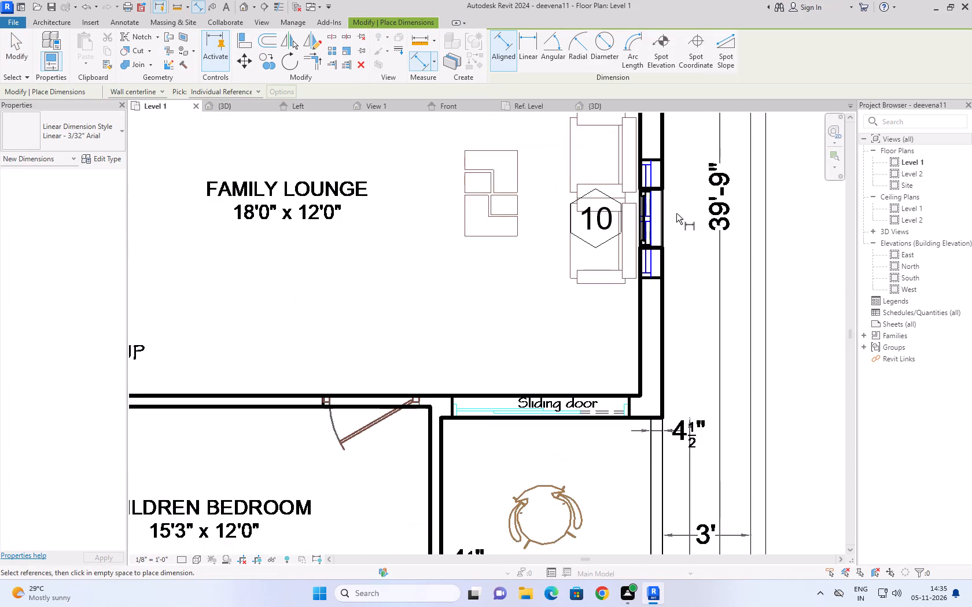
click(654, 151)
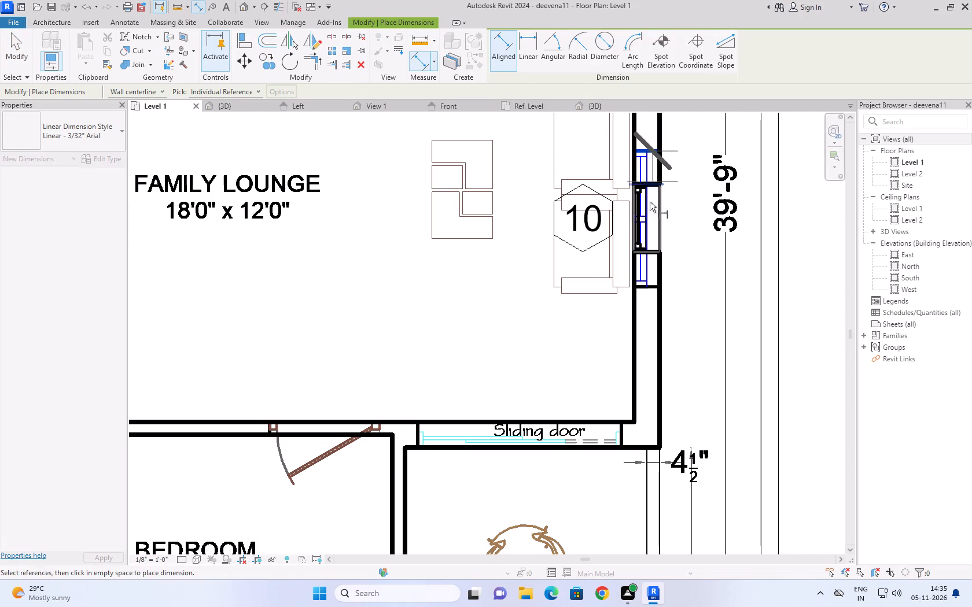
click(651, 288)
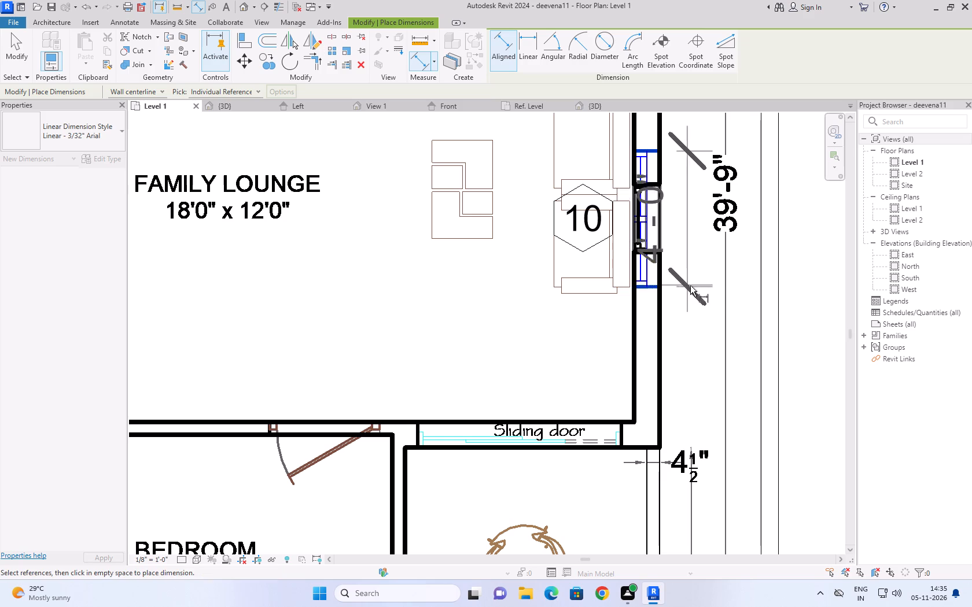
key(Escape)
Measure the width of the marked window opening in the children bedroom's outer wall between dress and bed.
scroll(705, 260, down, 5)
middle_drag(629, 313, 726, 145)
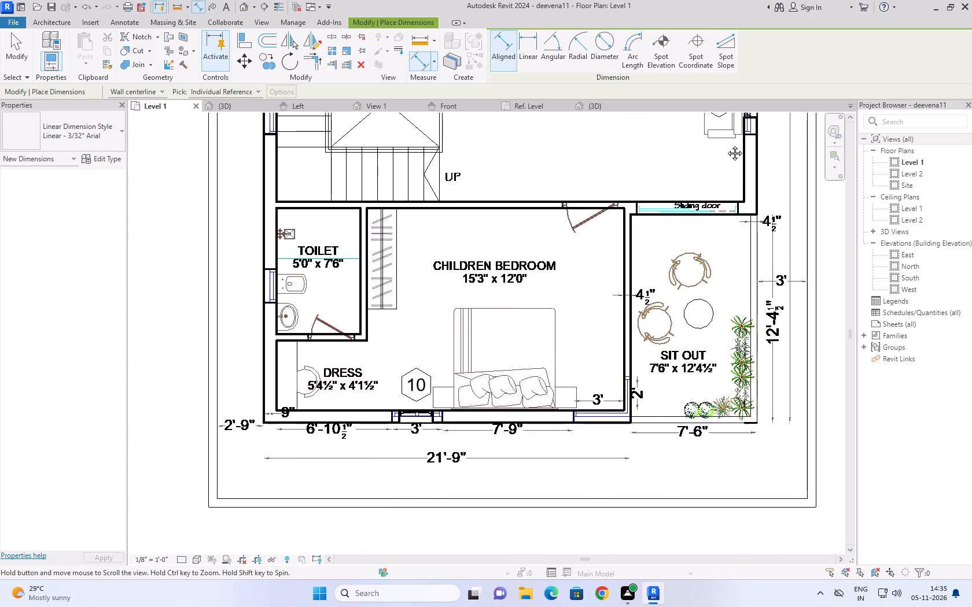
middle_drag(726, 145, 727, 144)
scroll(360, 391, up, 3)
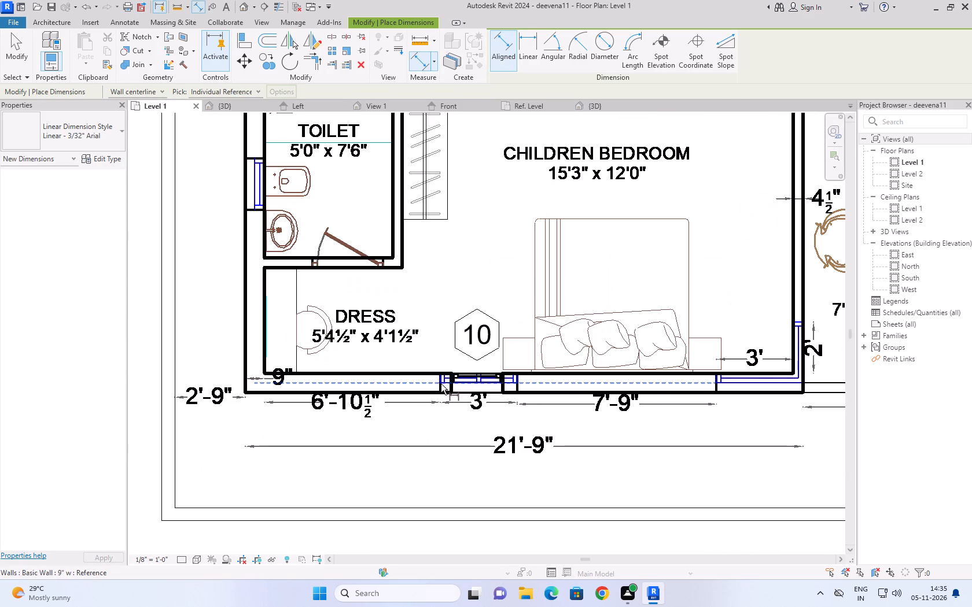
click(439, 386)
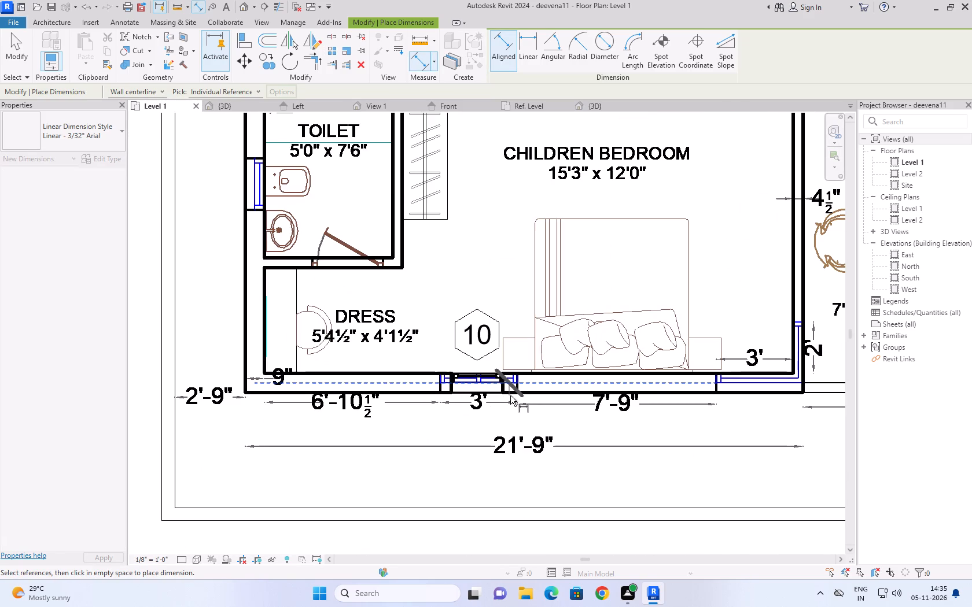
key(Escape)
scroll(514, 387, up, 8)
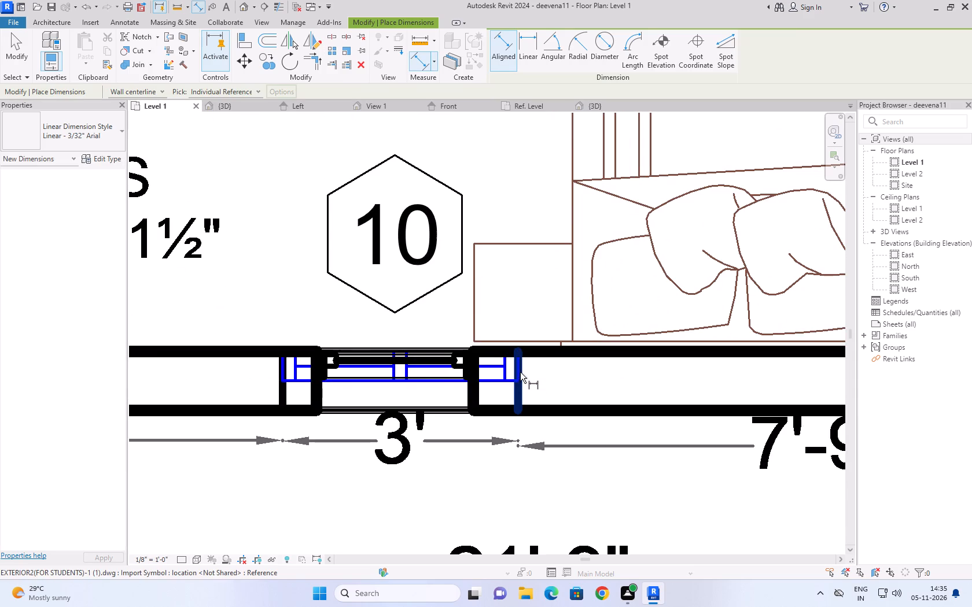
click(520, 372)
click(283, 357)
key(Escape)
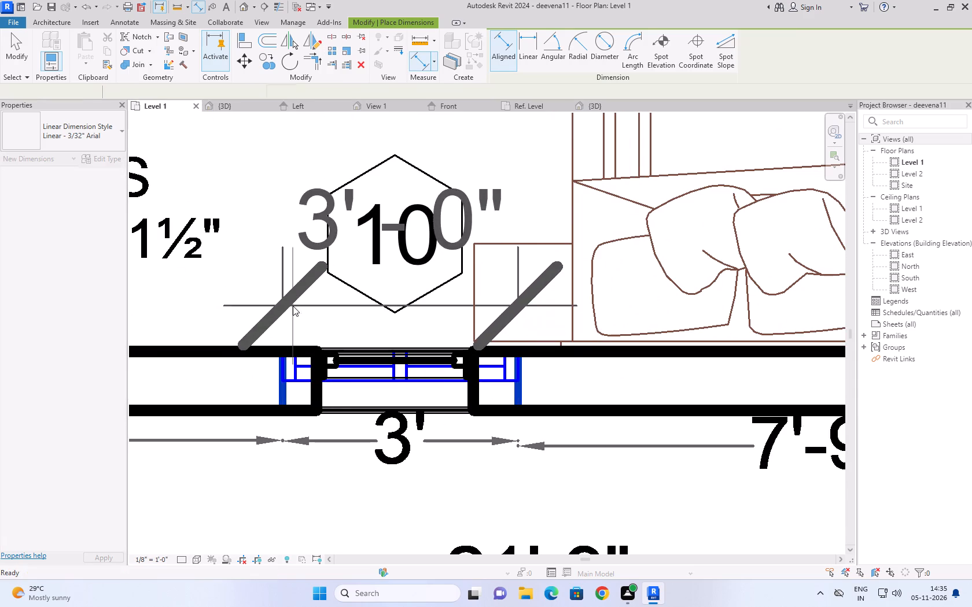
scroll(372, 295, down, 3)
key(Escape)
Duplicate the type of the double-hung window in the children bedroom's outer wall under the name 3'w.
click(340, 346)
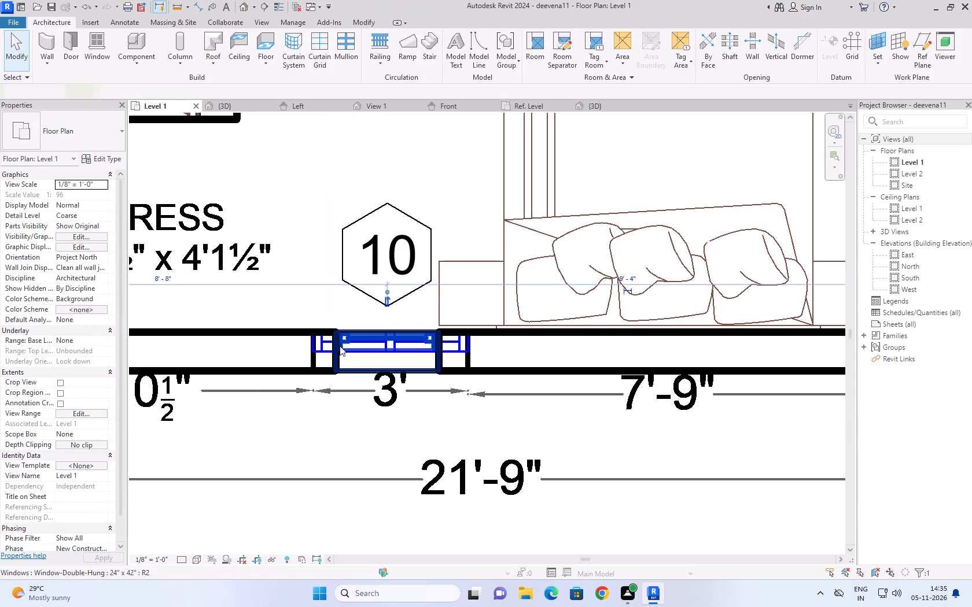
click(112, 161)
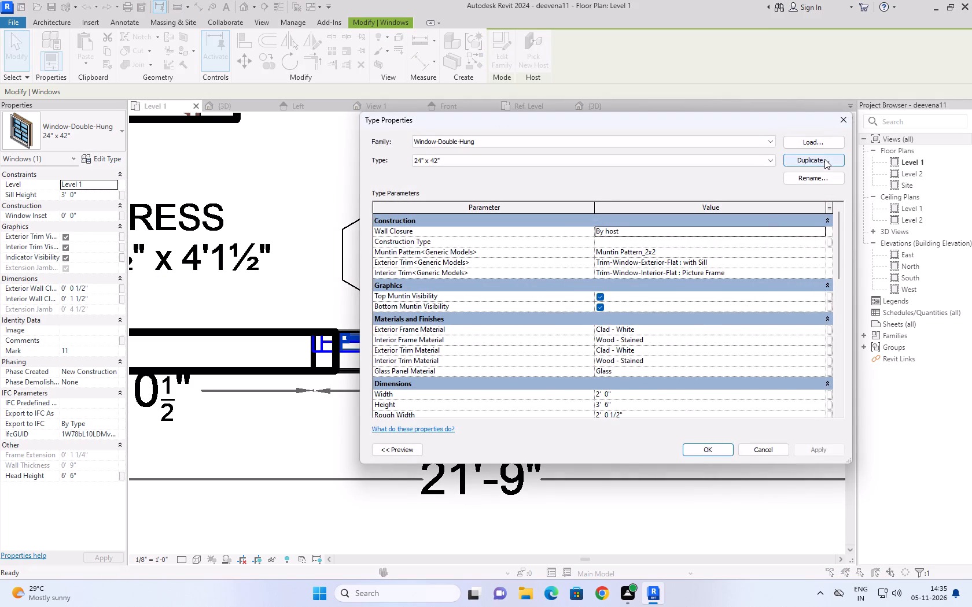
click(824, 159)
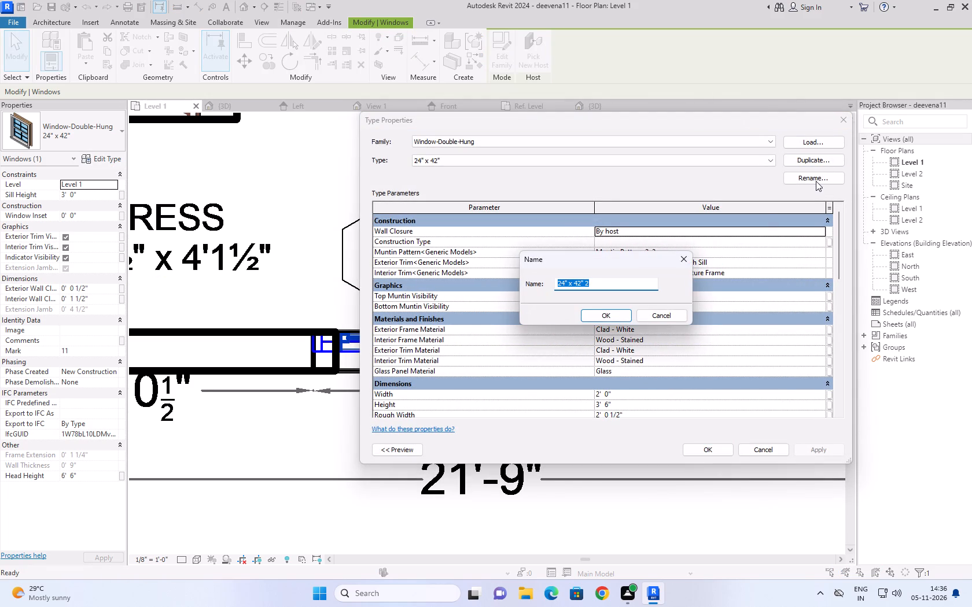
text(3'w)
key(Return)
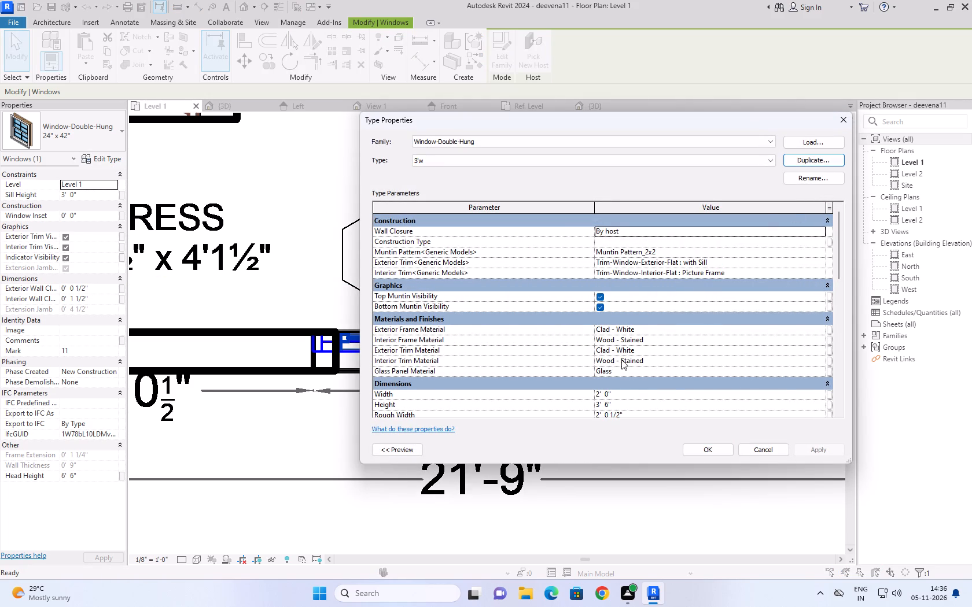
Set the 3'w window type's width to 3' and apply the type to the children bedroom window.
scroll(621, 360, down, 3)
click(658, 317)
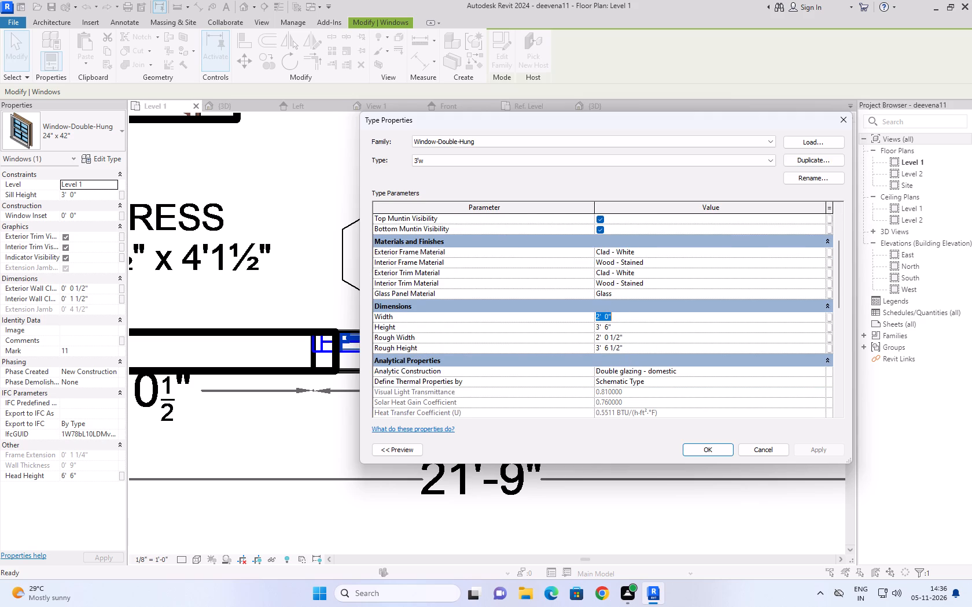
key(3)
key(apostrophe)
key(Return)
key(Return)
key(Return)
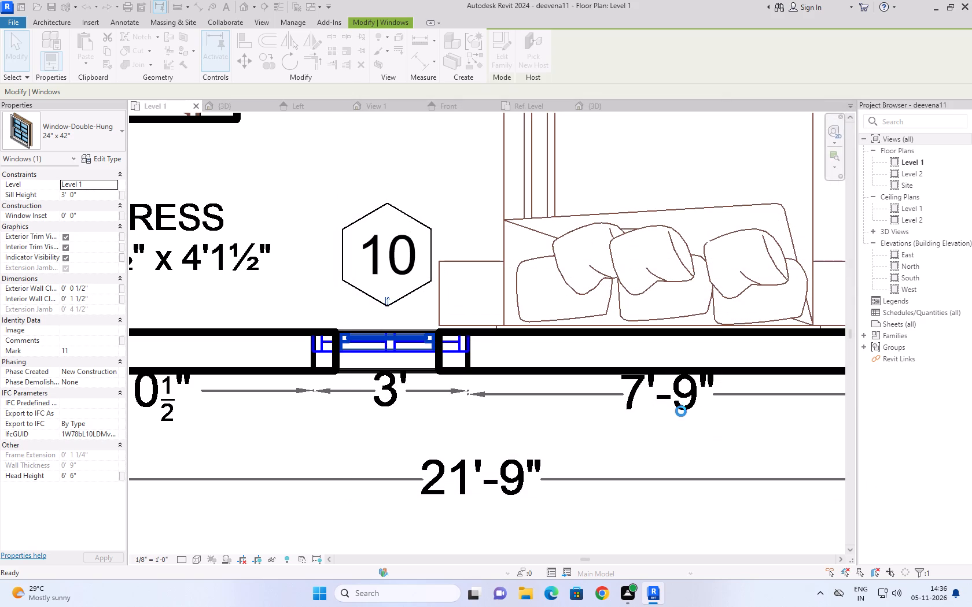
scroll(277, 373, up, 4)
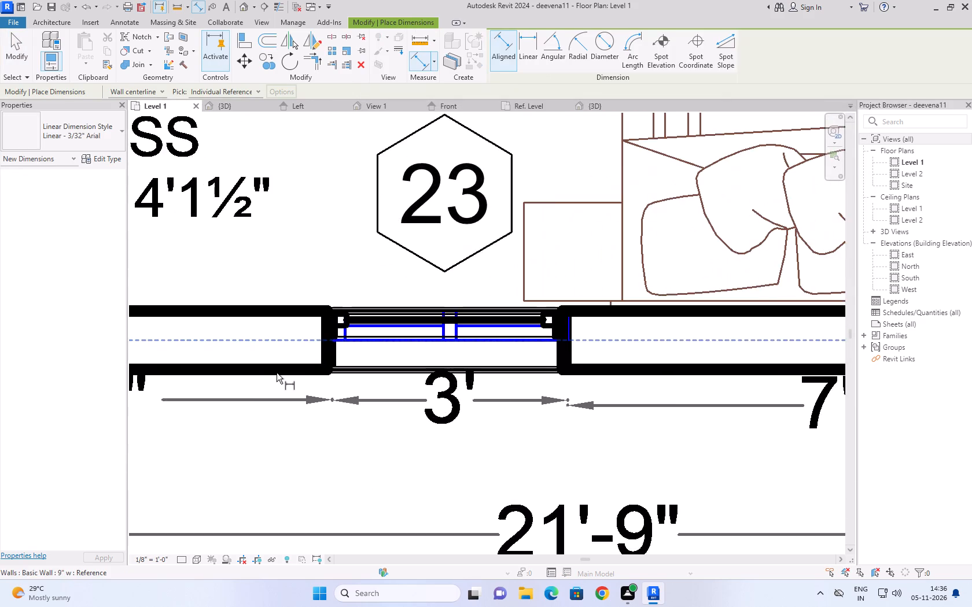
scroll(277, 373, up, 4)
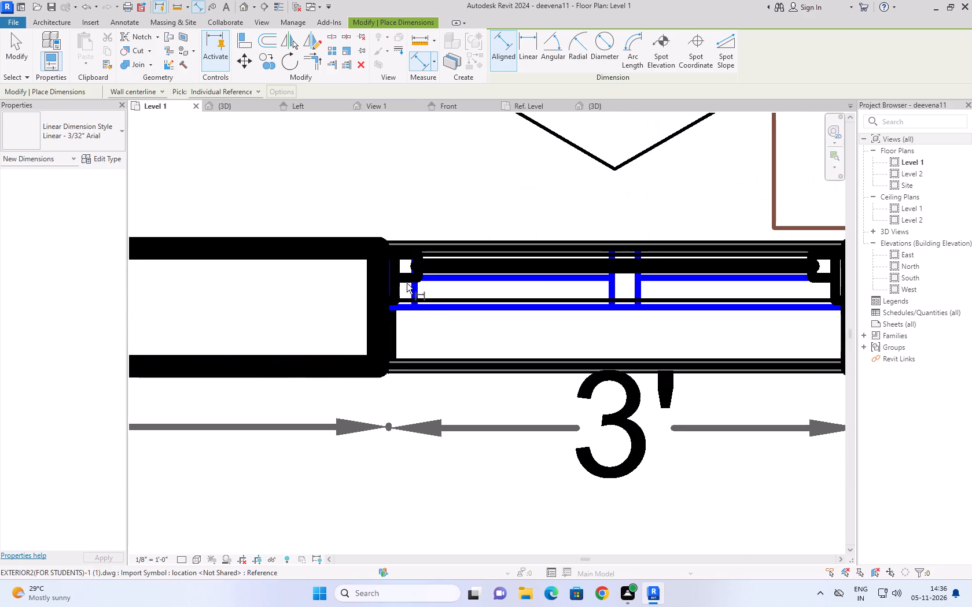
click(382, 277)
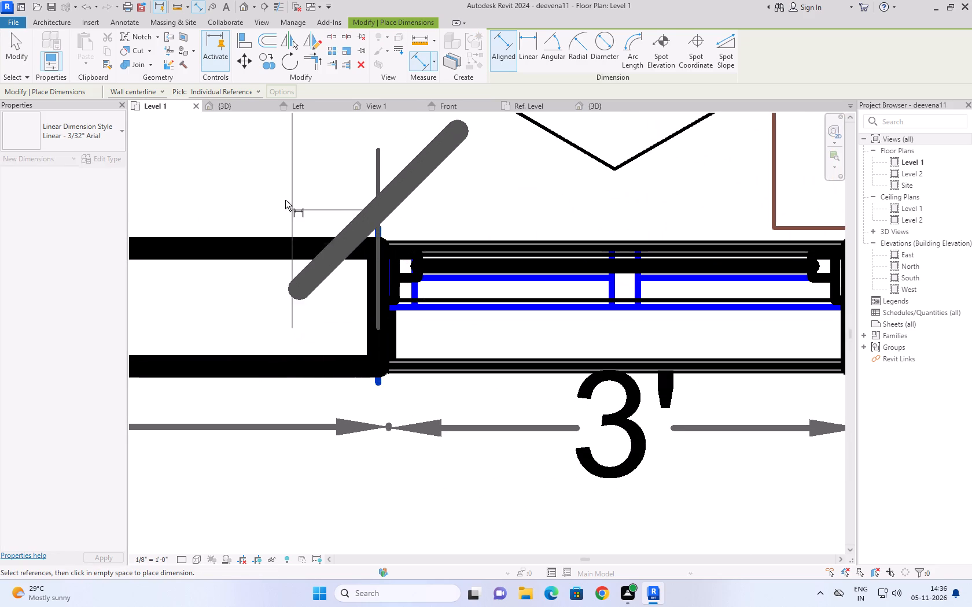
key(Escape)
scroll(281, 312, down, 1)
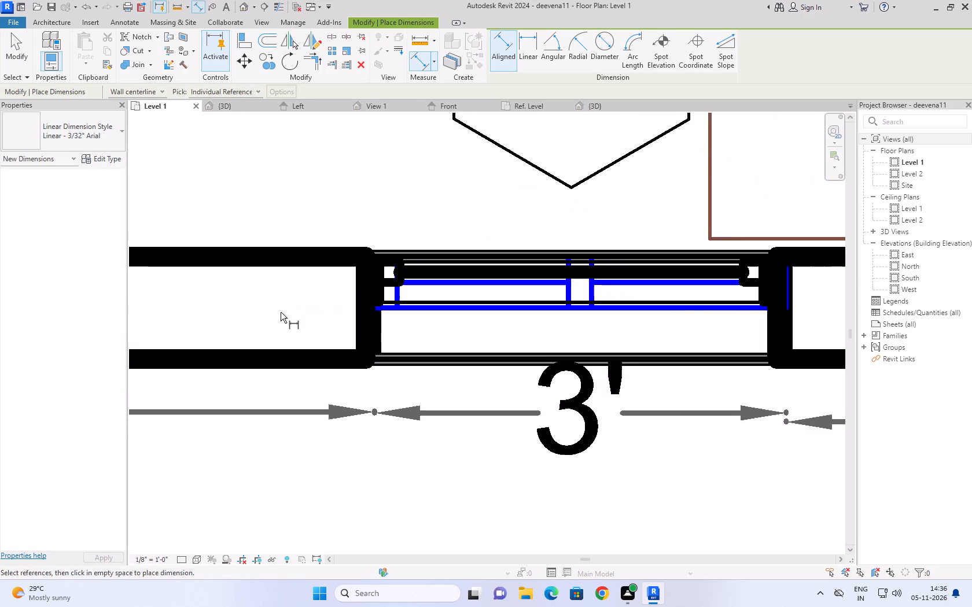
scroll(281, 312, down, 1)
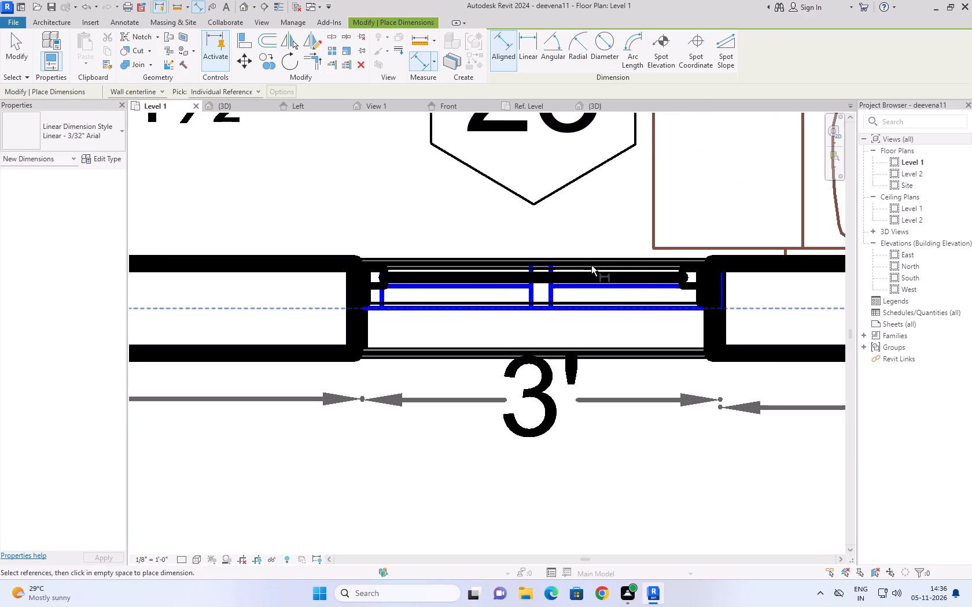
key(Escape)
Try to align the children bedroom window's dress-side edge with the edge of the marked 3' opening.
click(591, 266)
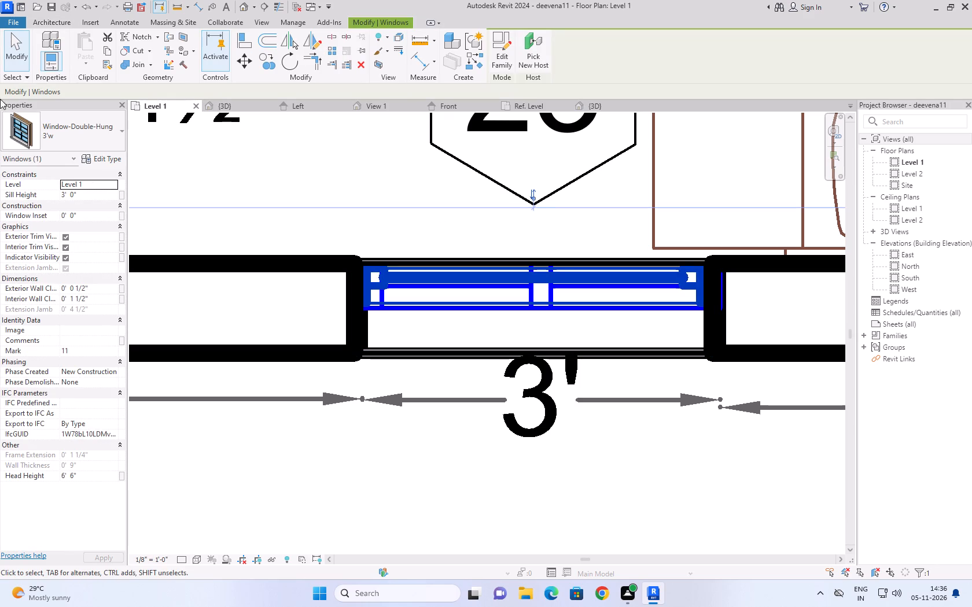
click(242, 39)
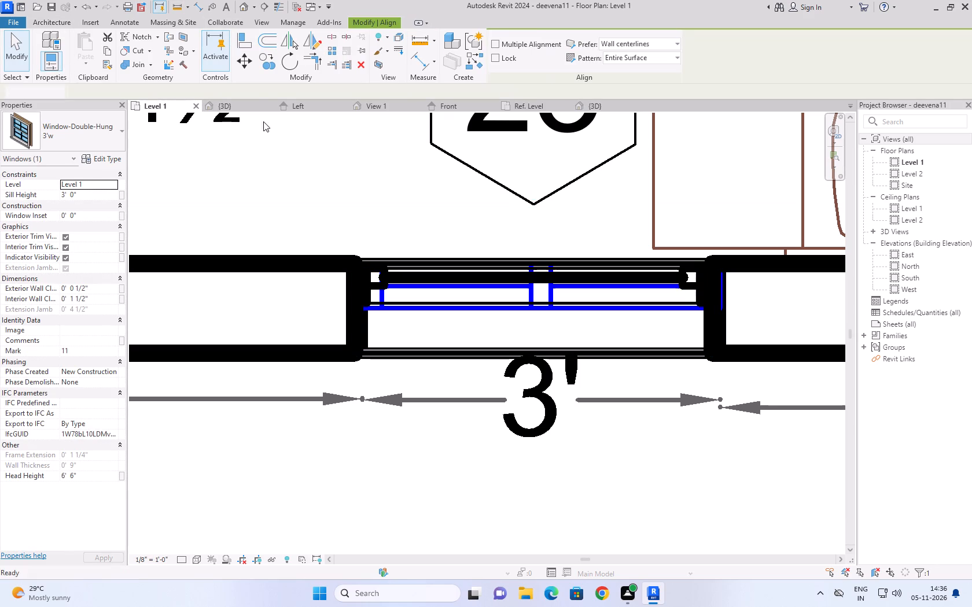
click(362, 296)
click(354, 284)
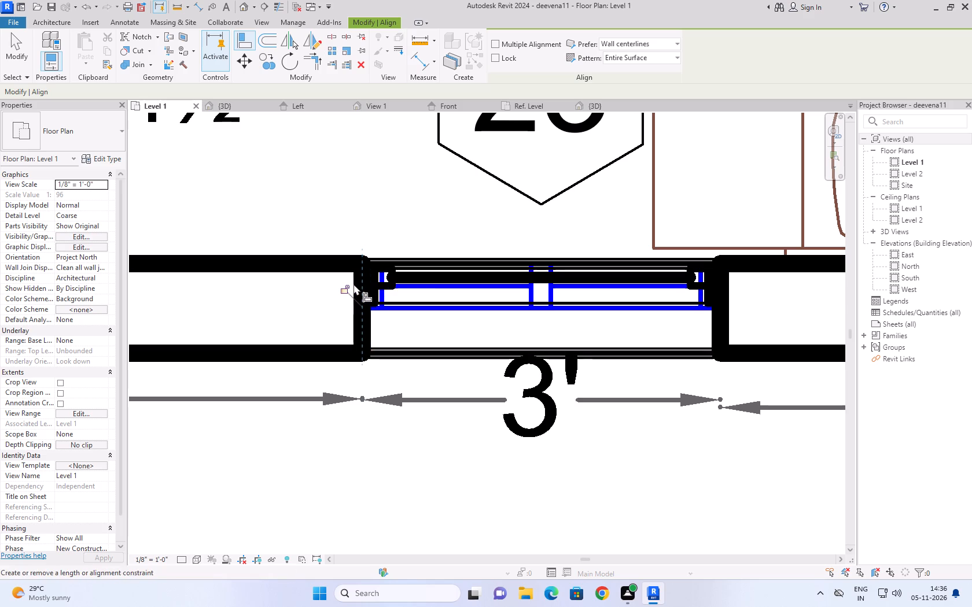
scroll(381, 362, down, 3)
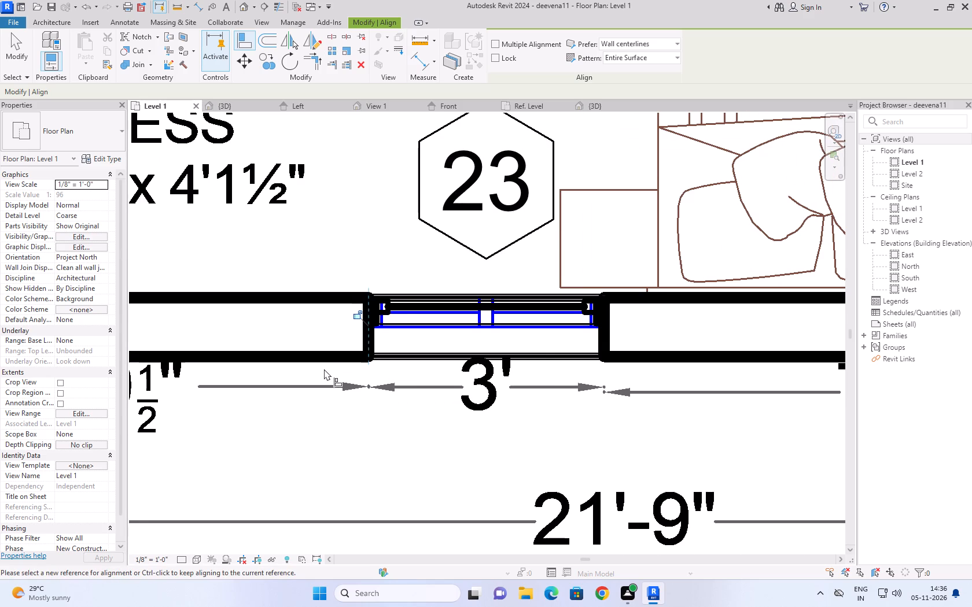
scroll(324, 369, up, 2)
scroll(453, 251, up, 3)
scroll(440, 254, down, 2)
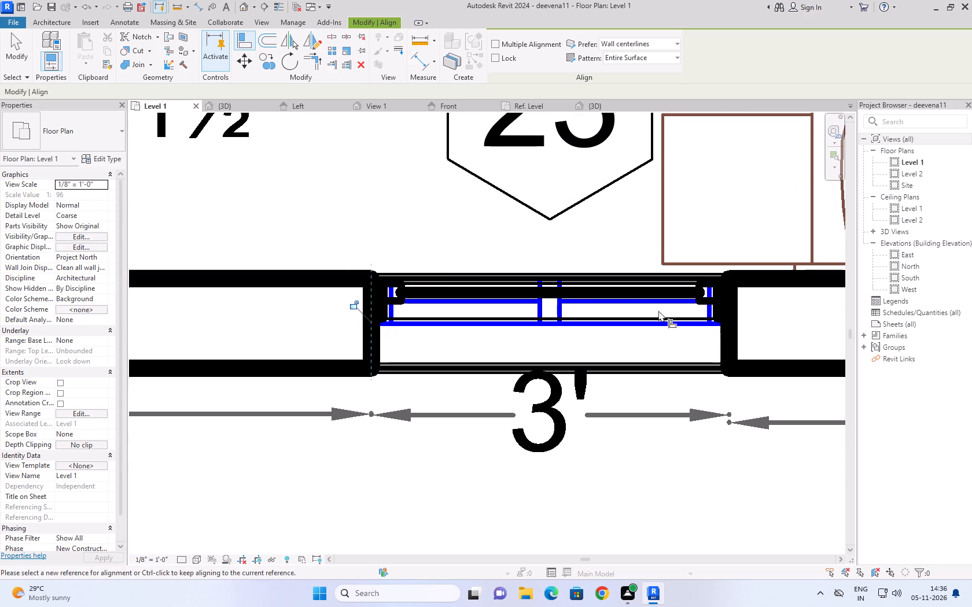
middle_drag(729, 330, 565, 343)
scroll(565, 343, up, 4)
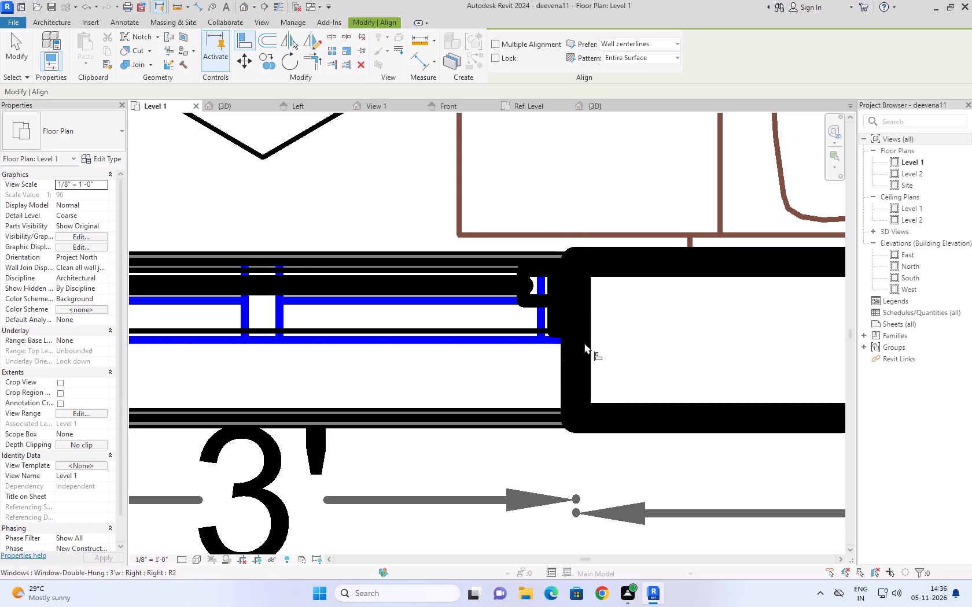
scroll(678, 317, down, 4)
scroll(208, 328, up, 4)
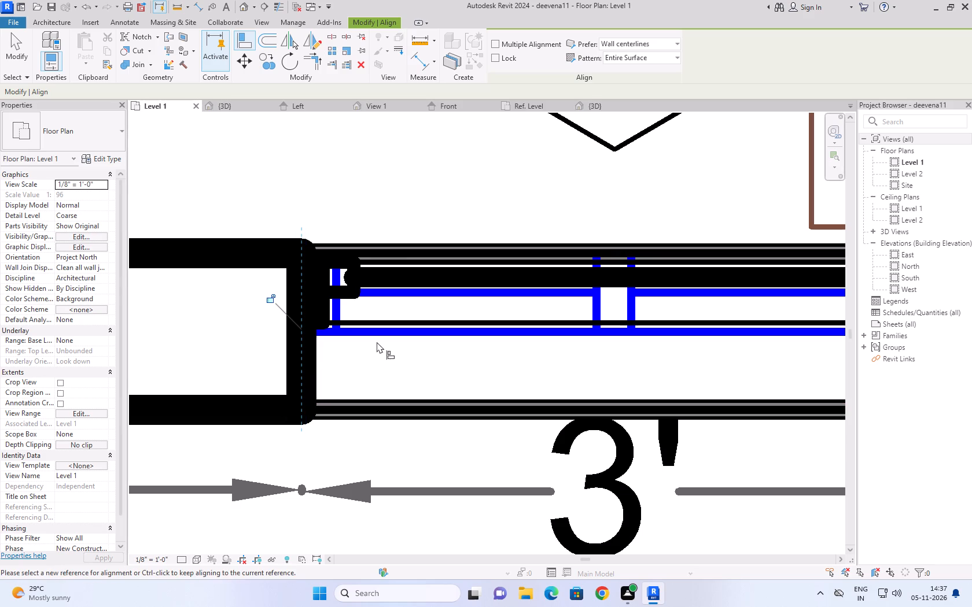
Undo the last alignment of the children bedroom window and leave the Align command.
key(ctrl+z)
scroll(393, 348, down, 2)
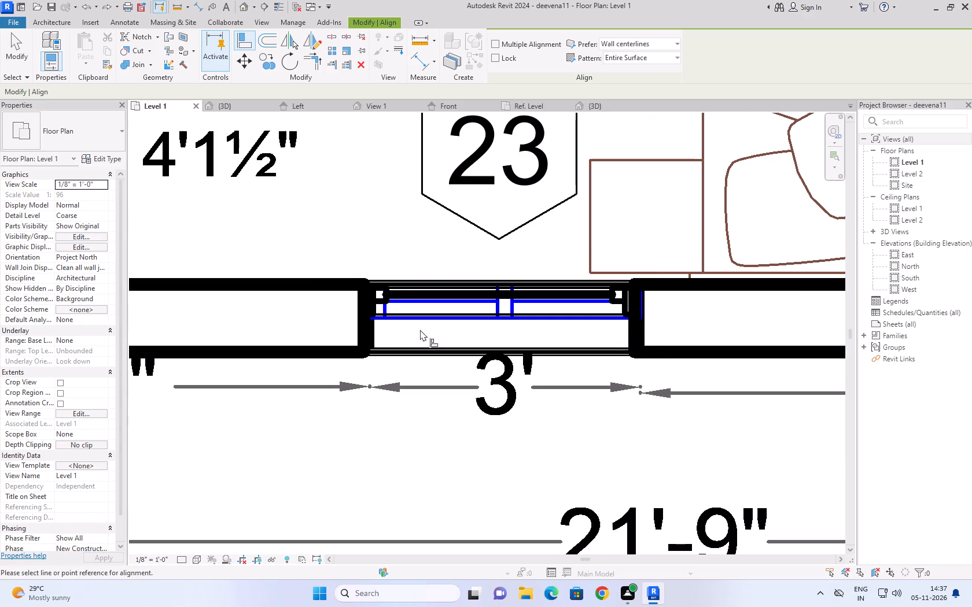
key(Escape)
Move the children bedroom window about 9" along the wall towards the dress area, clear of the marked opening's edge.
click(601, 287)
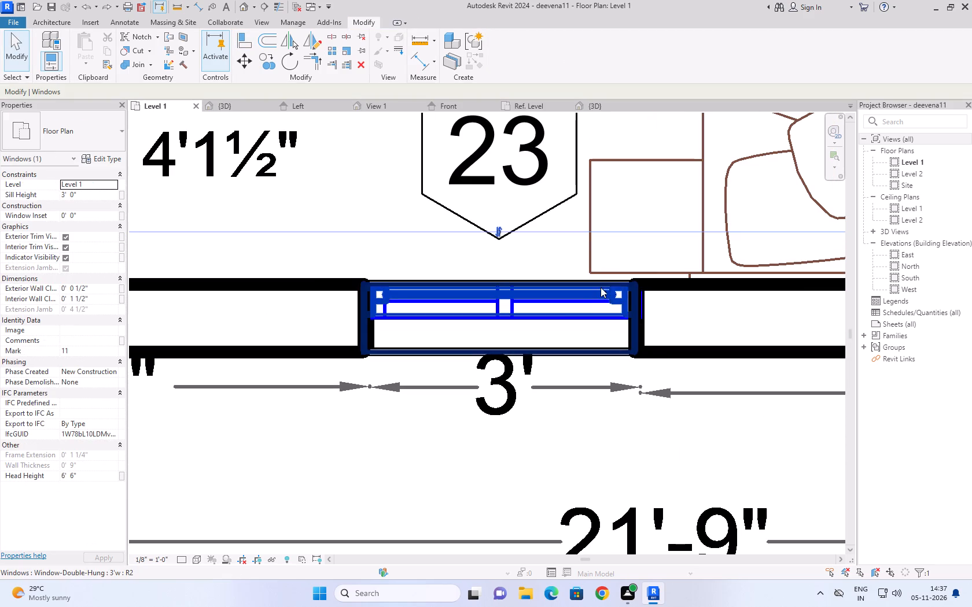
click(249, 60)
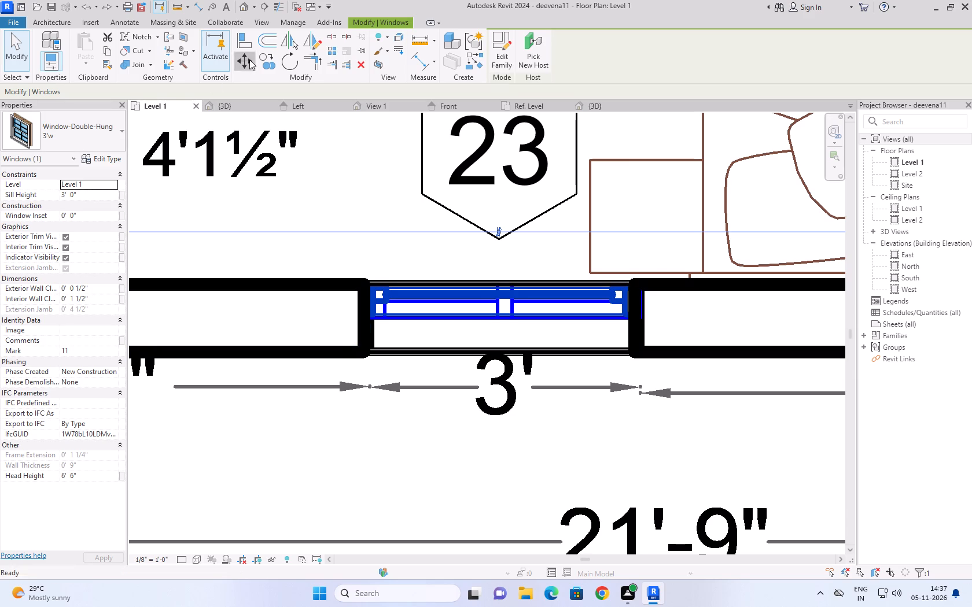
click(362, 352)
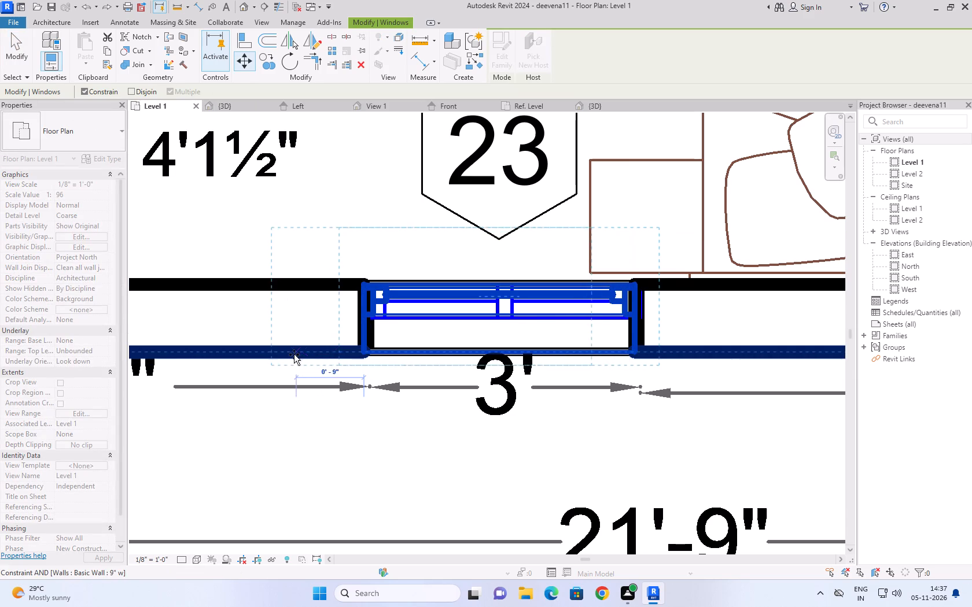
click(294, 354)
key(Escape)
key(Escape)
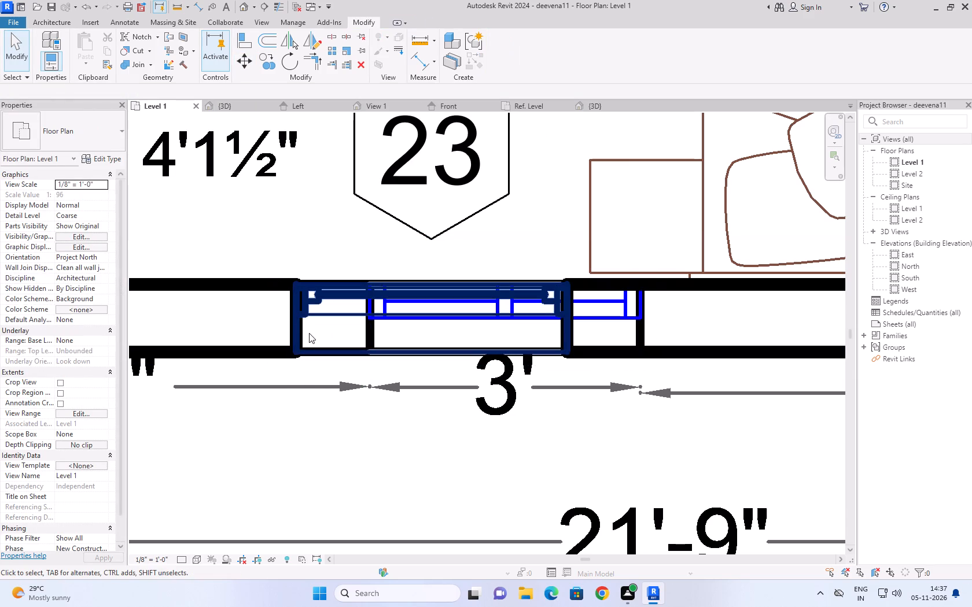
Align the children bedroom window's dress-side edge with the dress-side edge of the marked 3' opening.
click(308, 320)
click(242, 44)
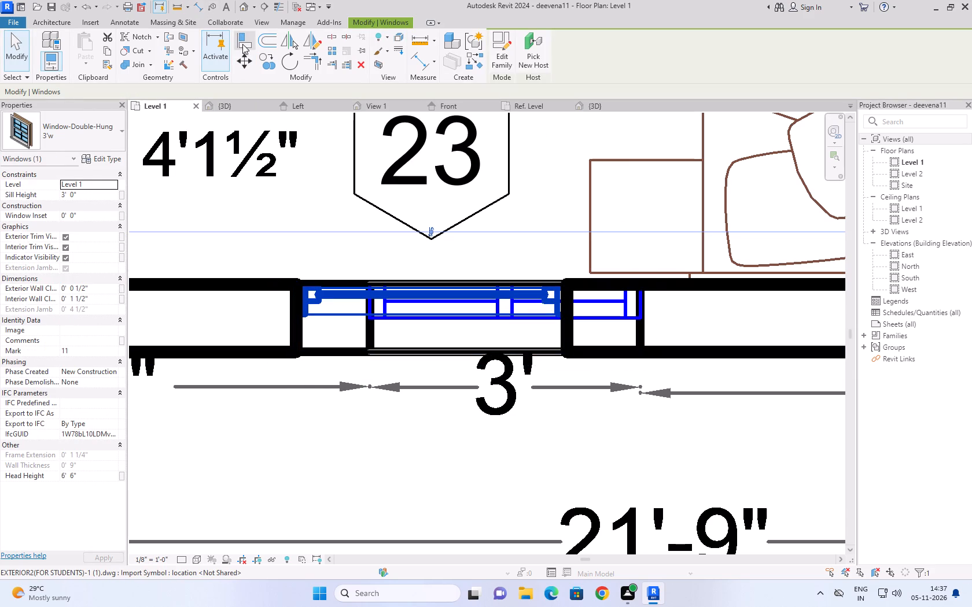
click(370, 332)
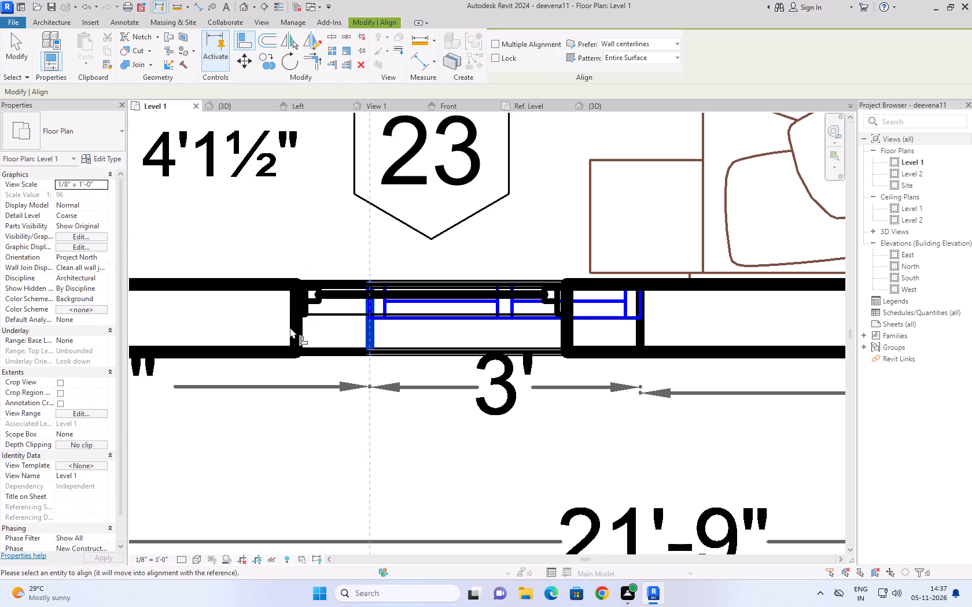
click(298, 327)
key(Escape)
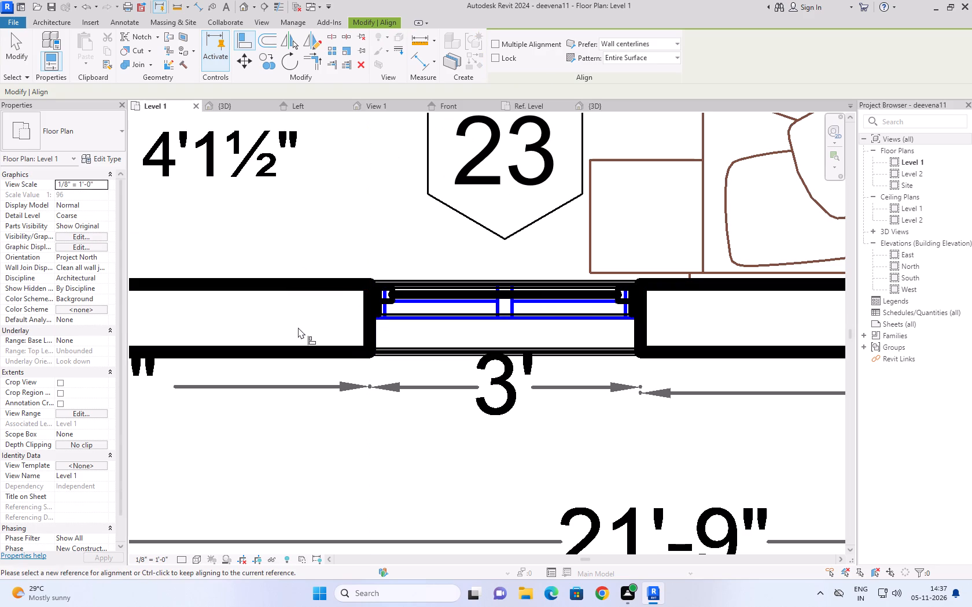
key(Escape)
key(Escape)
Duplicate the family lounge window's 24" x 42" type as a new type named 4'.
scroll(298, 327, down, 8)
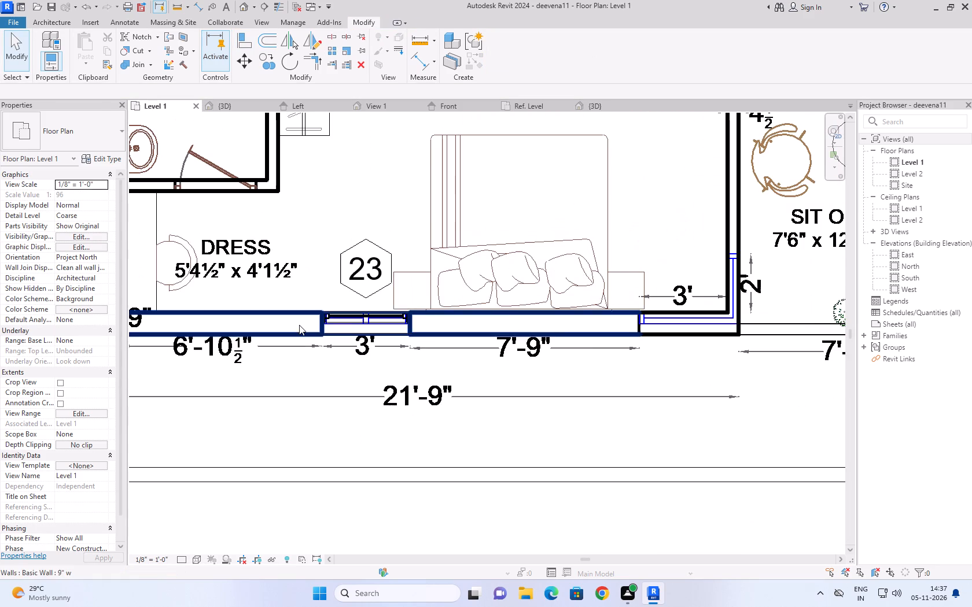
middle_drag(542, 298, 264, 469)
scroll(264, 469, down, 3)
scroll(446, 193, up, 1)
middle_drag(446, 193, 470, 361)
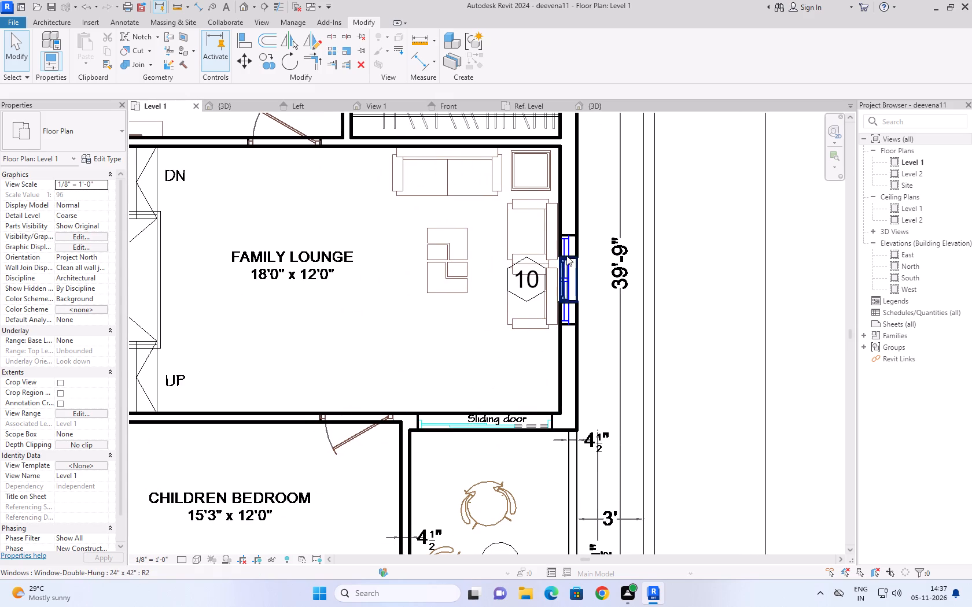
scroll(566, 256, down, 2)
scroll(613, 234, down, 5)
scroll(720, 250, down, 3)
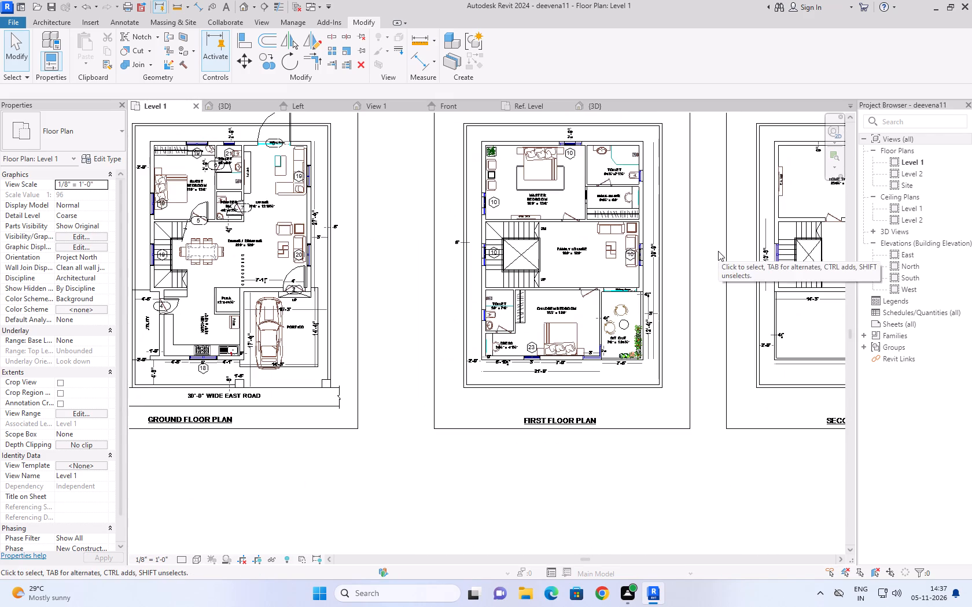
scroll(641, 202, up, 4)
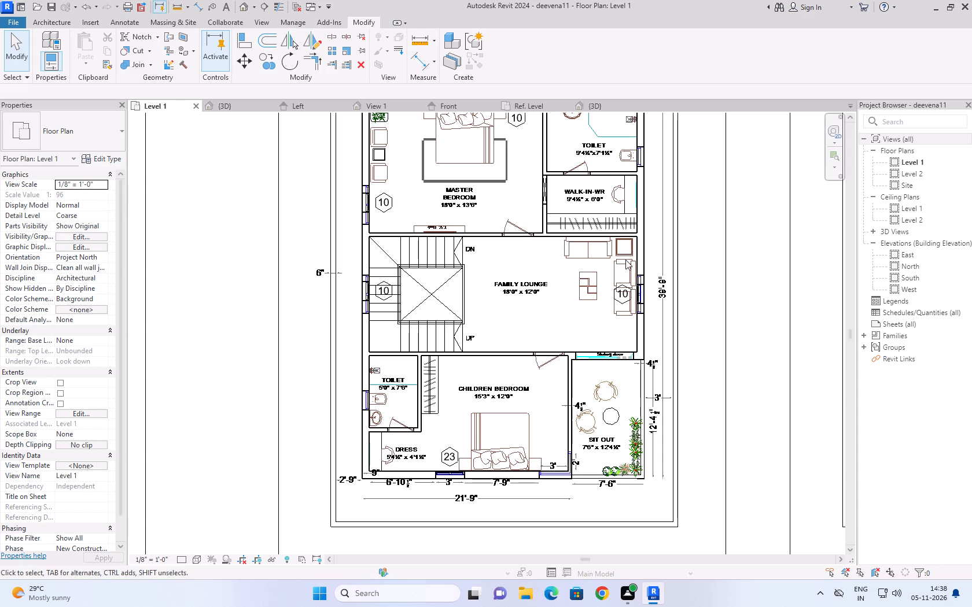
scroll(625, 350, up, 4)
scroll(639, 226, up, 4)
scroll(704, 204, up, 3)
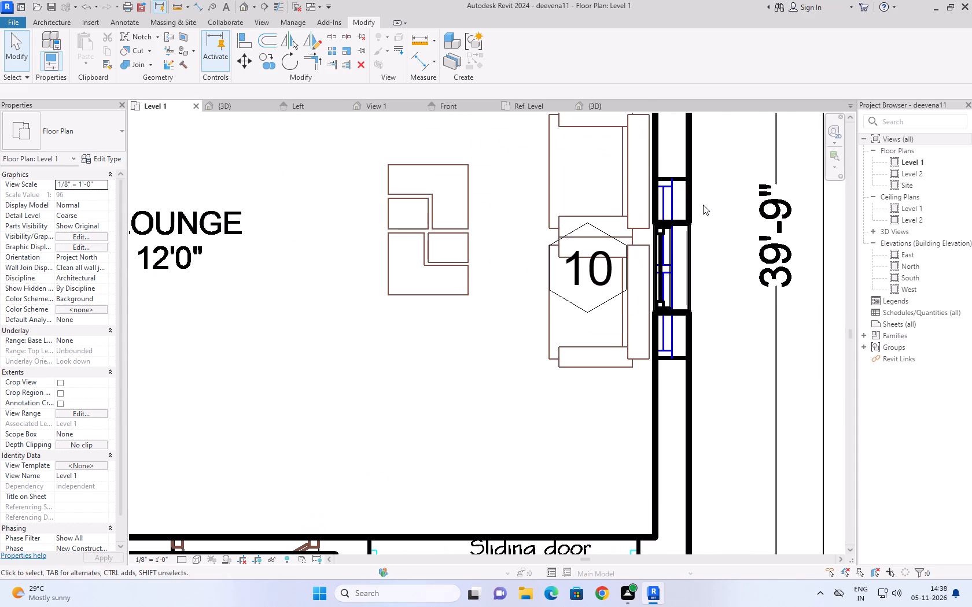
click(670, 247)
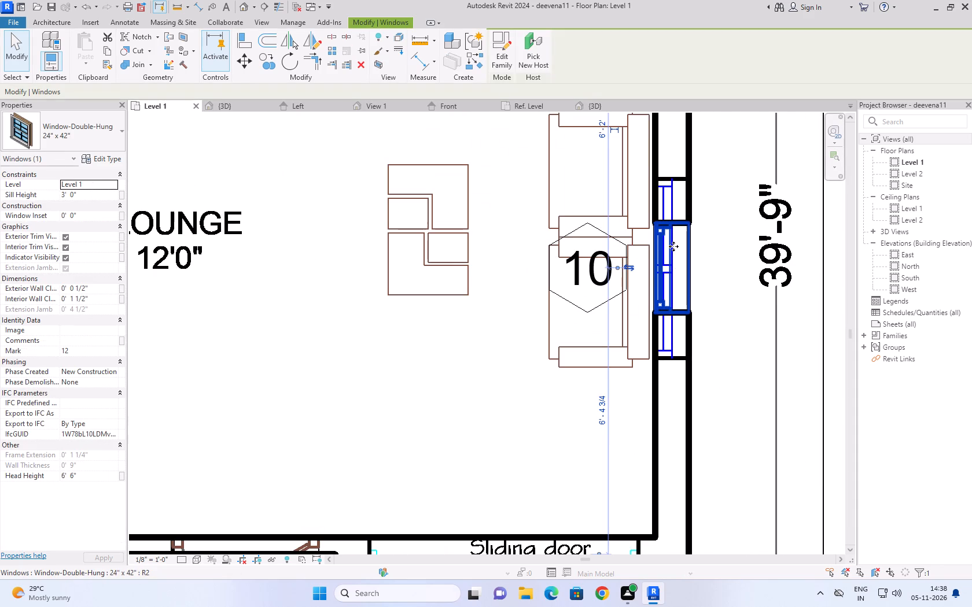
click(99, 159)
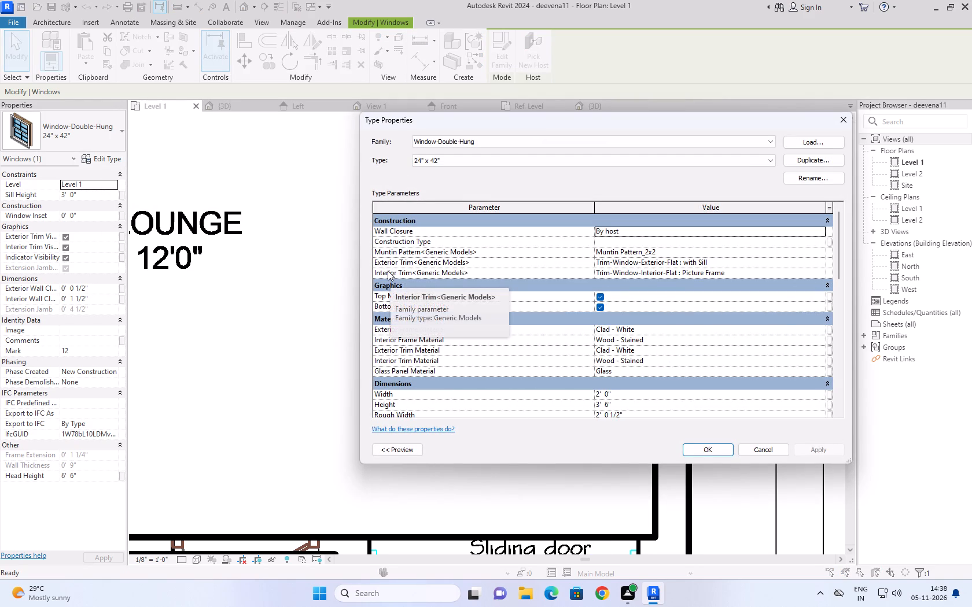
click(817, 162)
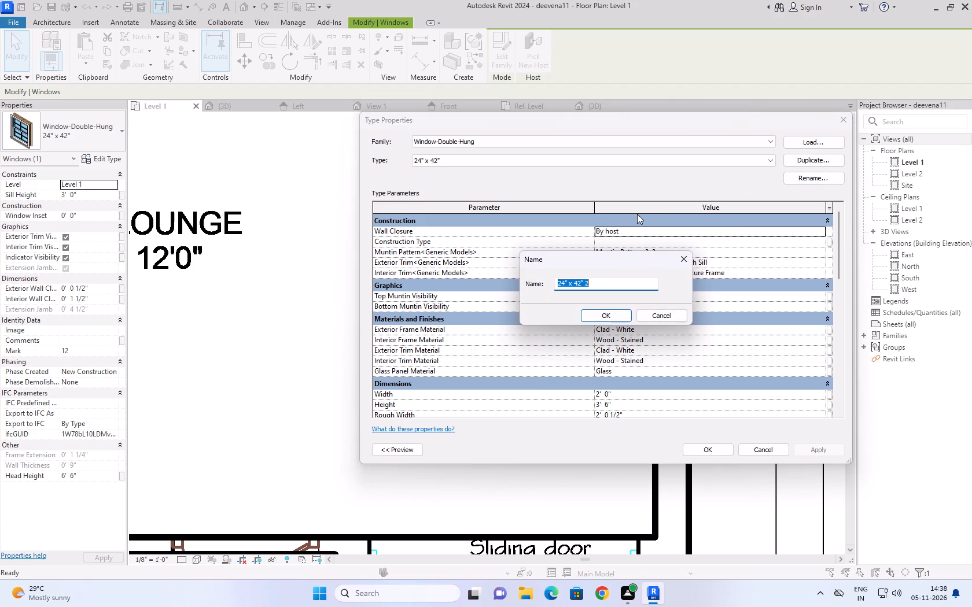
key(4)
key(apostrophe)
key(Return)
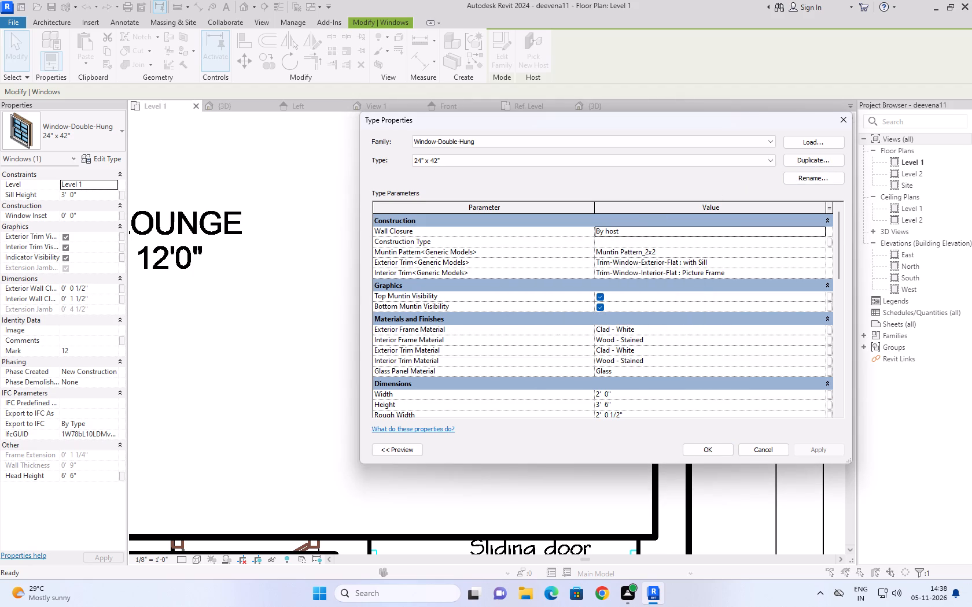
Set the 4' window type's width to 4' and apply the type to the family lounge window.
scroll(606, 352, down, 3)
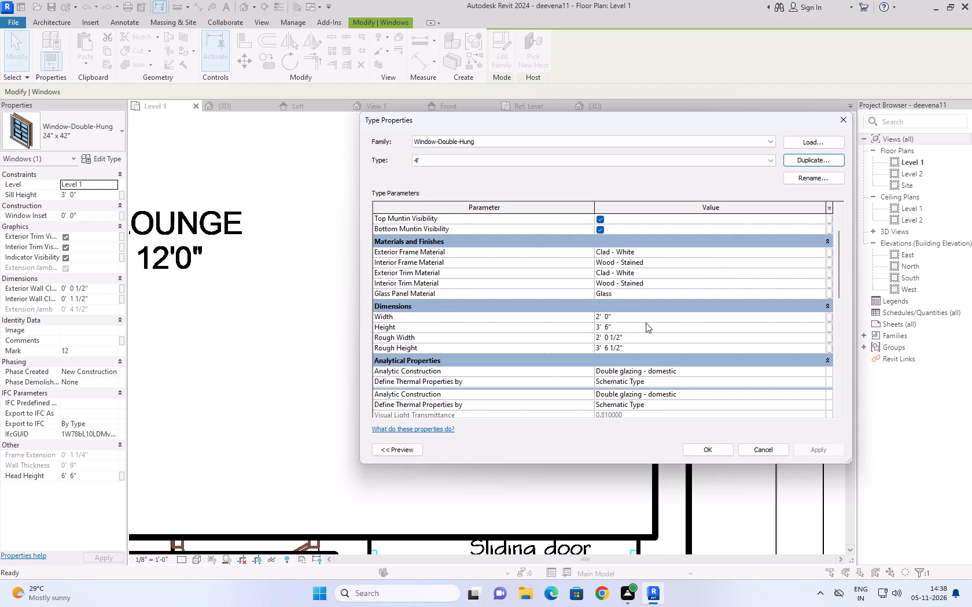
click(653, 312)
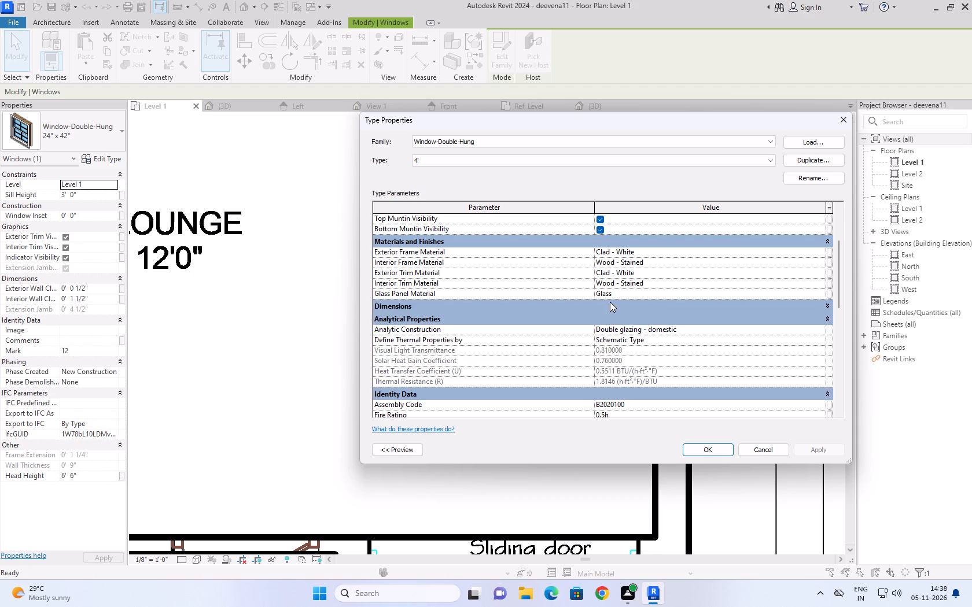
click(607, 302)
click(618, 318)
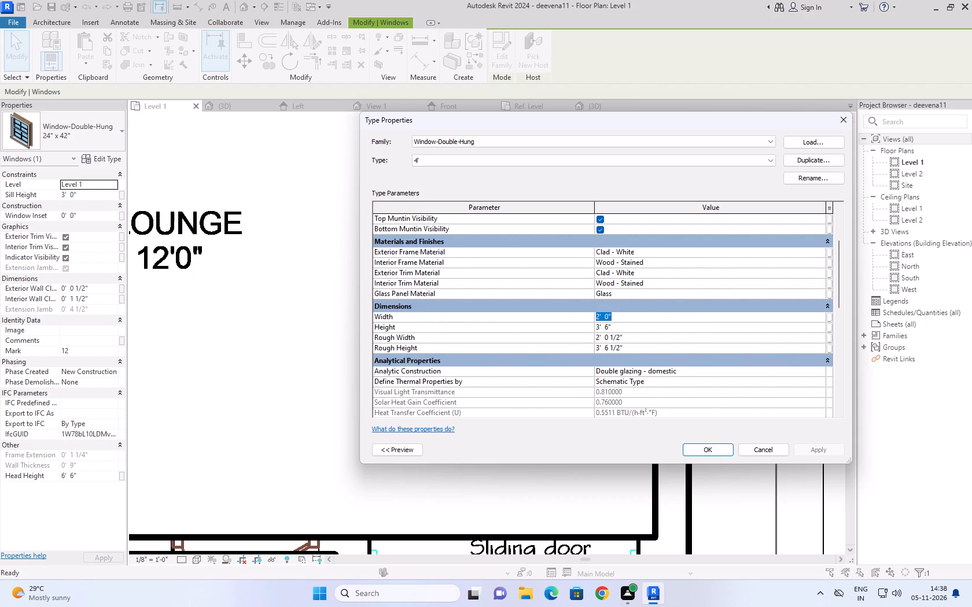
key(4)
key(apostrophe)
key(Return)
key(Return)
key(Return)
key(Return)
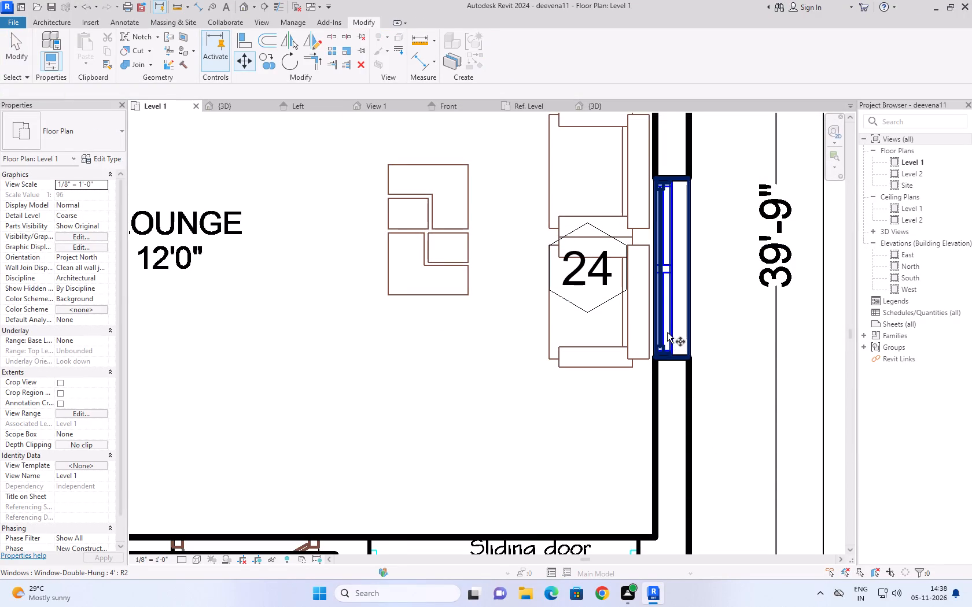
Move the family lounge window about 1'-3" along the wall towards the sliding door, clear of the marked opening's far edge.
click(246, 65)
scroll(680, 323, up, 3)
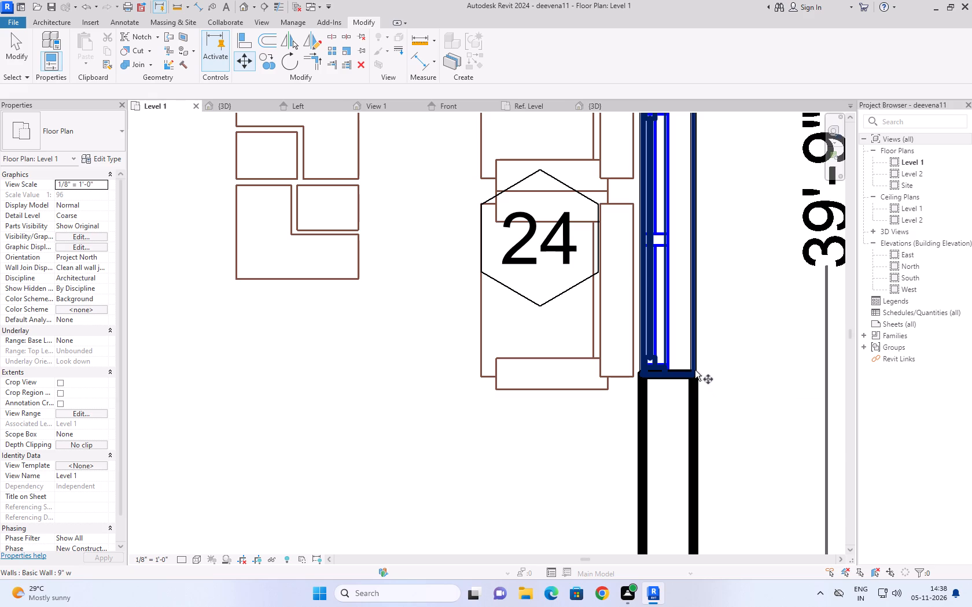
key(Escape)
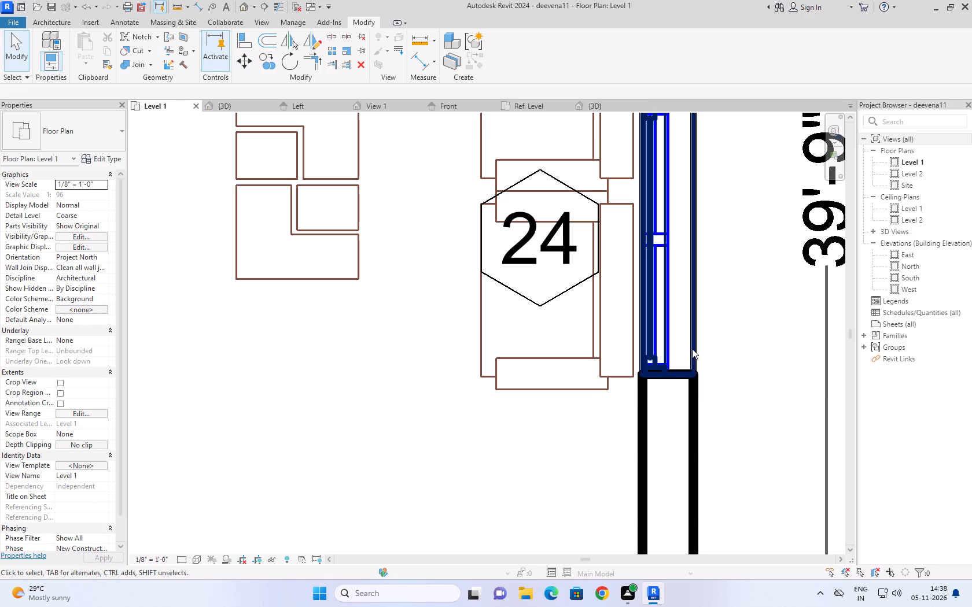
click(692, 349)
click(247, 61)
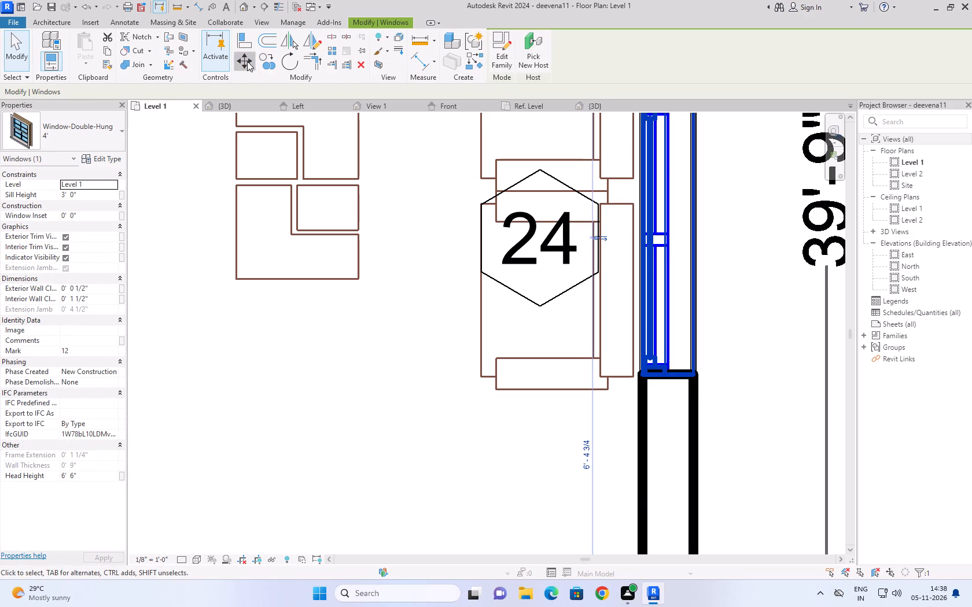
click(695, 374)
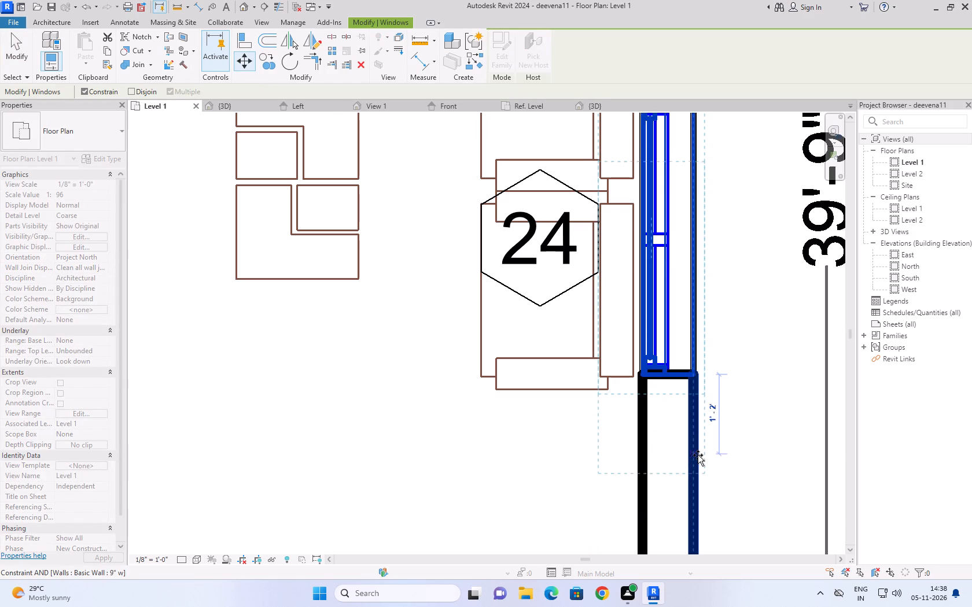
click(697, 460)
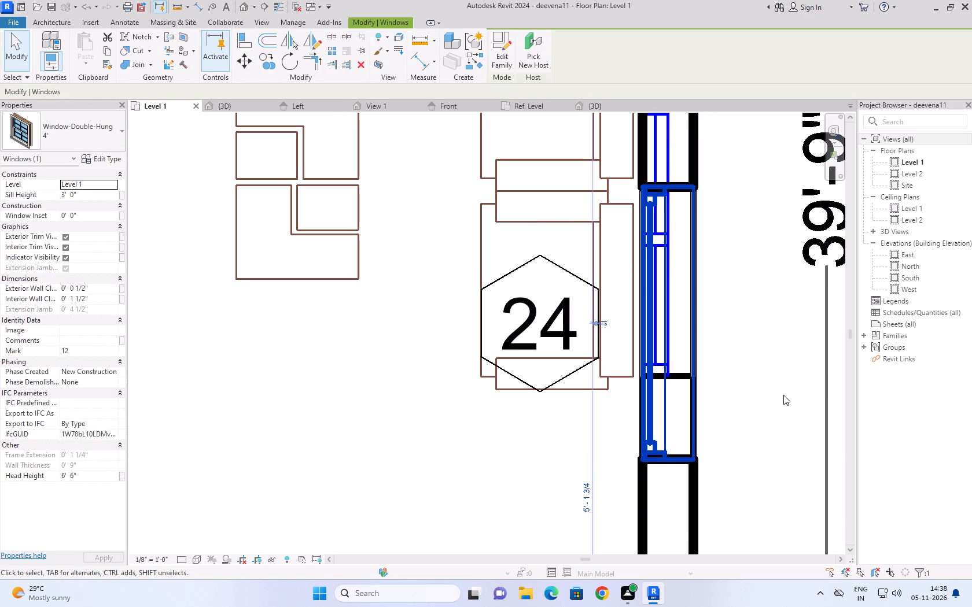
key(Escape)
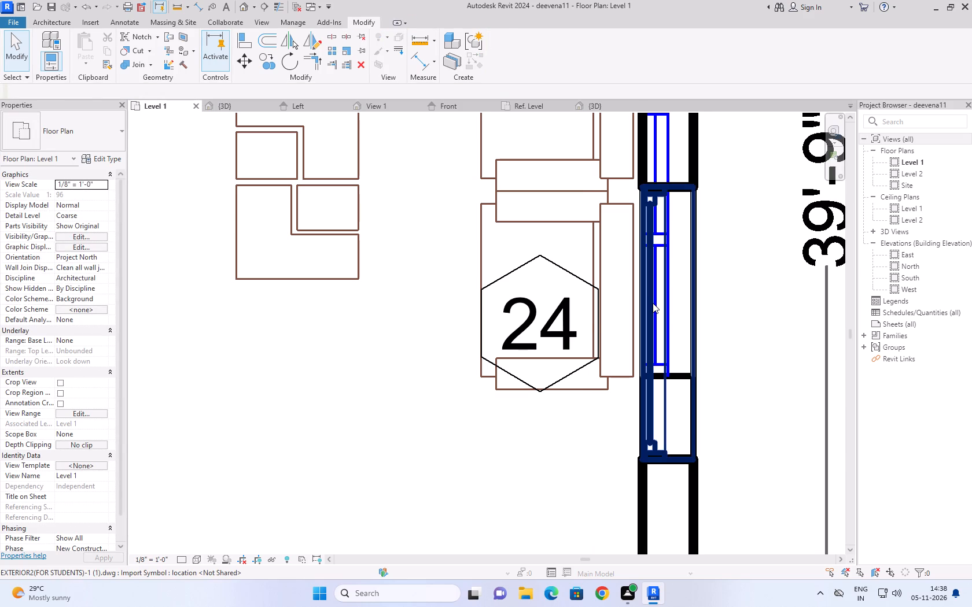
Align the family lounge window's walk-in-wardrobe-side edge with the matching edge of the marked opening.
click(653, 303)
scroll(657, 284, down, 3)
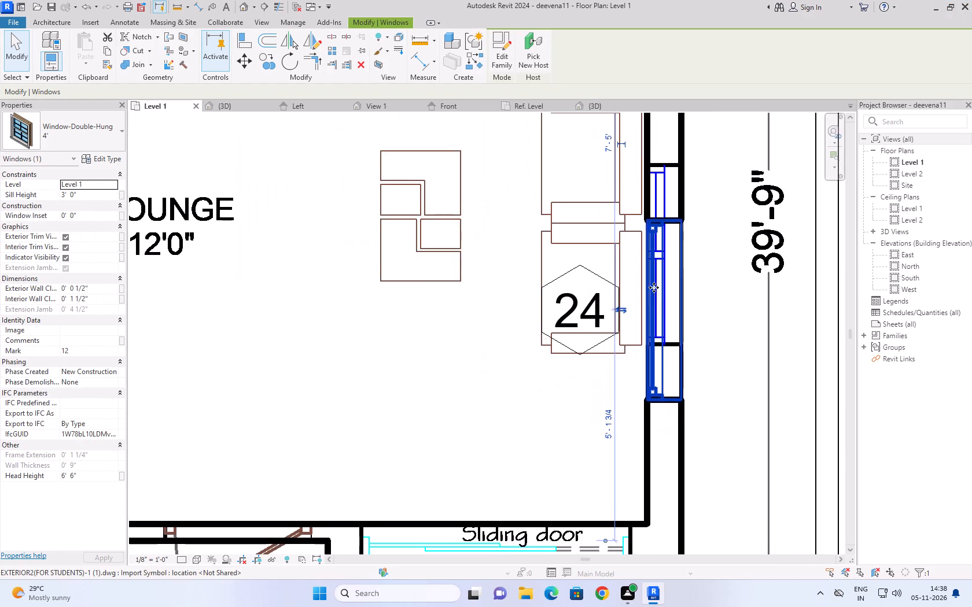
middle_drag(654, 286, 645, 310)
click(242, 42)
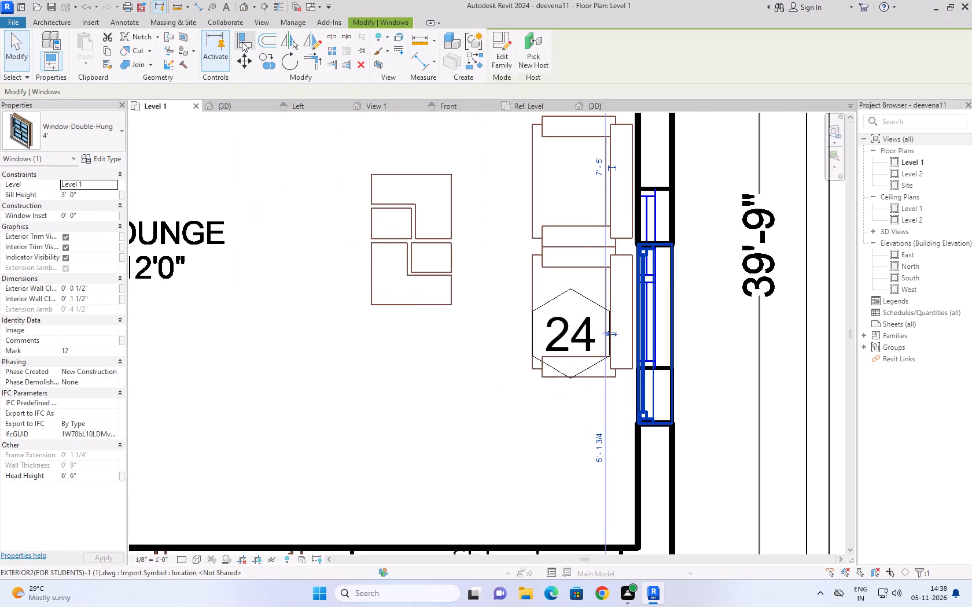
click(661, 187)
click(670, 245)
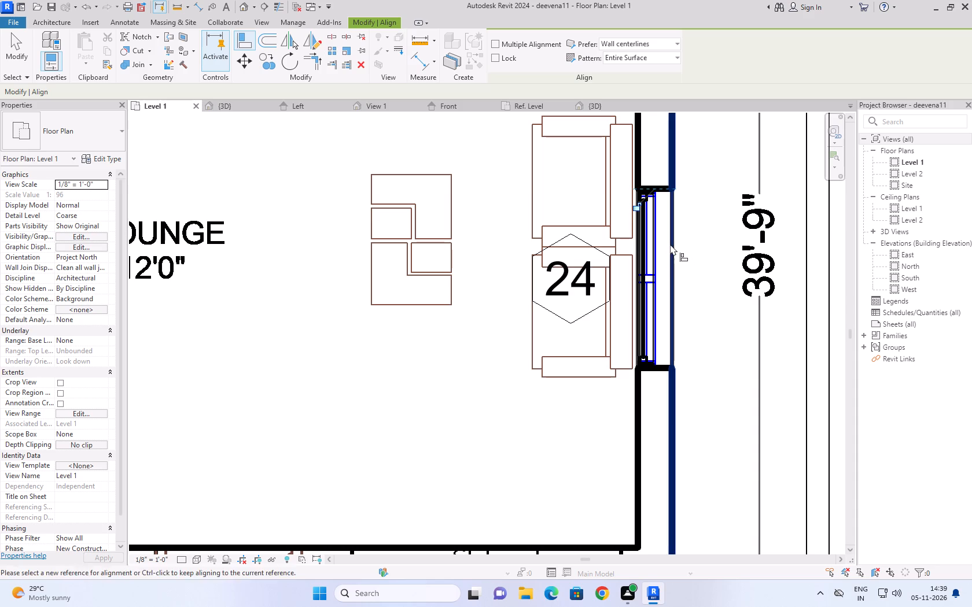
key(Escape)
key(Escape)
Measure the width of the marked opening in the master bedroom's bed-head wall with an aligned dimension.
scroll(692, 240, down, 4)
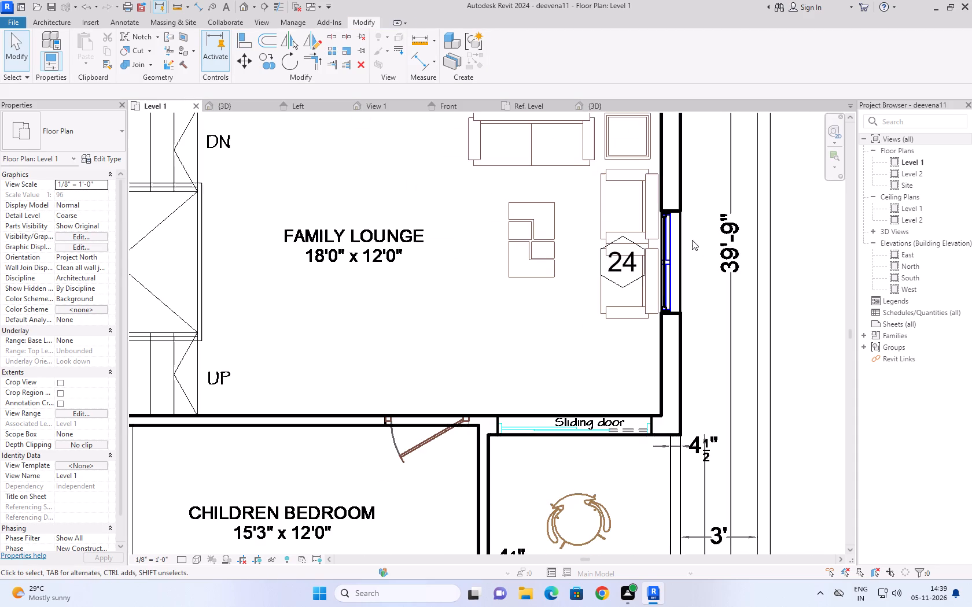
middle_drag(692, 242, 694, 486)
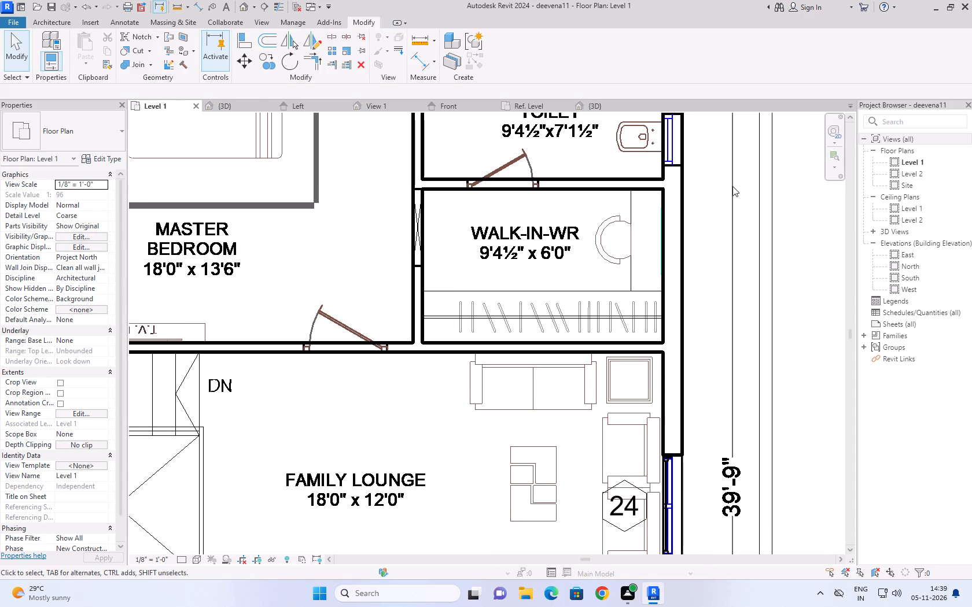
middle_drag(712, 194, 770, 400)
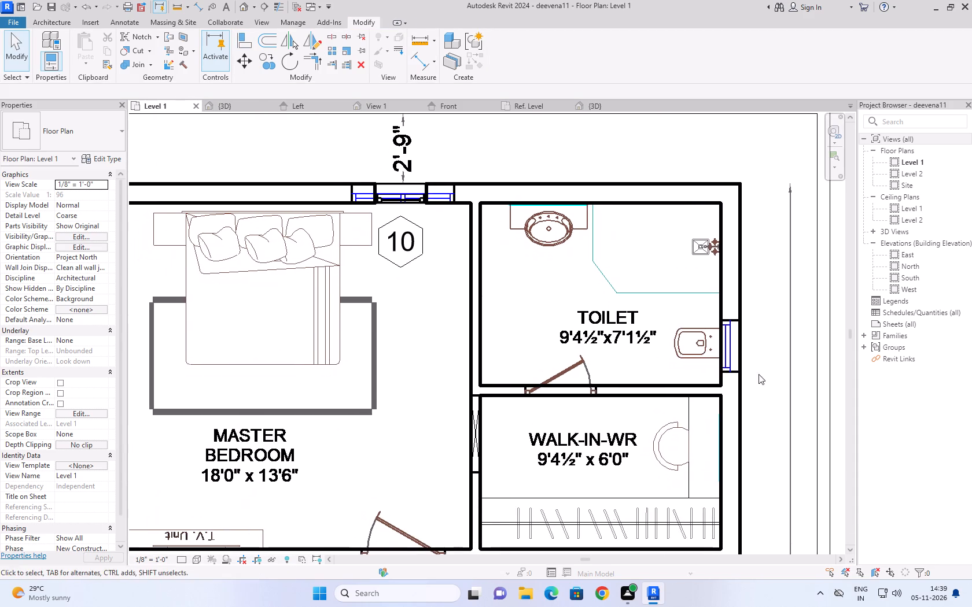
scroll(346, 196, up, 2)
scroll(432, 217, up, 2)
scroll(356, 155, up, 2)
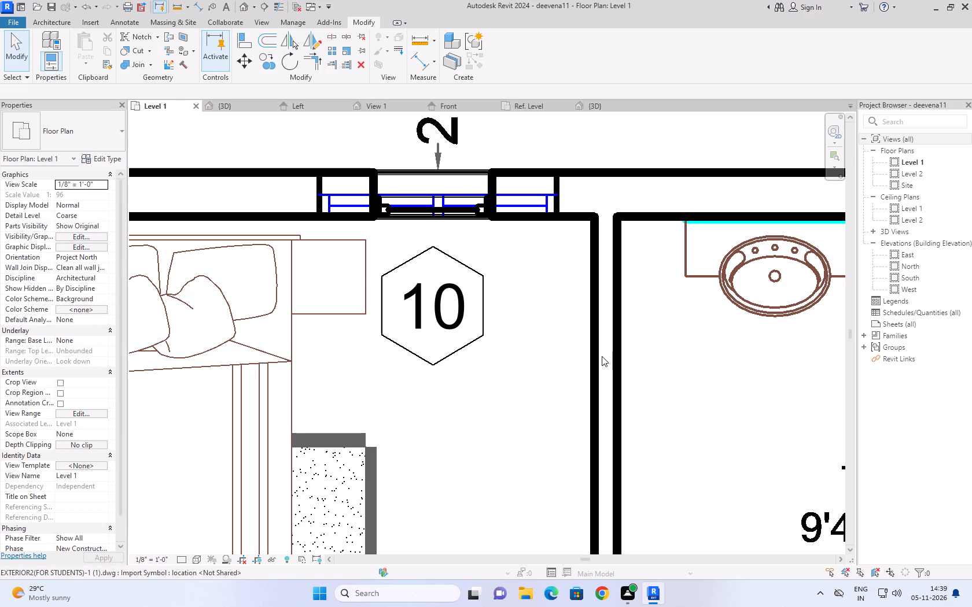
scroll(549, 345, down, 7)
middle_drag(547, 341, 470, 184)
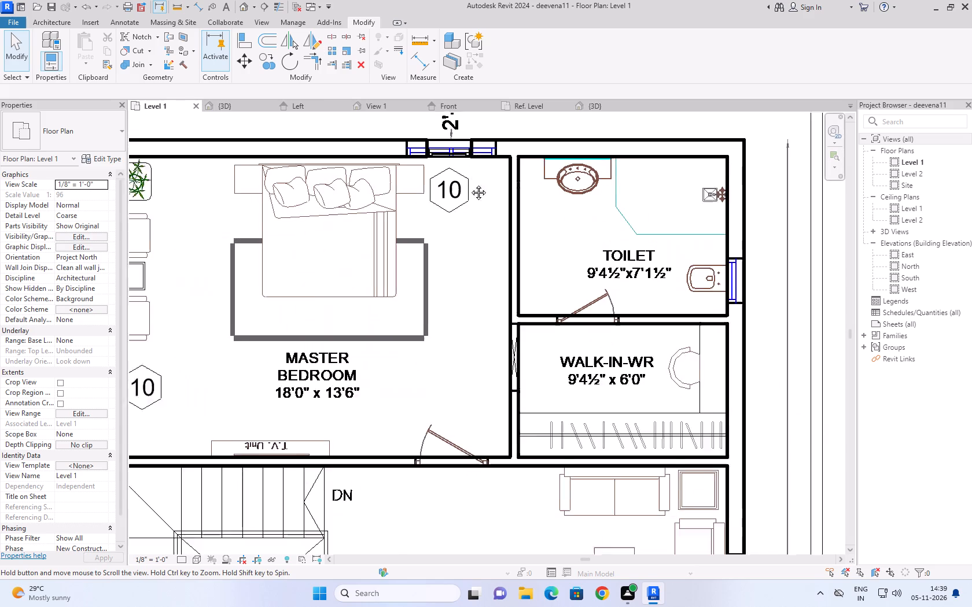
middle_drag(470, 184, 530, 340)
scroll(531, 340, up, 1)
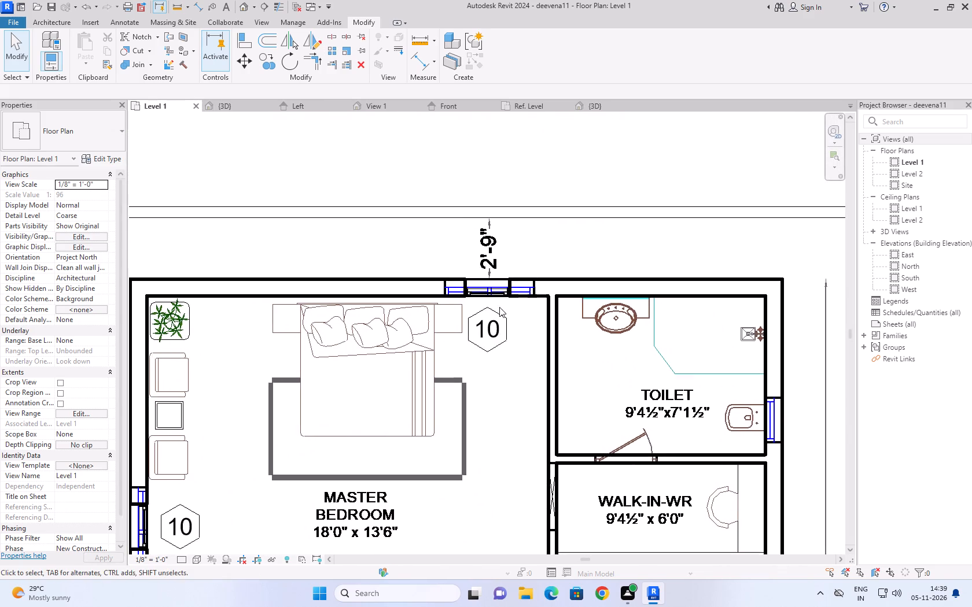
scroll(465, 273, up, 7)
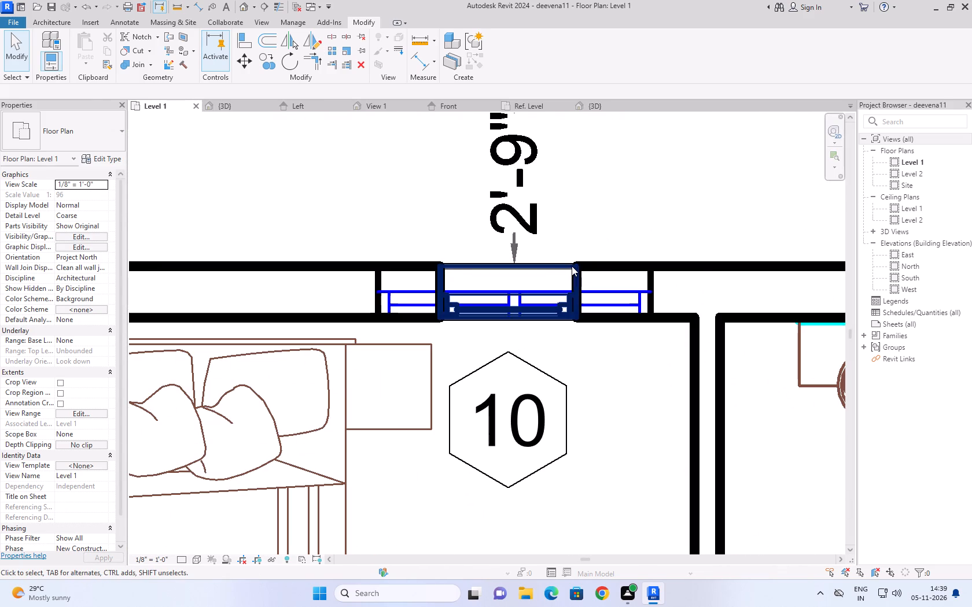
click(572, 266)
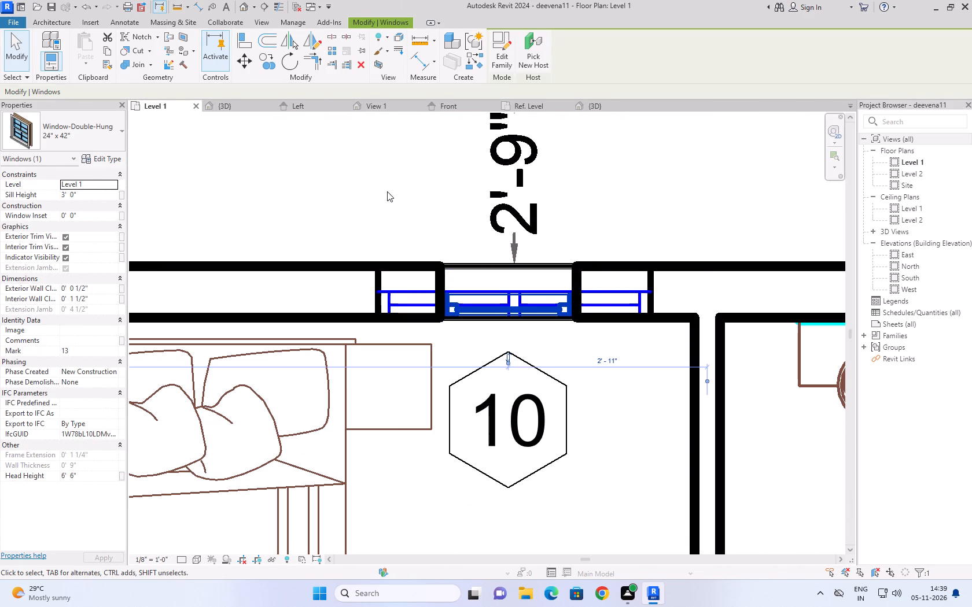
click(387, 191)
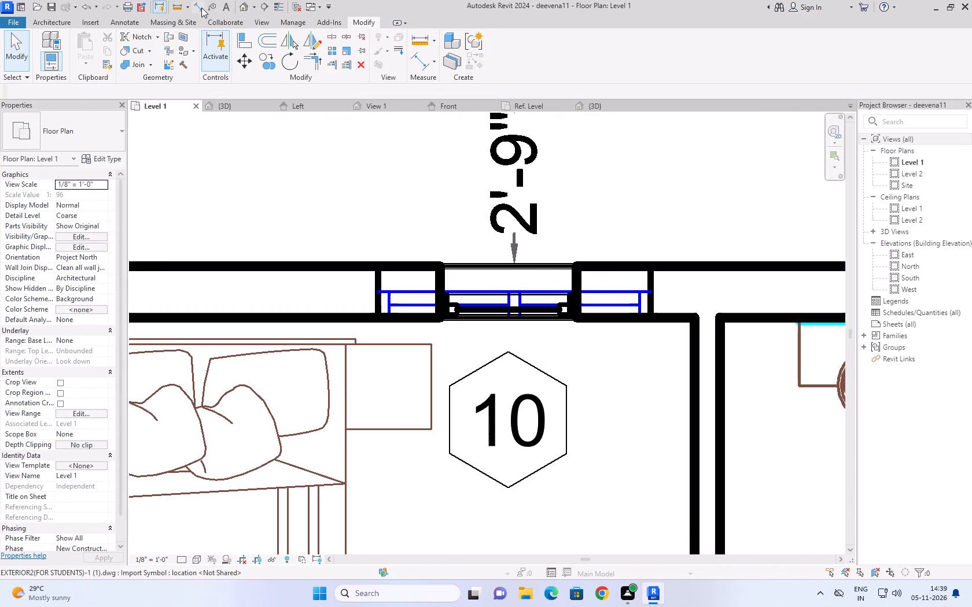
click(201, 8)
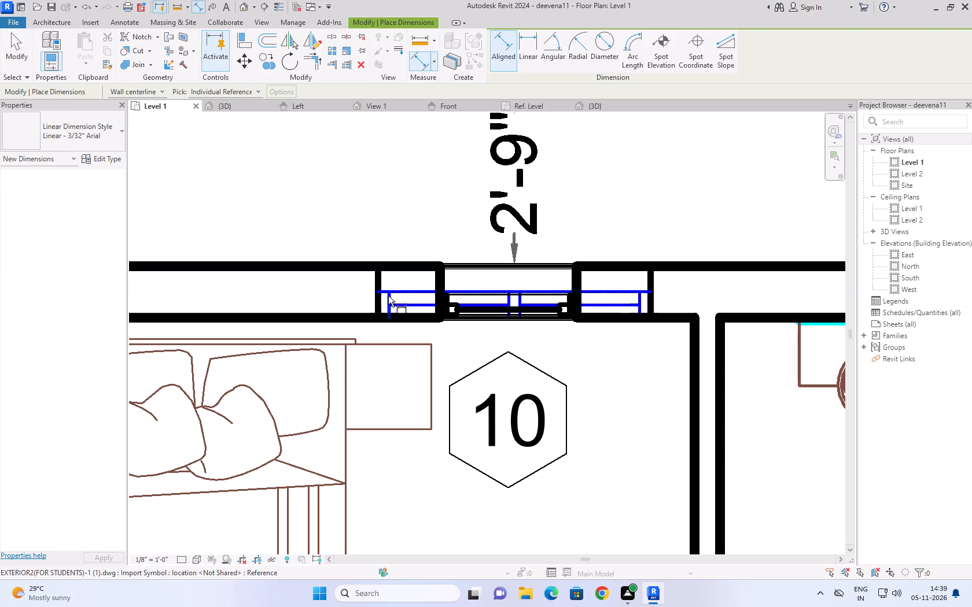
click(376, 282)
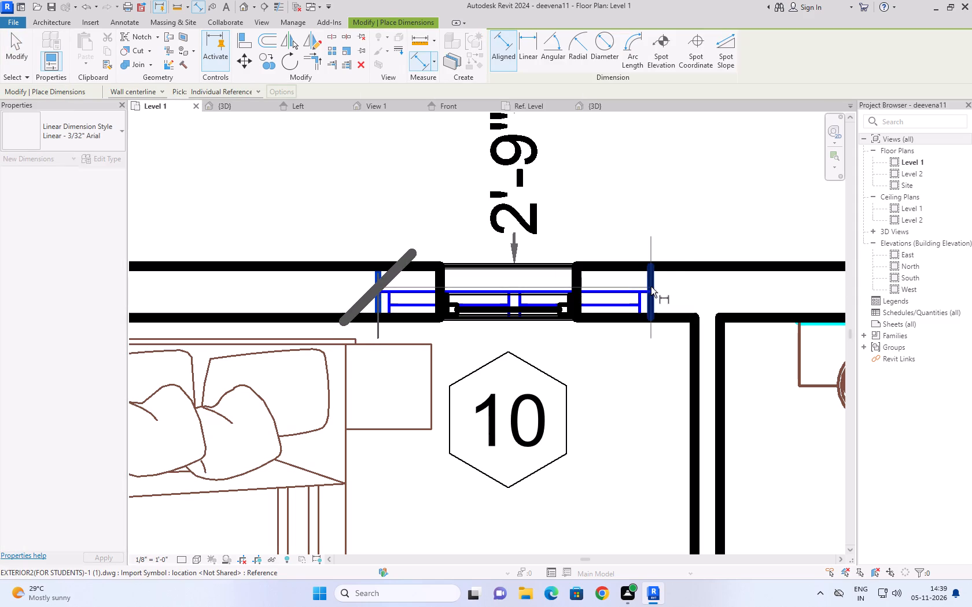
click(651, 287)
key(Escape)
key(Escape)
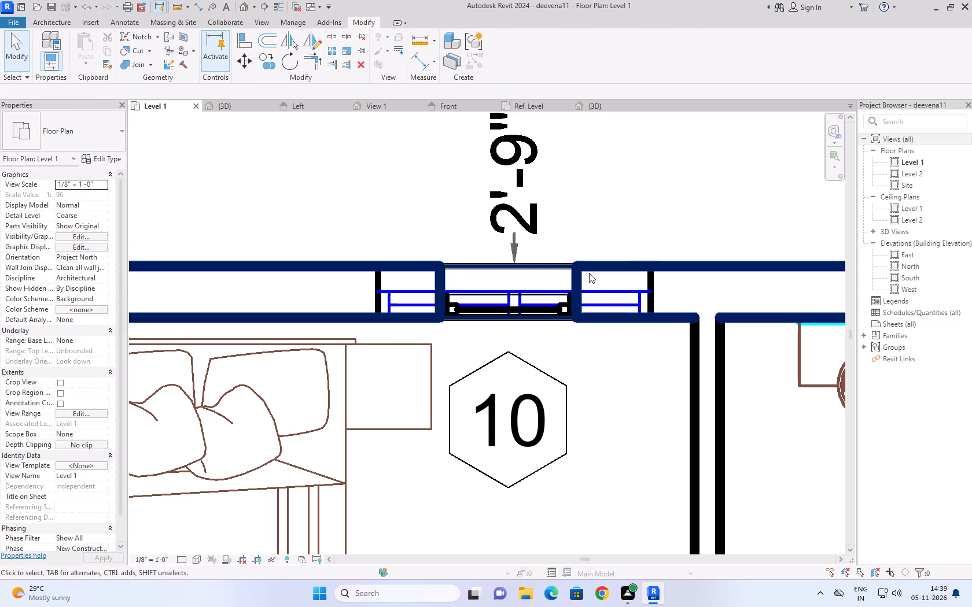
Change the master bedroom's bed-head wall window to the 4' double-hung type.
click(572, 291)
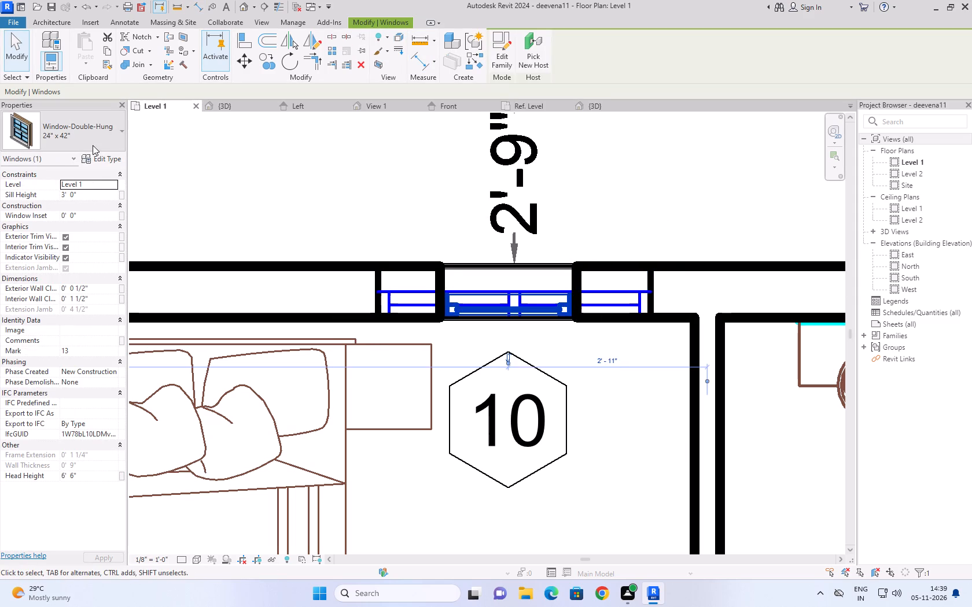
click(103, 157)
click(488, 162)
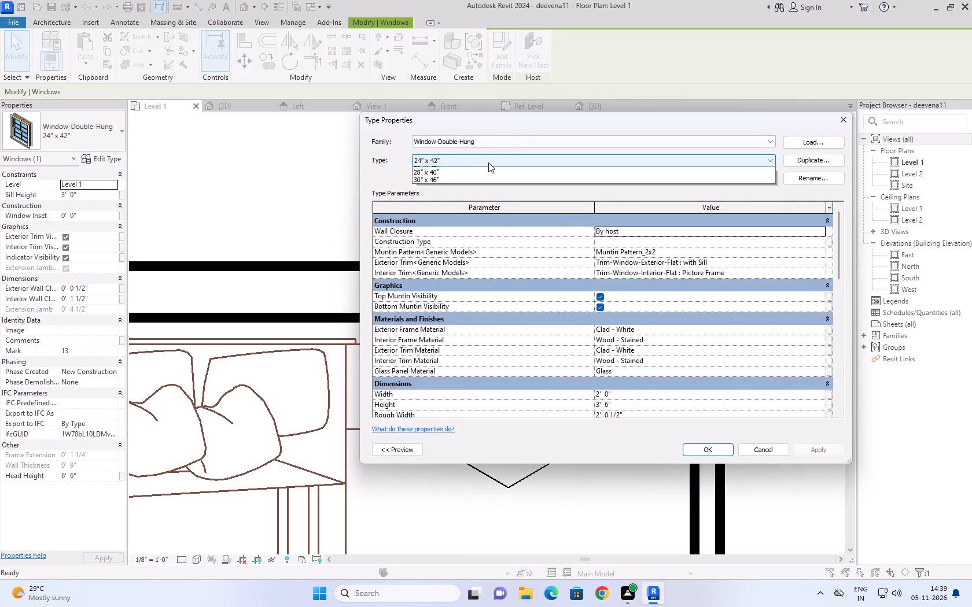
click(456, 176)
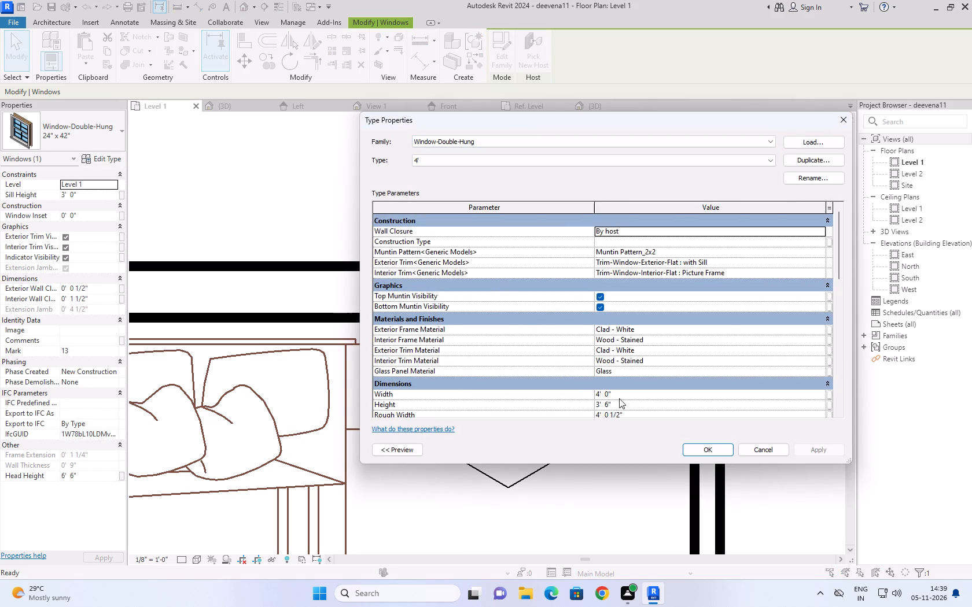
click(709, 453)
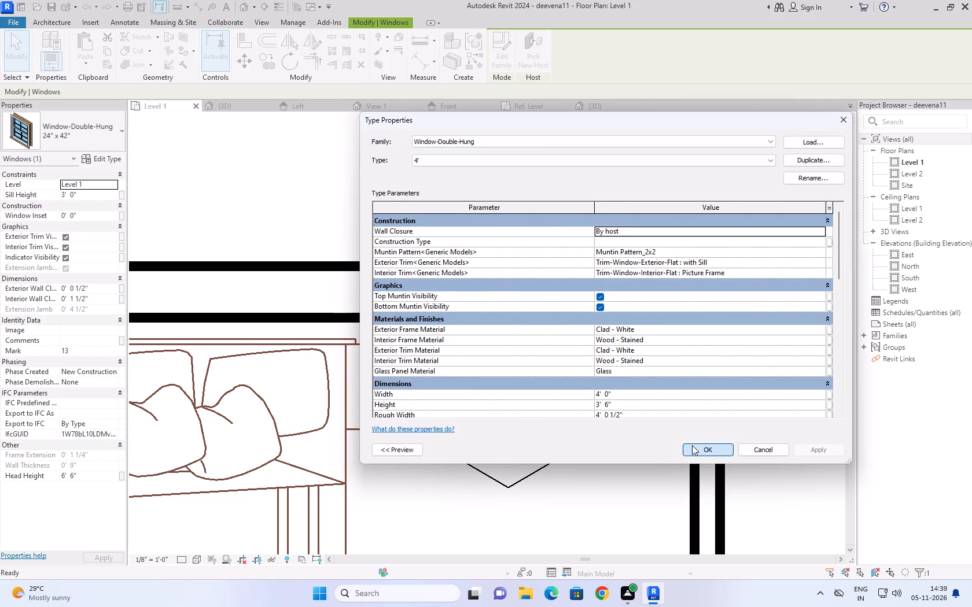
Move the bed-head wall window about 1'-3" along the wall away from the toilet, clear of the marked opening's edge.
scroll(341, 283, up, 2)
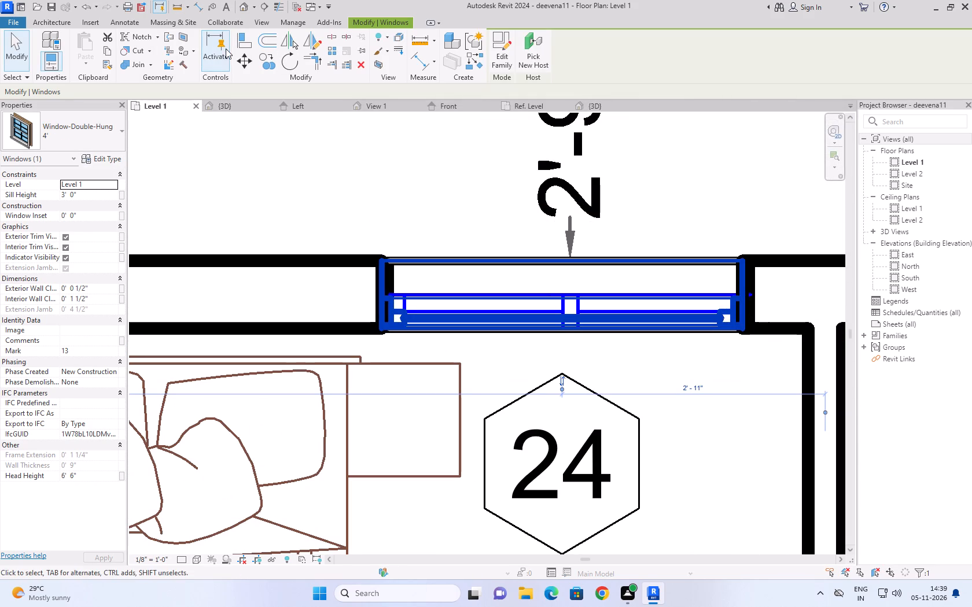
click(238, 53)
click(380, 258)
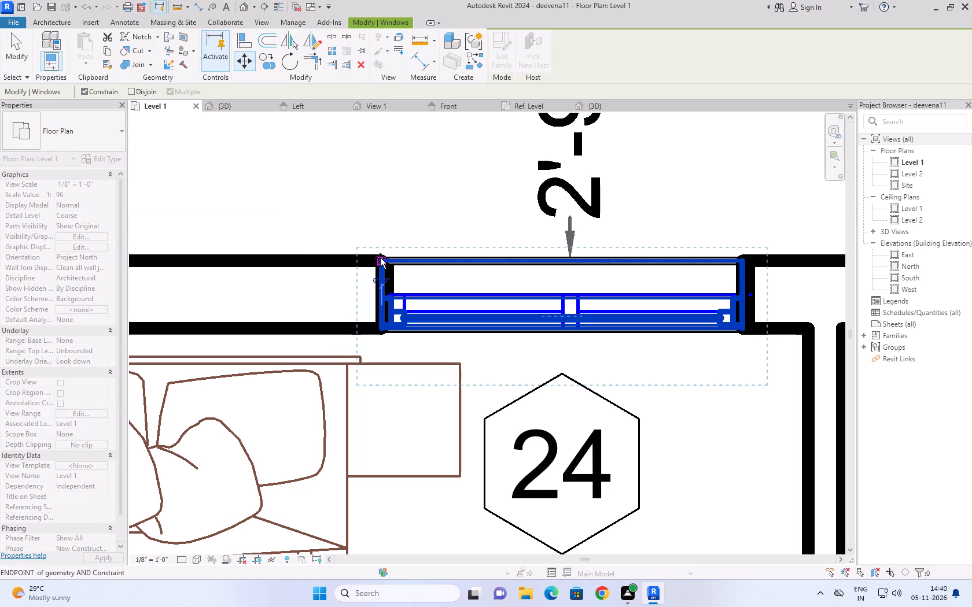
click(270, 264)
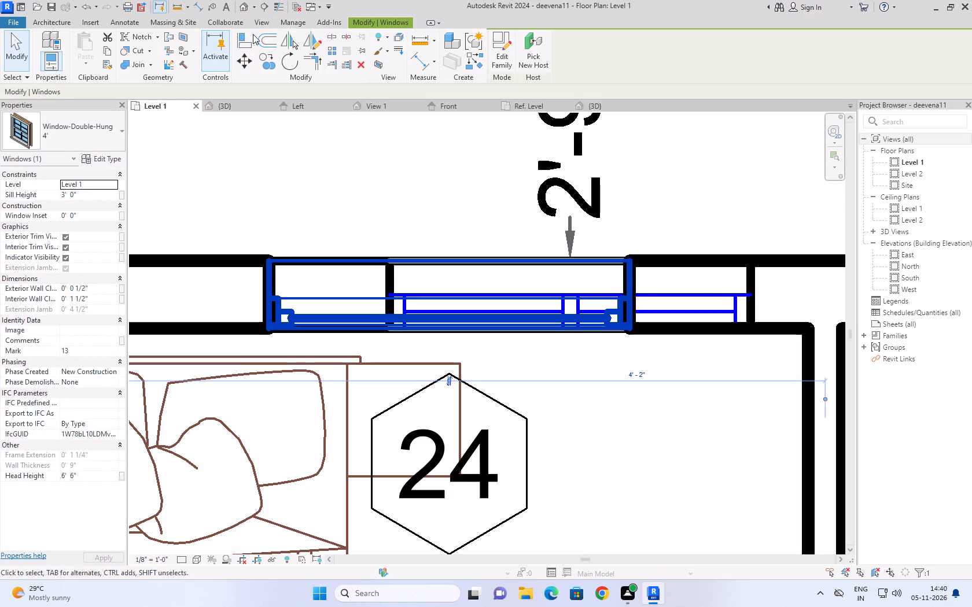
Align the bed-head wall window's bed-side edge with the matching edge of the marked opening.
click(243, 36)
click(388, 280)
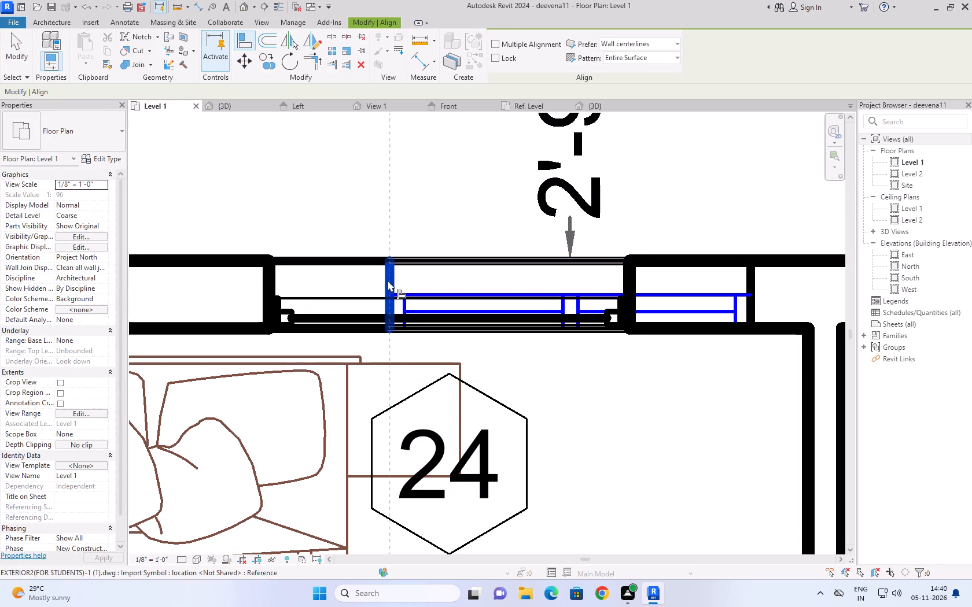
click(269, 287)
key(Escape)
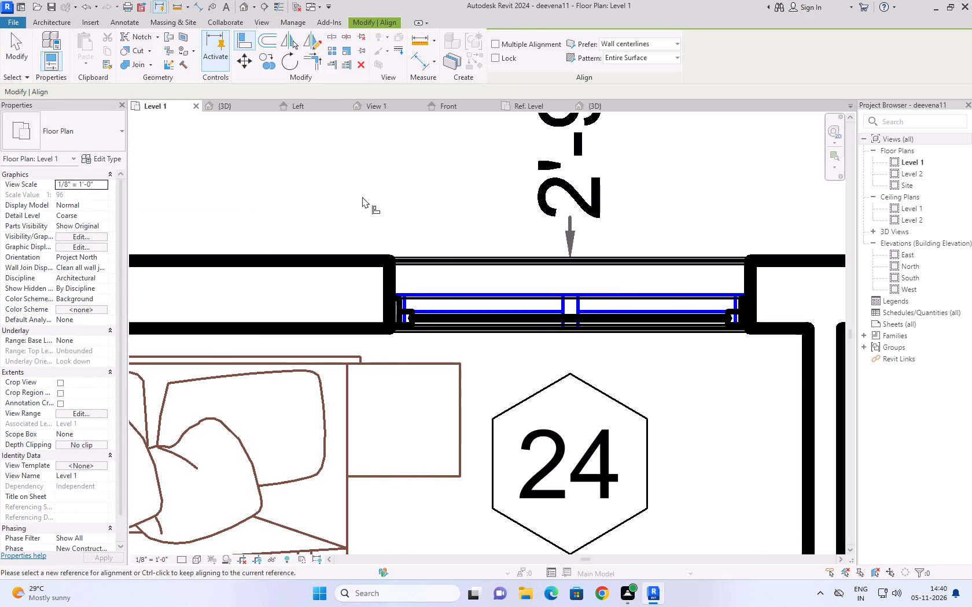
scroll(364, 195, down, 6)
key(Escape)
Change the master bedroom window in the outer wall beside the armchairs to the 4' double-hung type.
scroll(364, 195, down, 2)
middle_drag(364, 195, 648, 198)
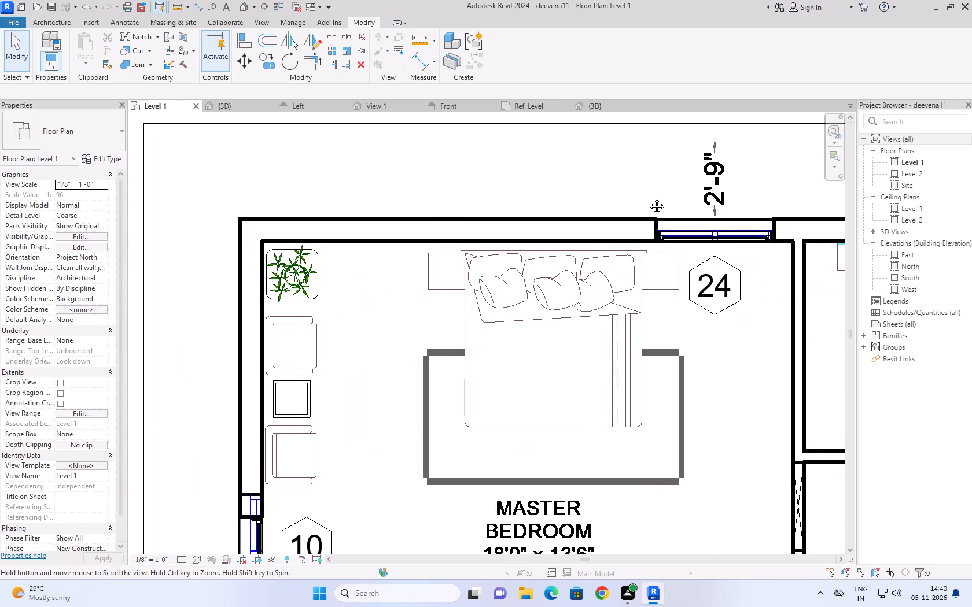
middle_drag(648, 198, 650, 197)
scroll(650, 197, down, 4)
scroll(378, 425, up, 5)
scroll(348, 333, up, 4)
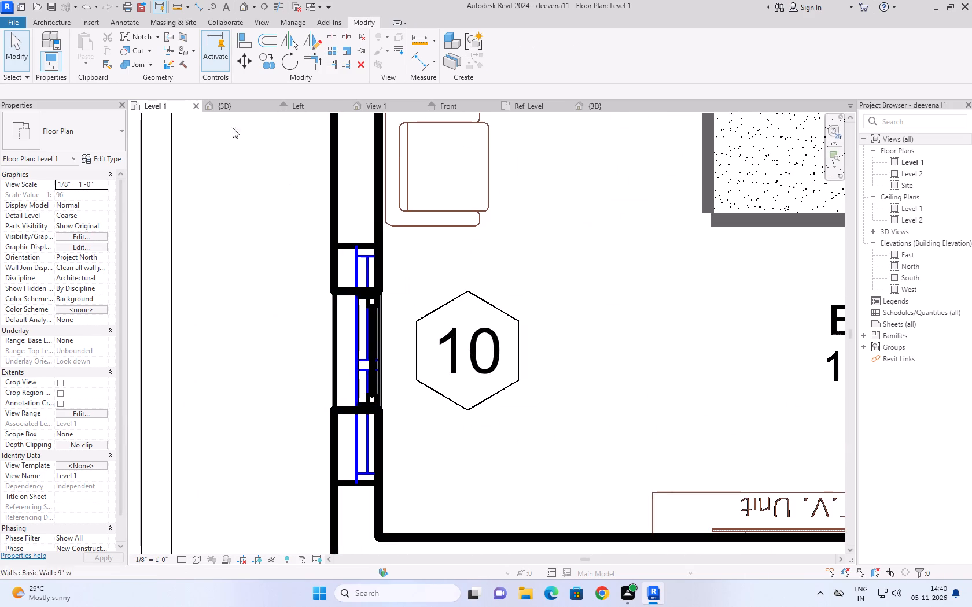
click(339, 353)
click(263, 225)
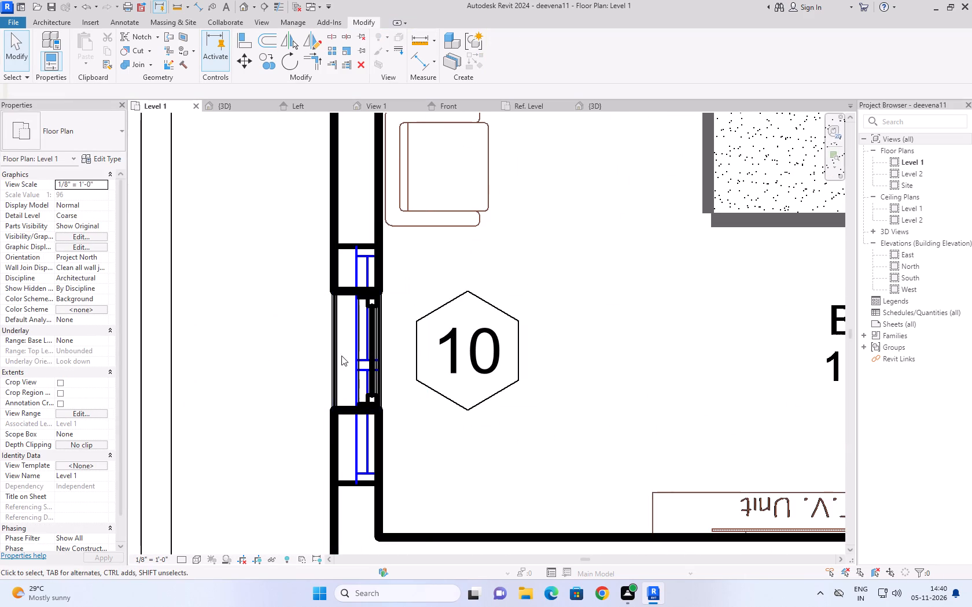
click(359, 342)
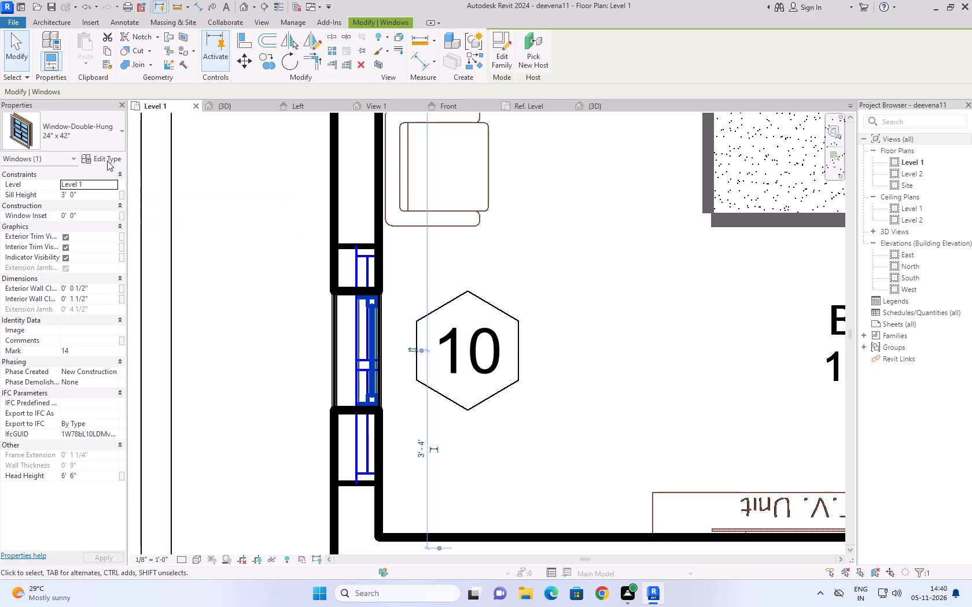
click(107, 161)
click(453, 163)
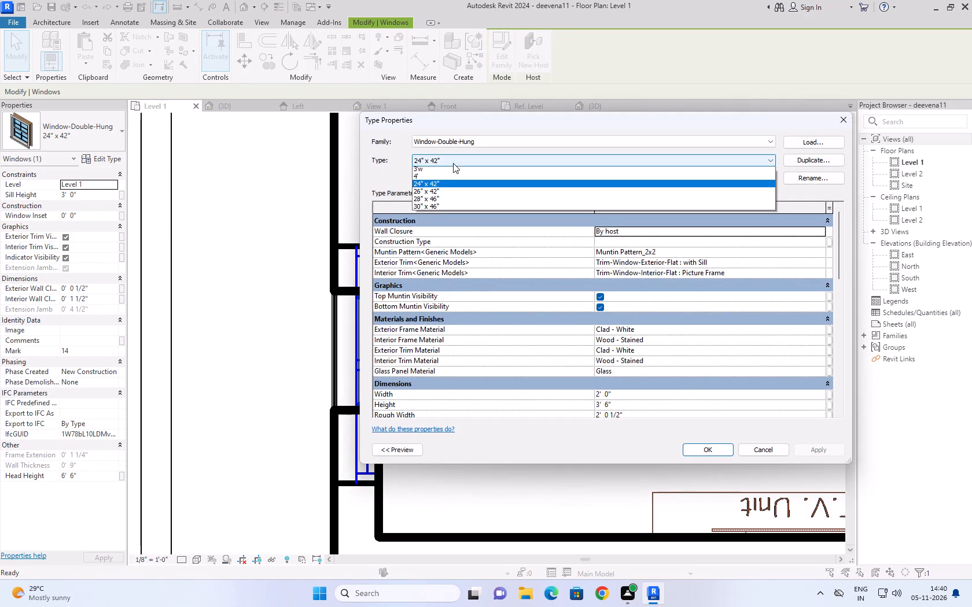
drag(433, 177, 426, 180)
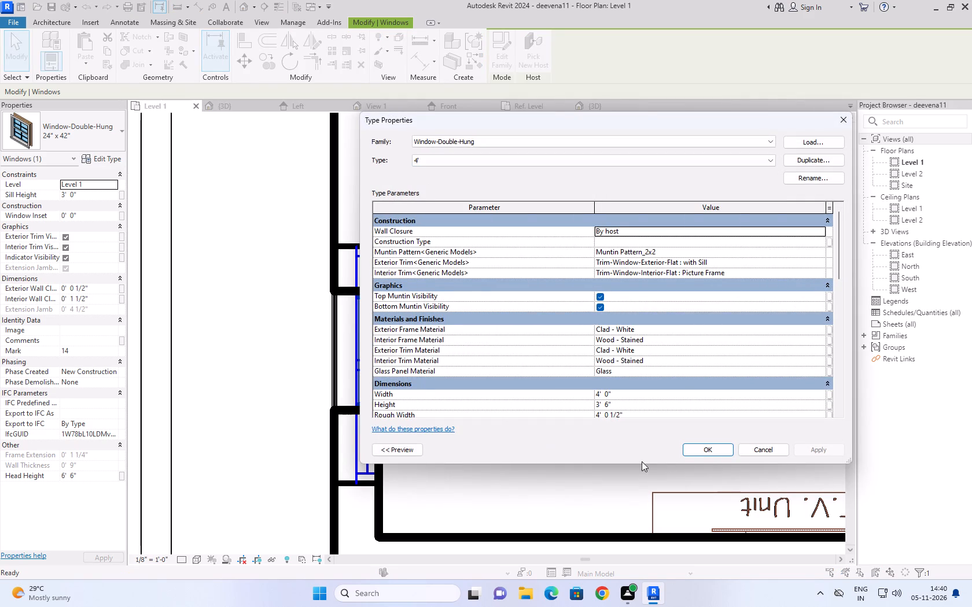
click(690, 450)
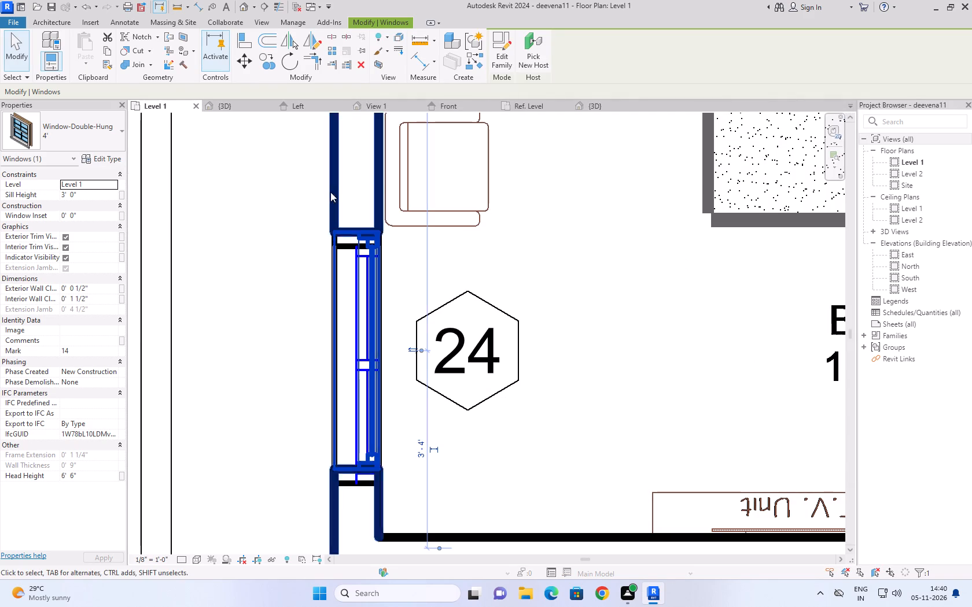
Align that master bedroom window's armchair-side edge with the matching edge of the marked opening.
scroll(329, 188, up, 3)
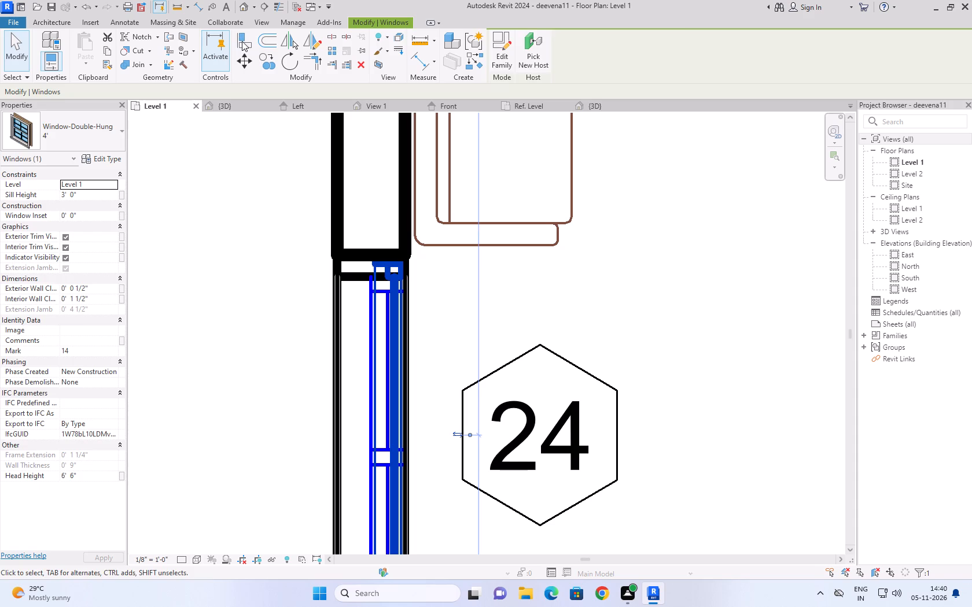
click(242, 40)
click(355, 276)
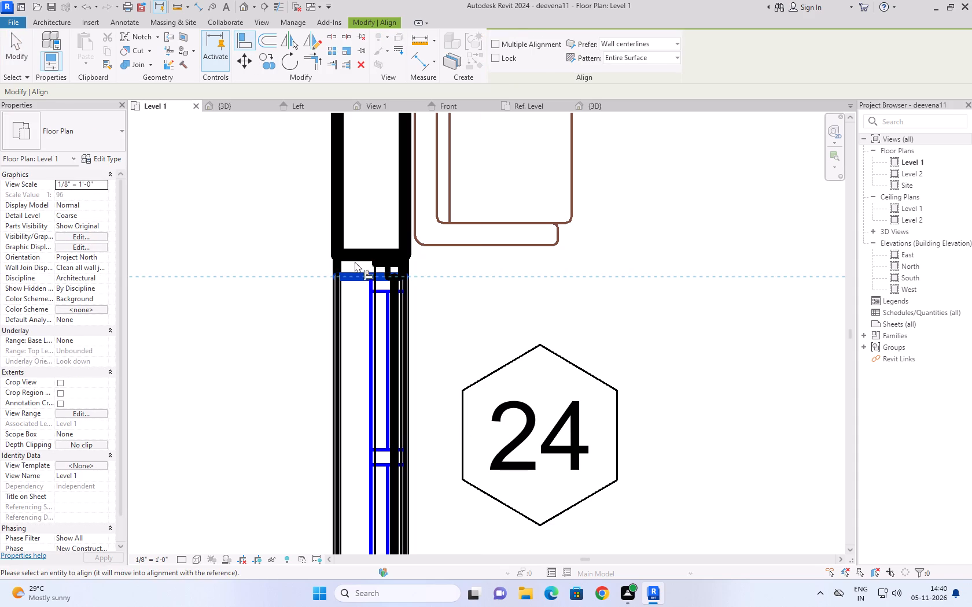
click(356, 255)
Align the staircase window's master-bedroom-side edge with the matching edge of its marked opening.
scroll(386, 224, down, 6)
scroll(491, 243, down, 5)
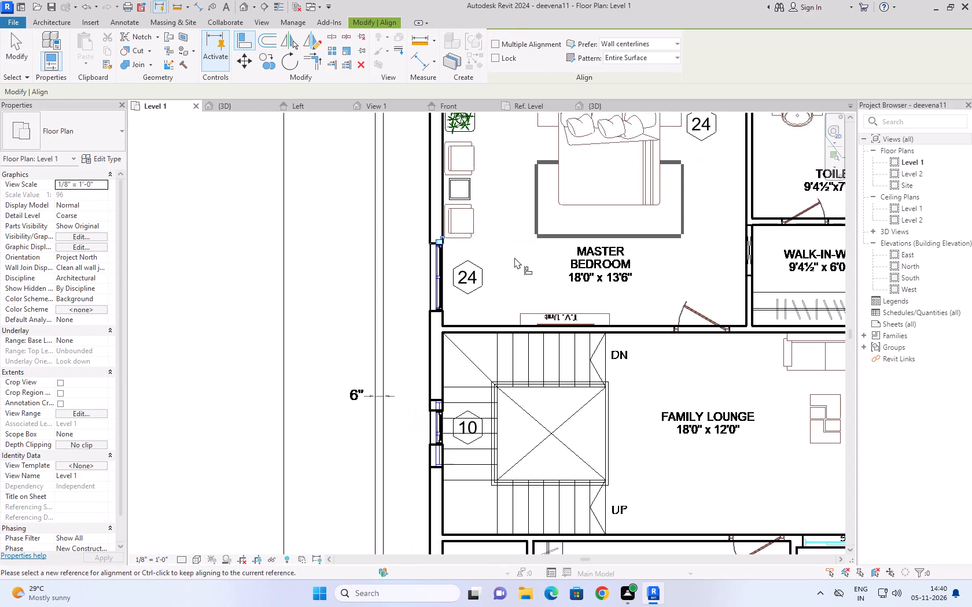
scroll(510, 257, down, 4)
scroll(459, 345, up, 8)
scroll(489, 276, up, 4)
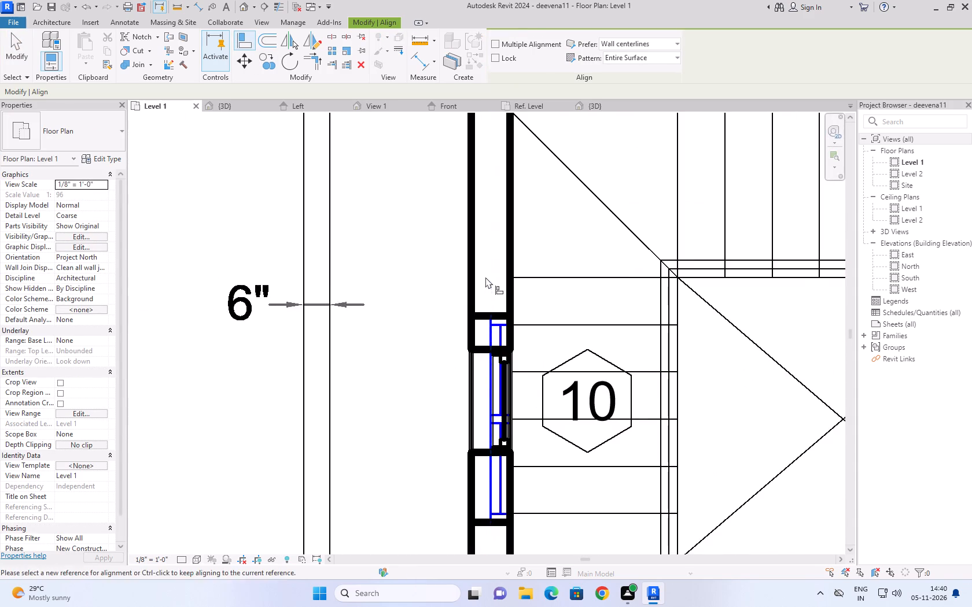
scroll(470, 338, up, 5)
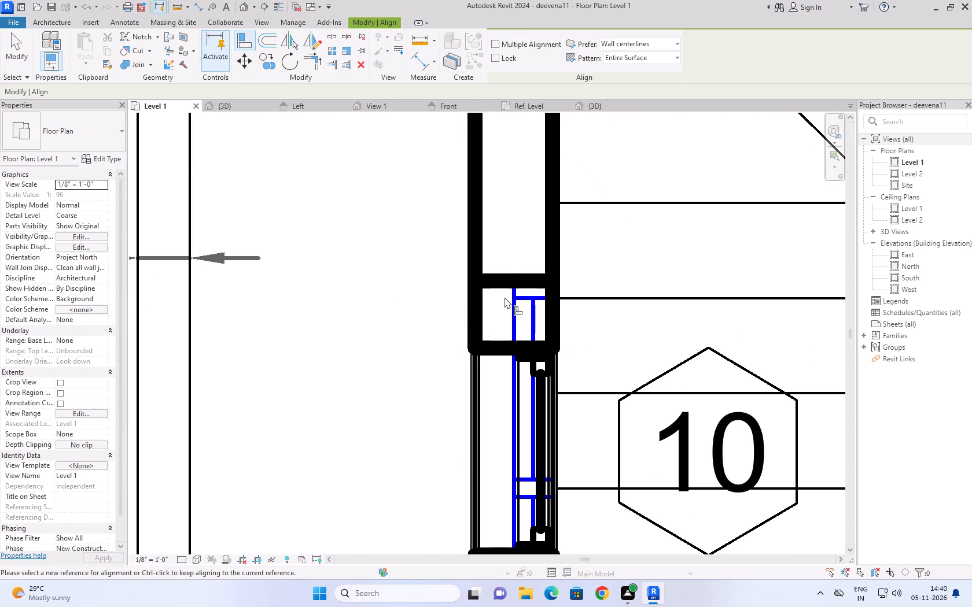
click(535, 282)
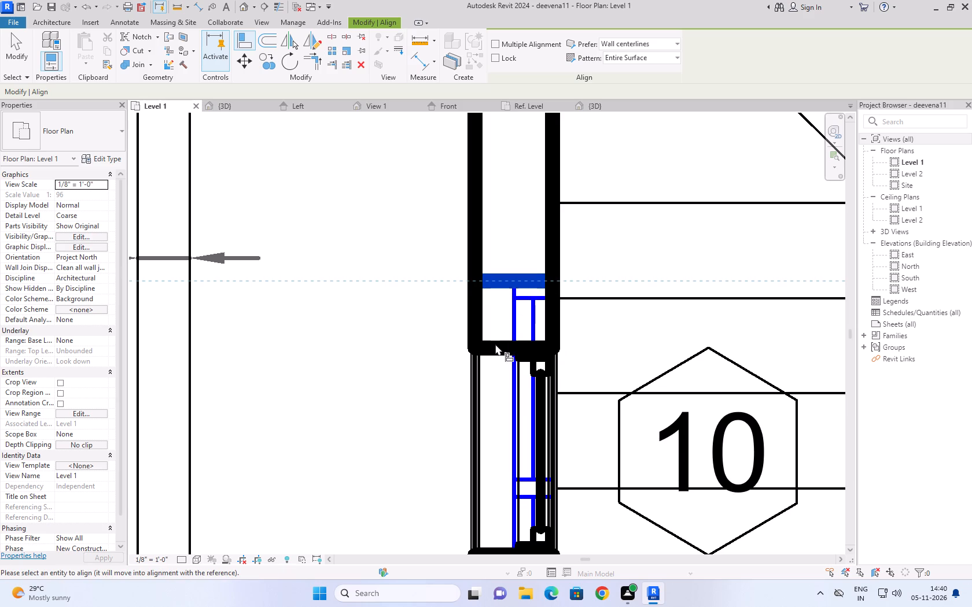
click(495, 346)
scroll(421, 230, down, 7)
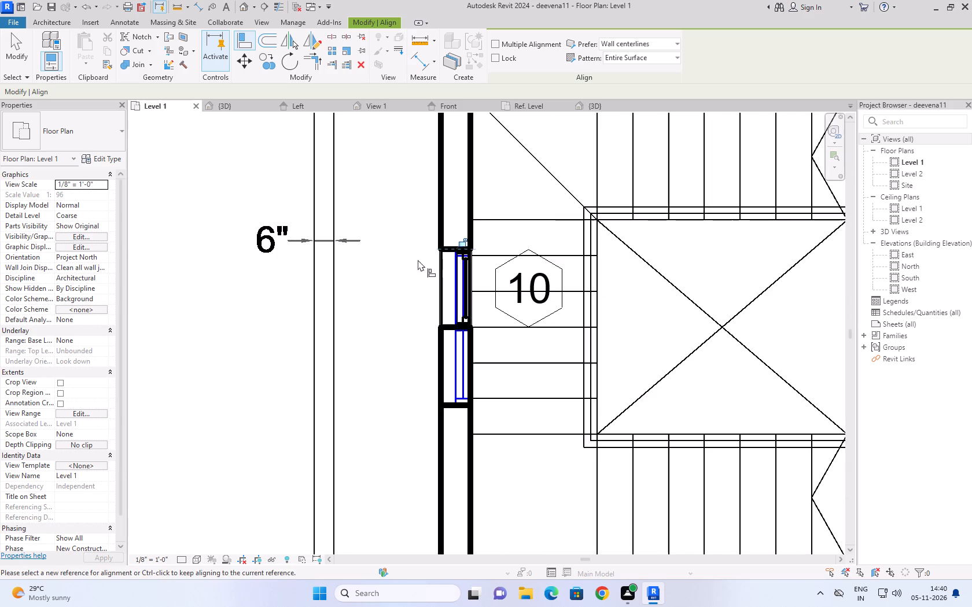
Change the staircase window in the outer wall to the 4' double-hung type.
key(Escape)
key(Escape)
click(450, 321)
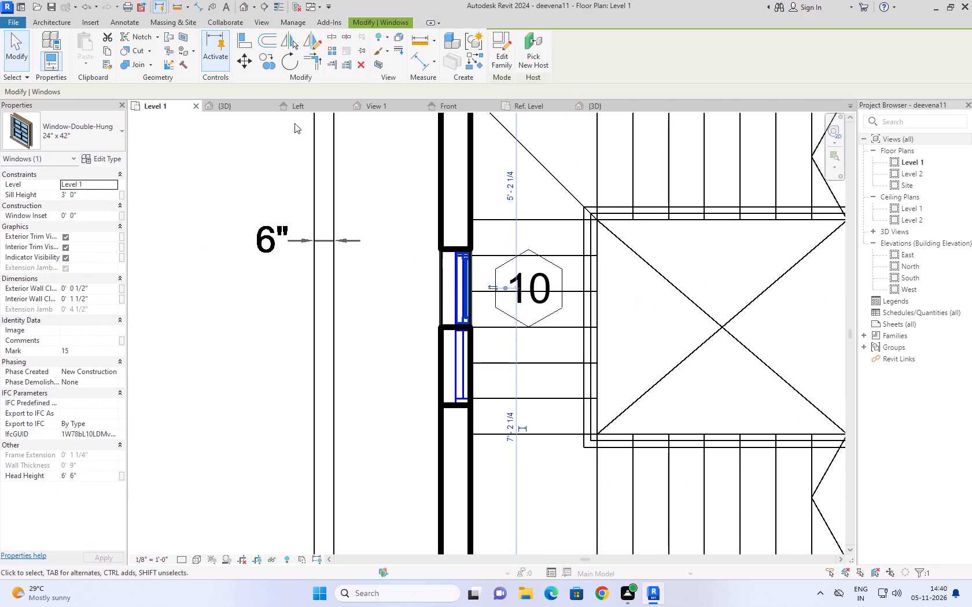
click(108, 158)
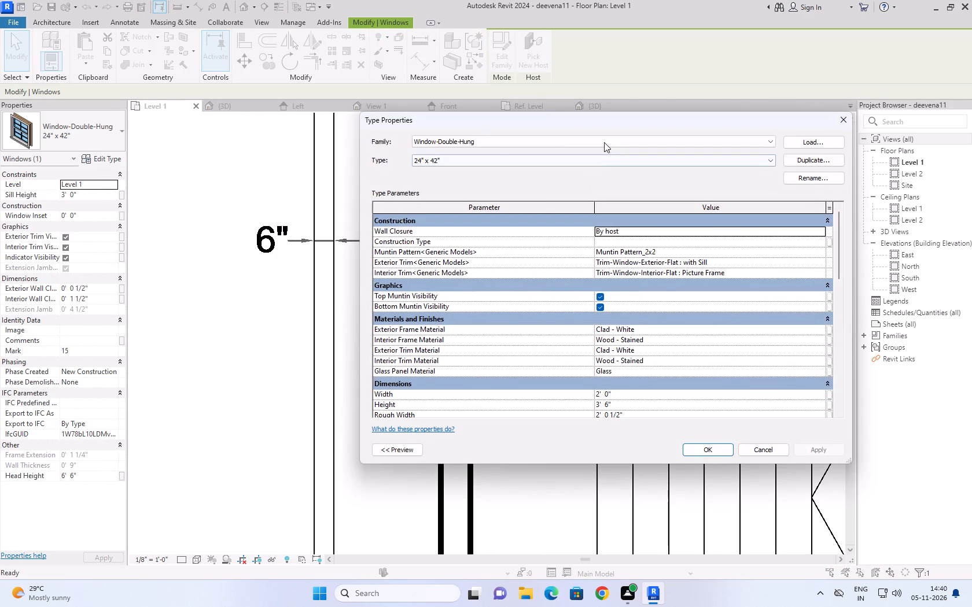
click(470, 160)
click(450, 177)
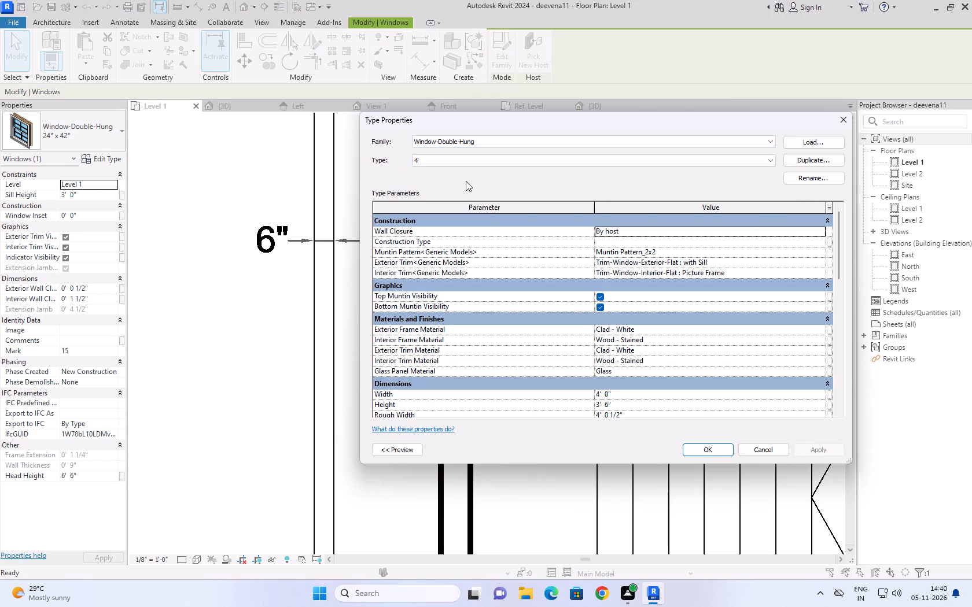
click(694, 453)
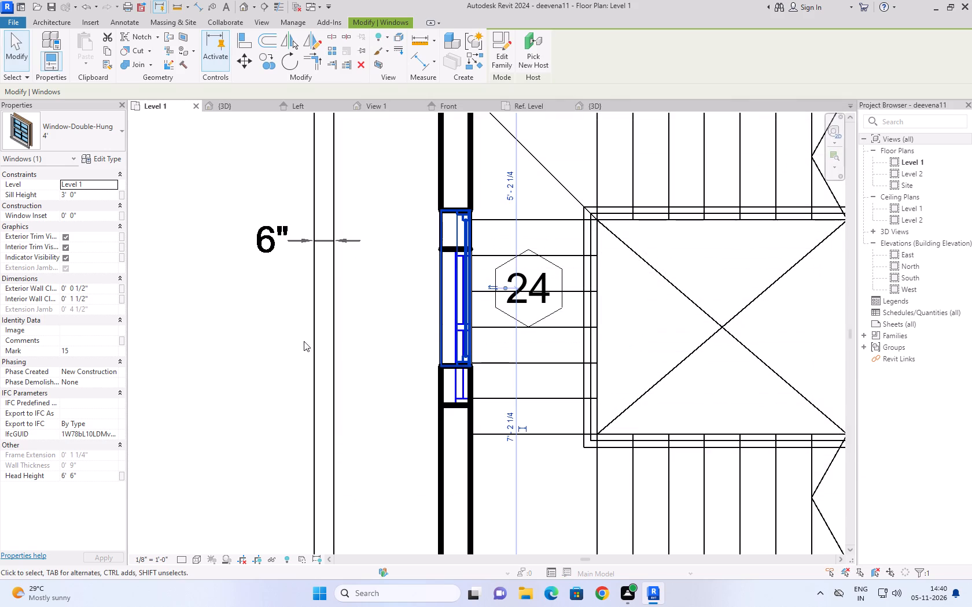
Align the enlarged staircase window's master-bedroom-side edge with the matching edge of its marked opening.
scroll(363, 295, up, 3)
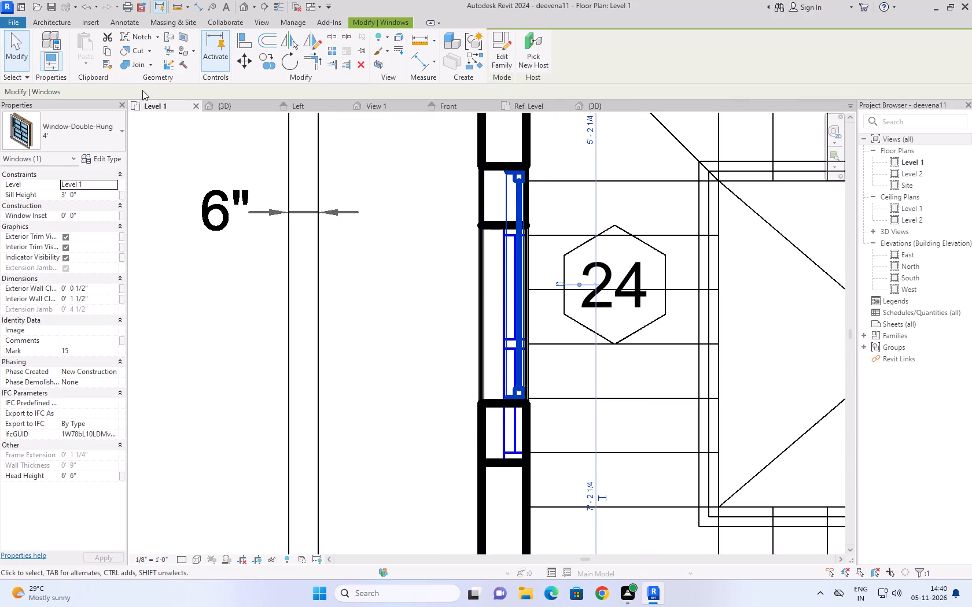
click(249, 39)
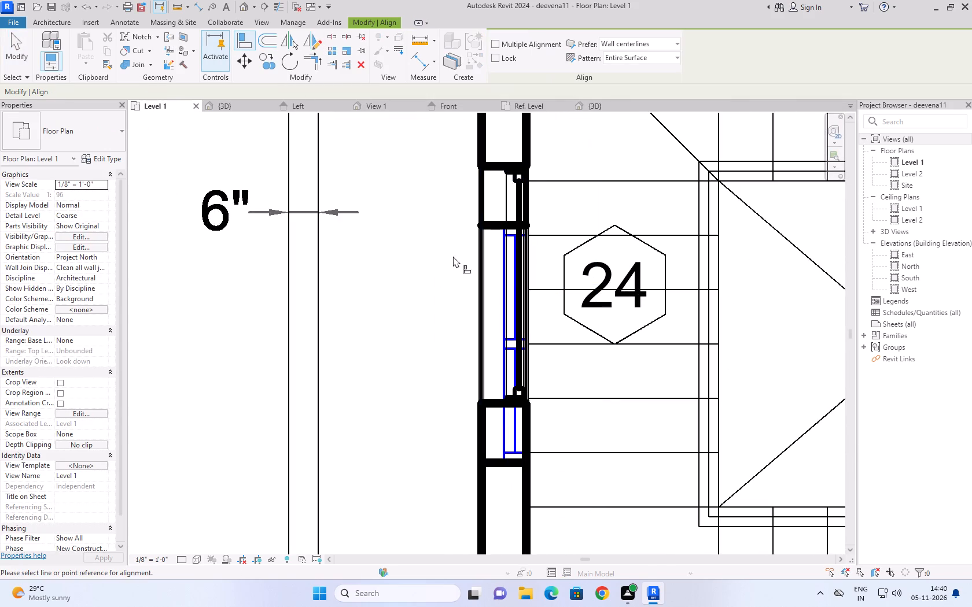
click(494, 224)
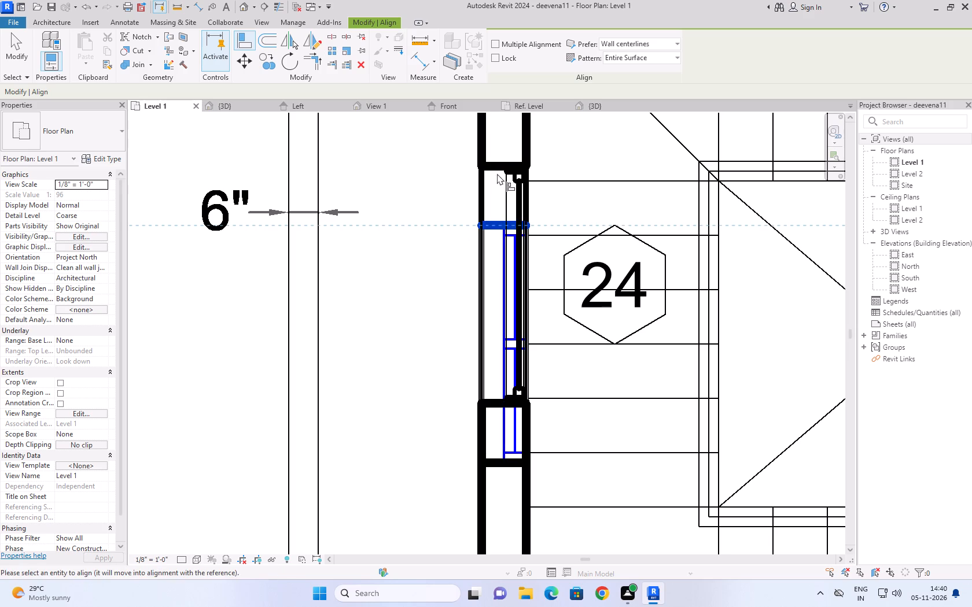
click(509, 166)
scroll(498, 252, down, 10)
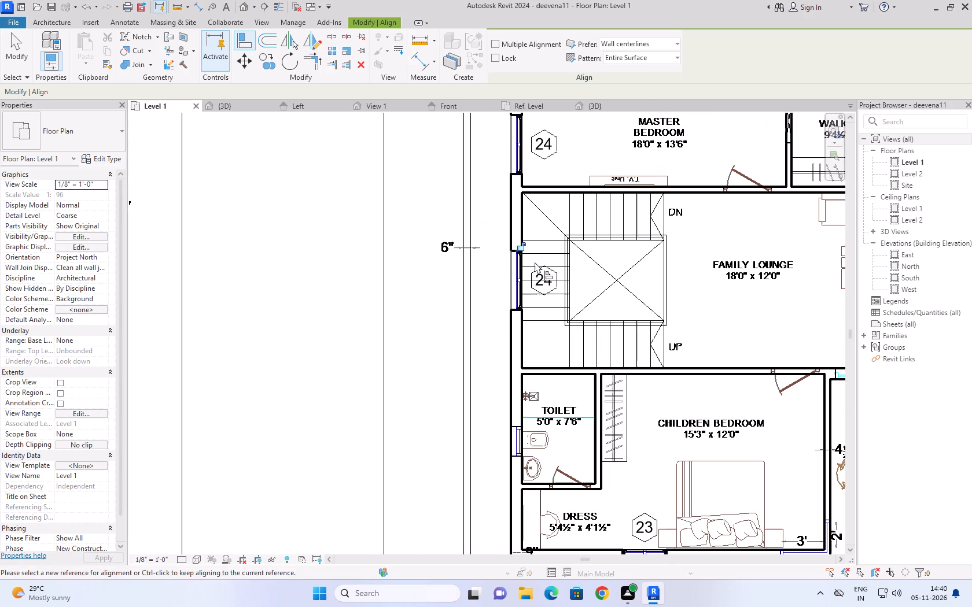
key(Escape)
key(Escape)
Examine the windows and marked openings around the master bedroom, family lounge, staircase, toilets and children bedroom.
scroll(638, 281, down, 2)
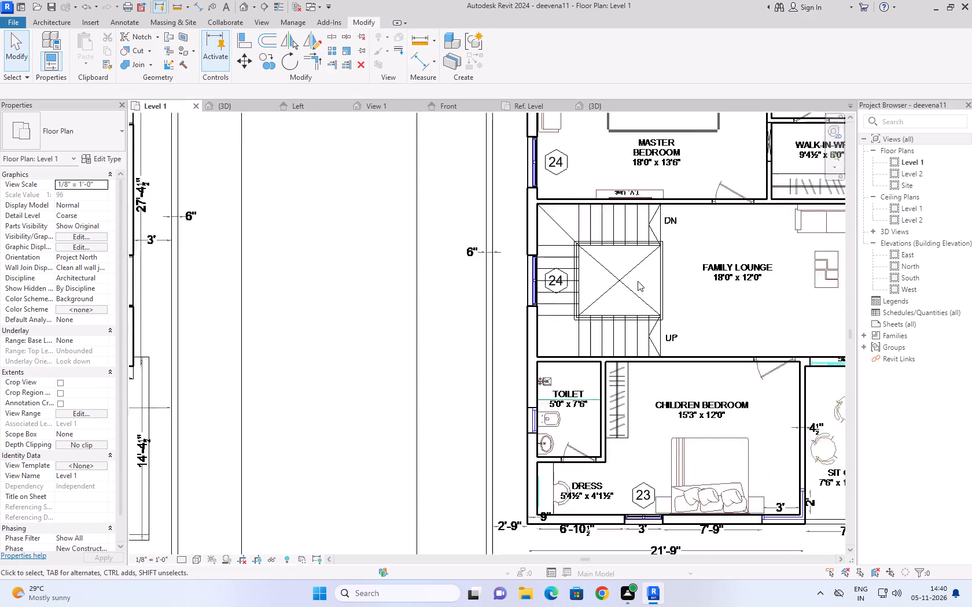
scroll(638, 281, down, 1)
scroll(679, 365, up, 2)
scroll(656, 431, up, 2)
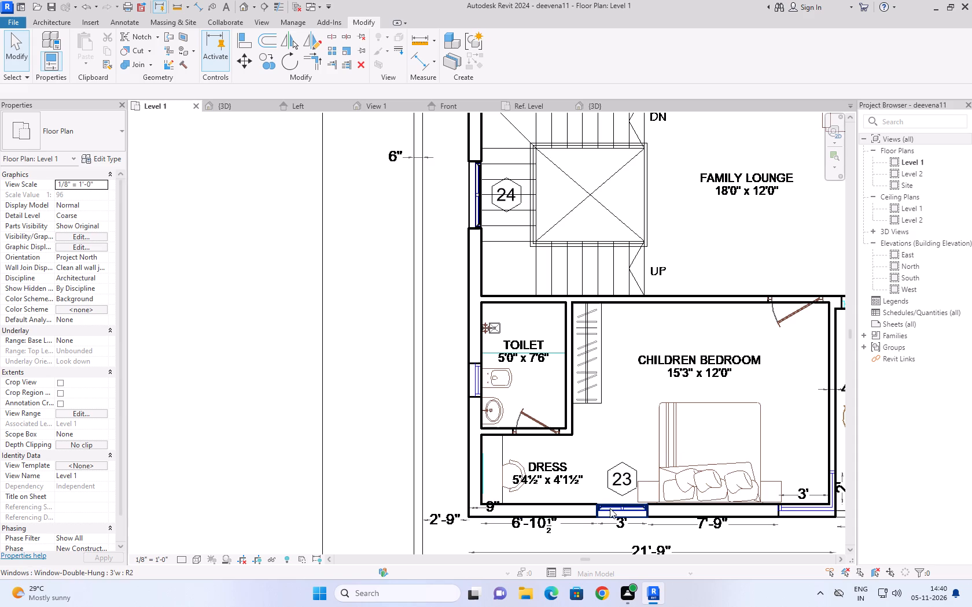
scroll(551, 397, down, 1)
middle_drag(695, 357, 528, 361)
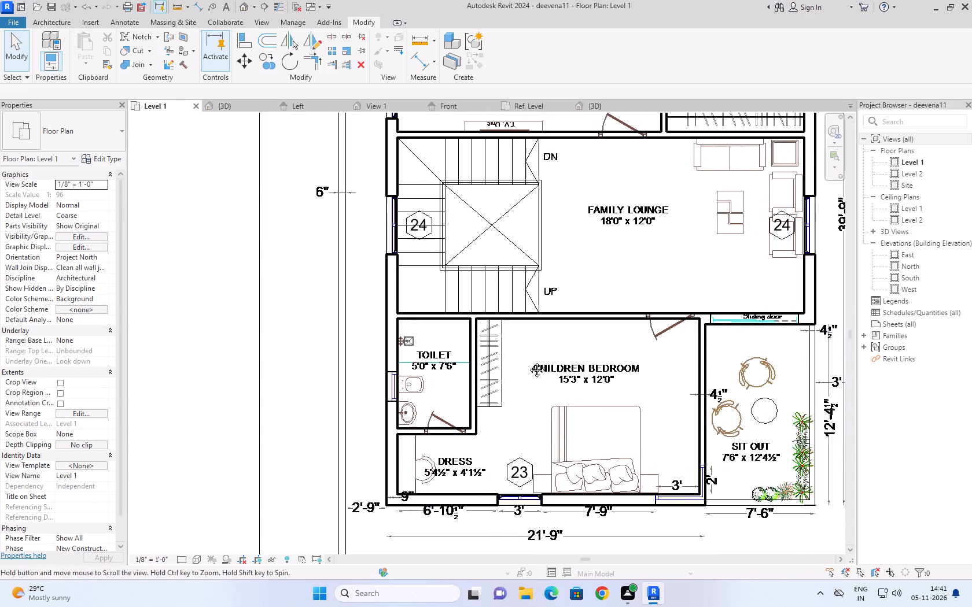
middle_drag(528, 361, 580, 550)
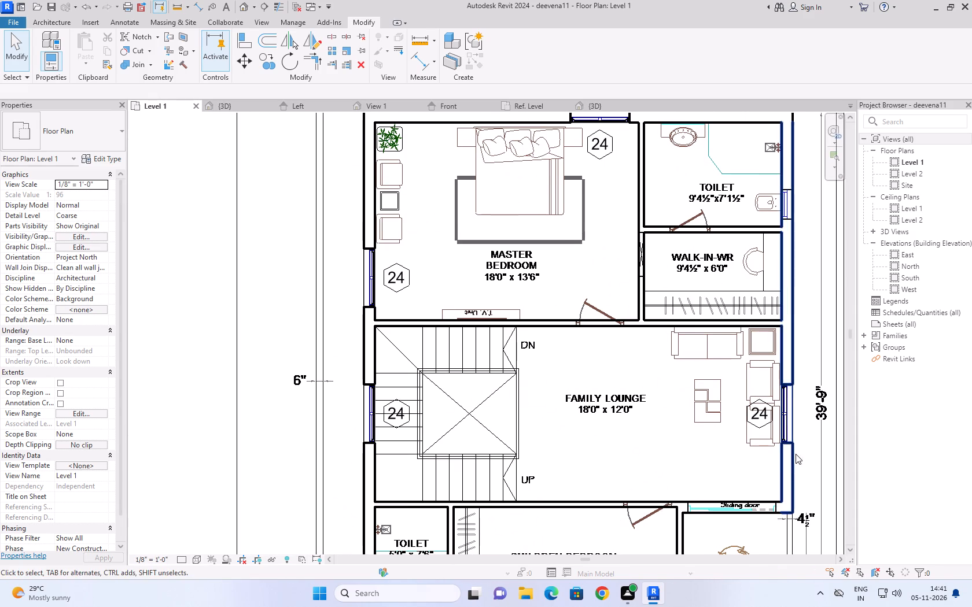
middle_drag(653, 248, 687, 297)
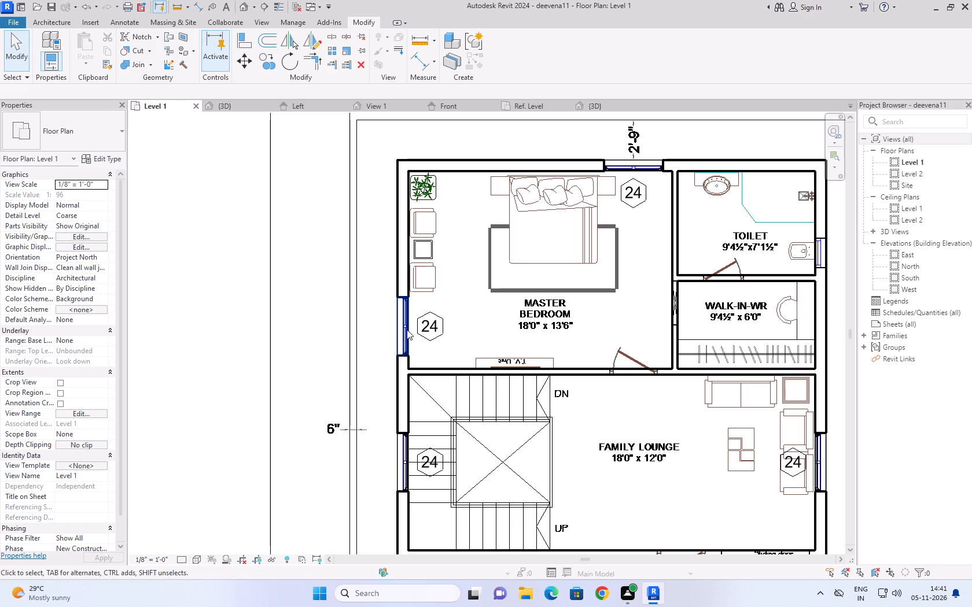
middle_drag(496, 312, 584, 186)
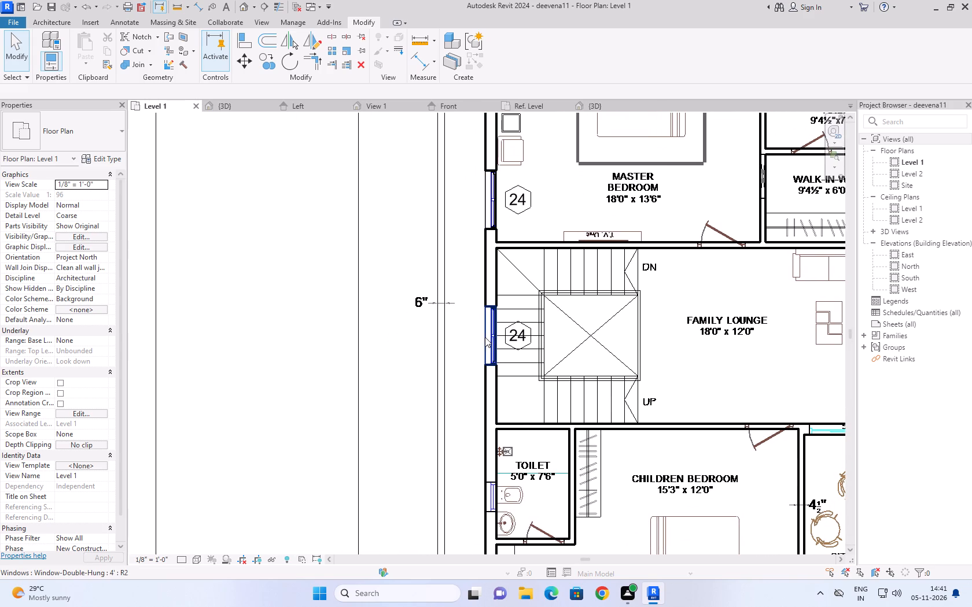
middle_drag(514, 414, 458, 218)
scroll(459, 220, up, 1)
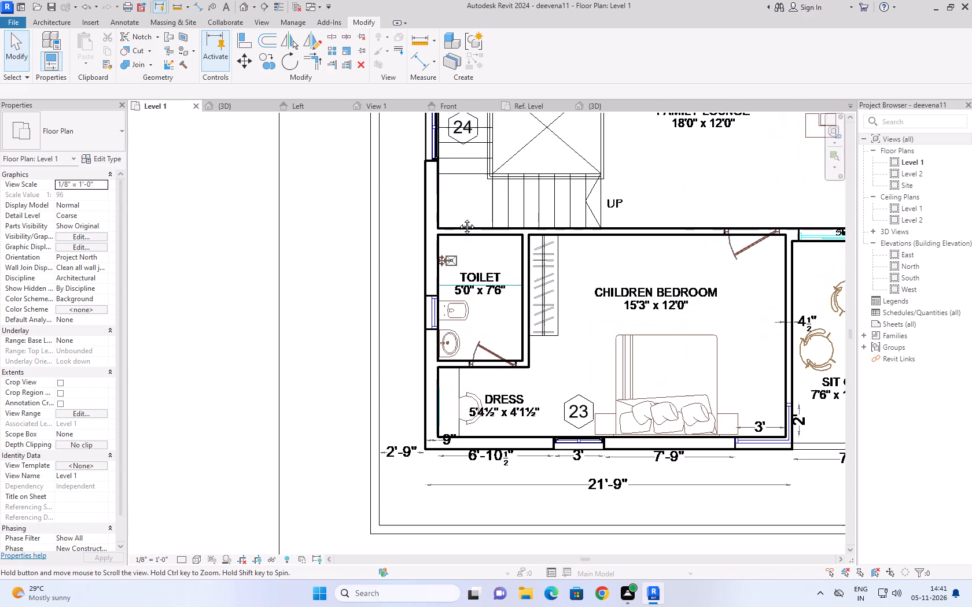
middle_drag(458, 218, 457, 217)
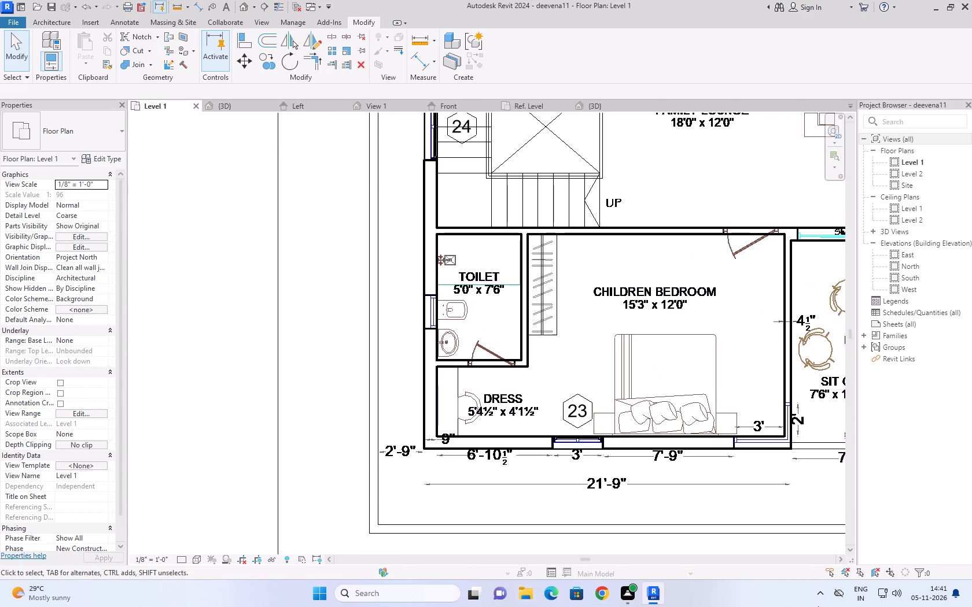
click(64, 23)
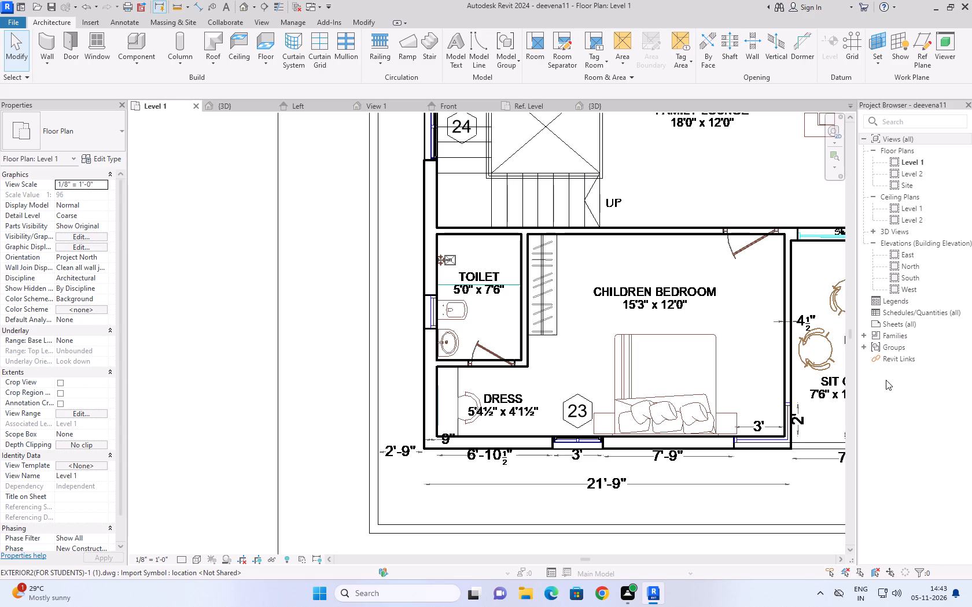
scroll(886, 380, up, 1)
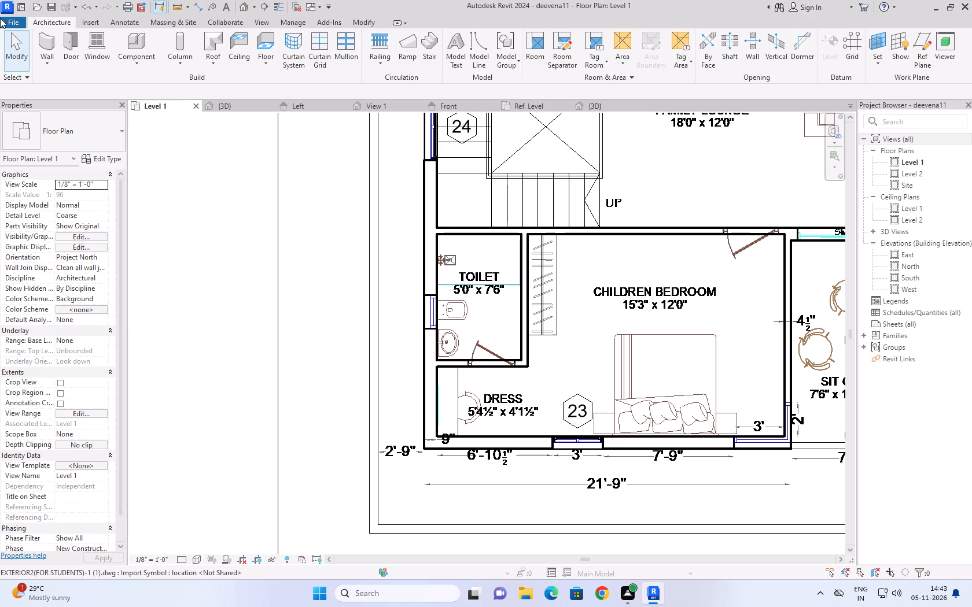
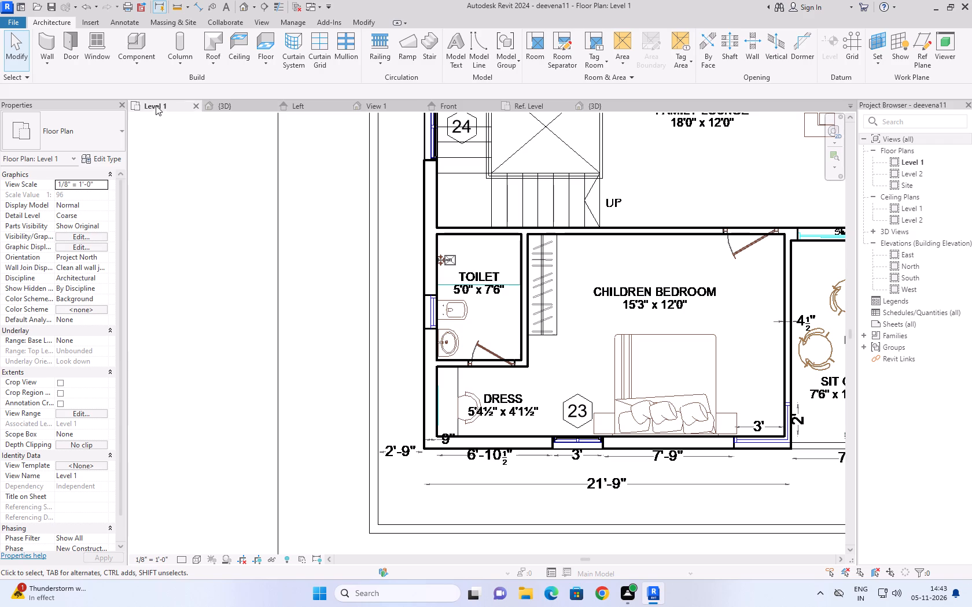
Place a 16" x 24" louver window at the marked opening in the outer wall of the 5'0" x 7'6" toilet.
click(97, 52)
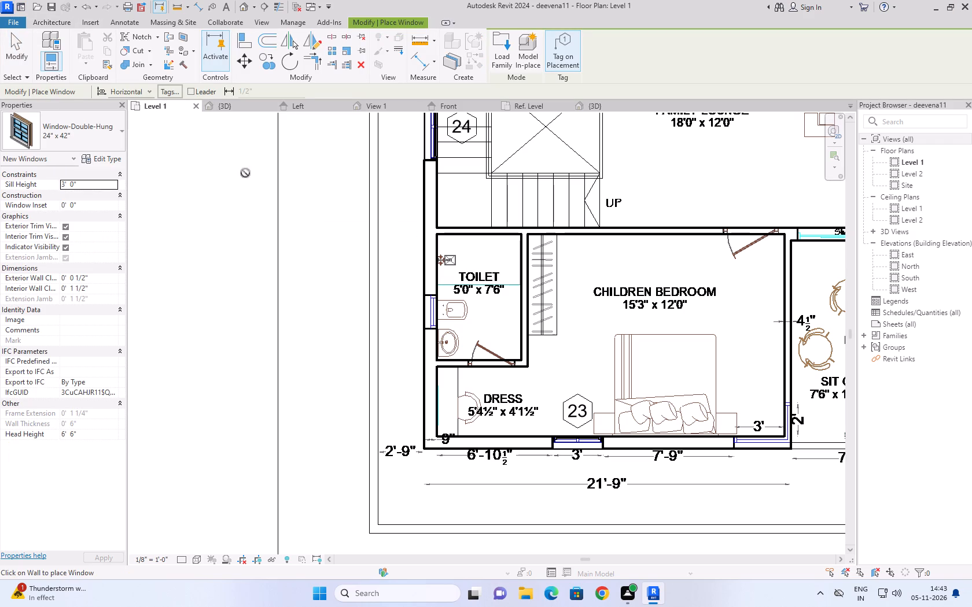
click(68, 135)
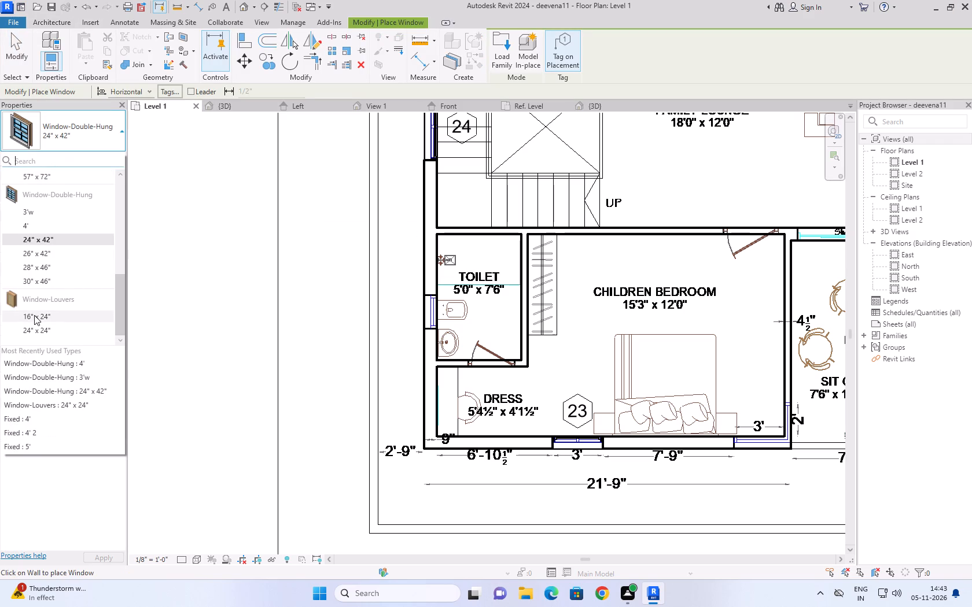
click(34, 315)
scroll(426, 310, up, 3)
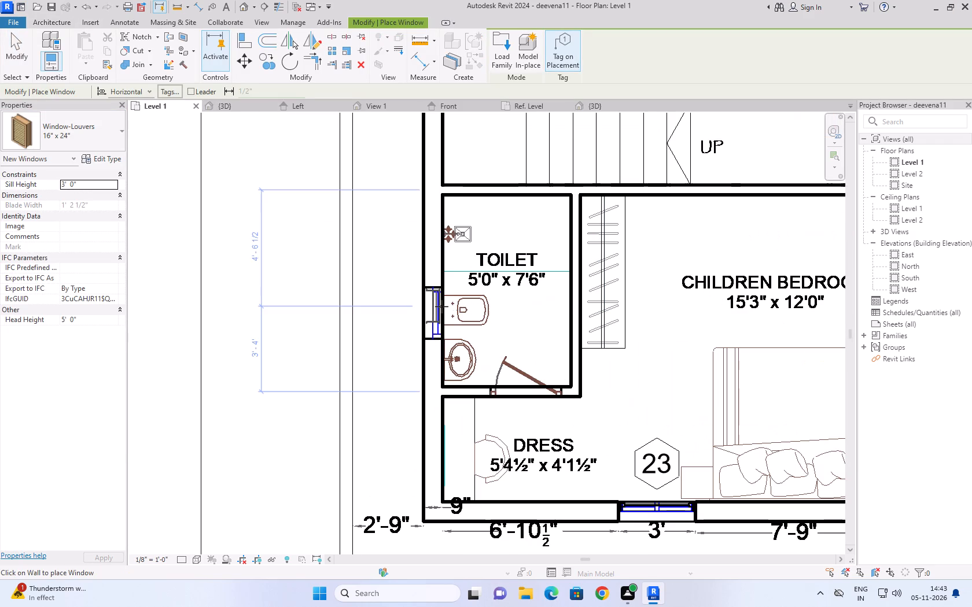
click(443, 312)
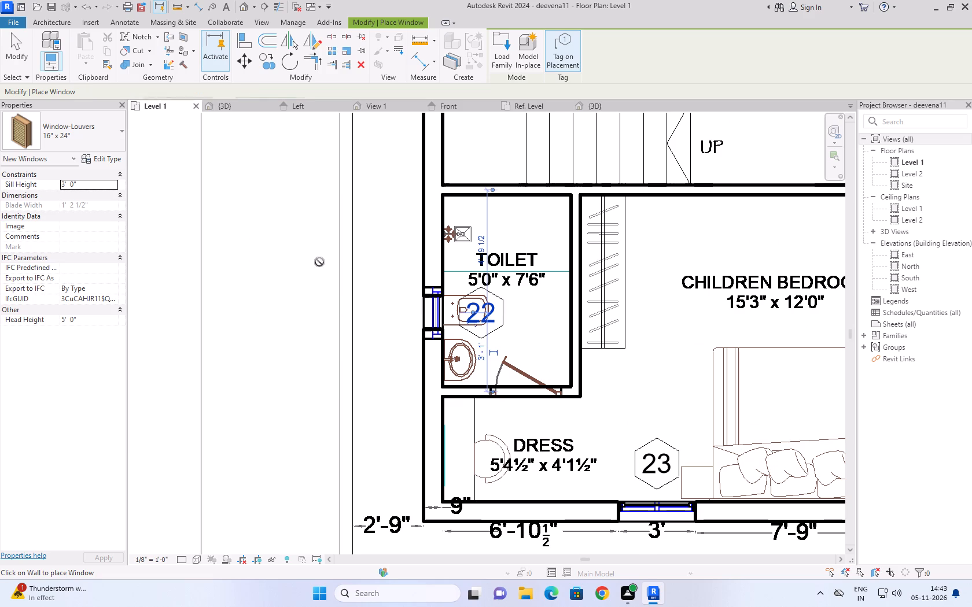
Place another 16" x 24" louver window at the marked opening in the master bedroom toilet's outer wall.
scroll(326, 258, down, 5)
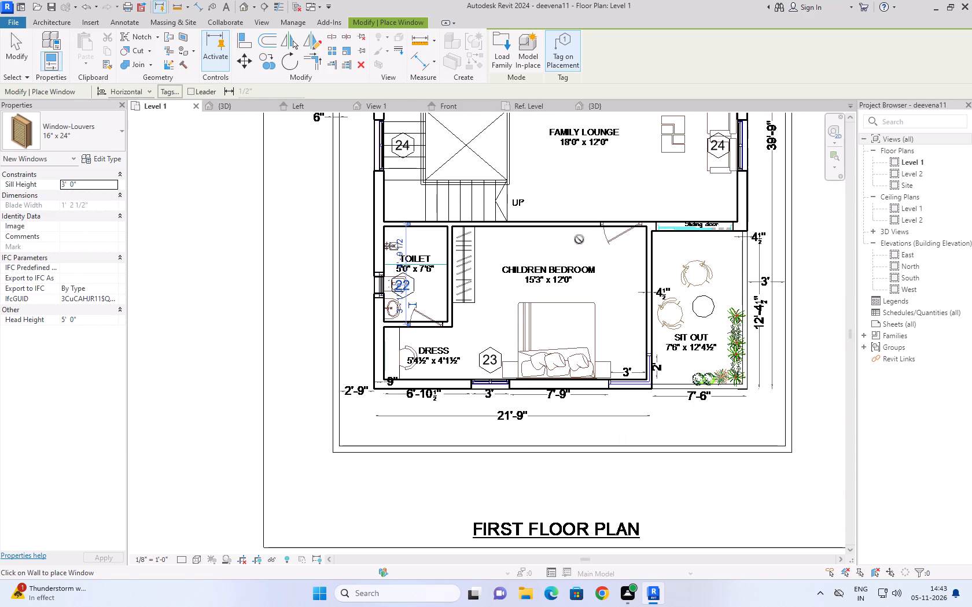
middle_drag(571, 240, 481, 473)
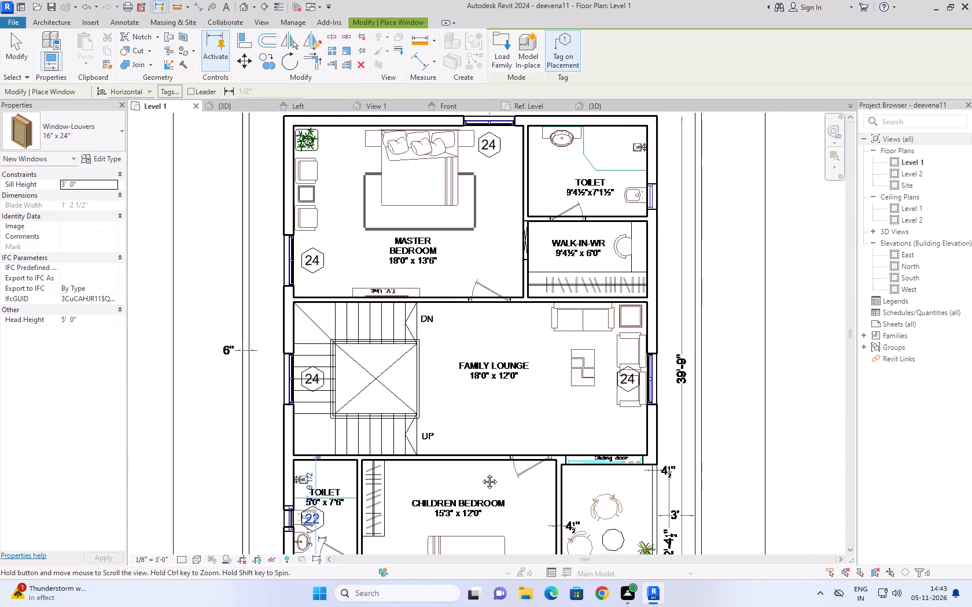
middle_drag(481, 473, 456, 467)
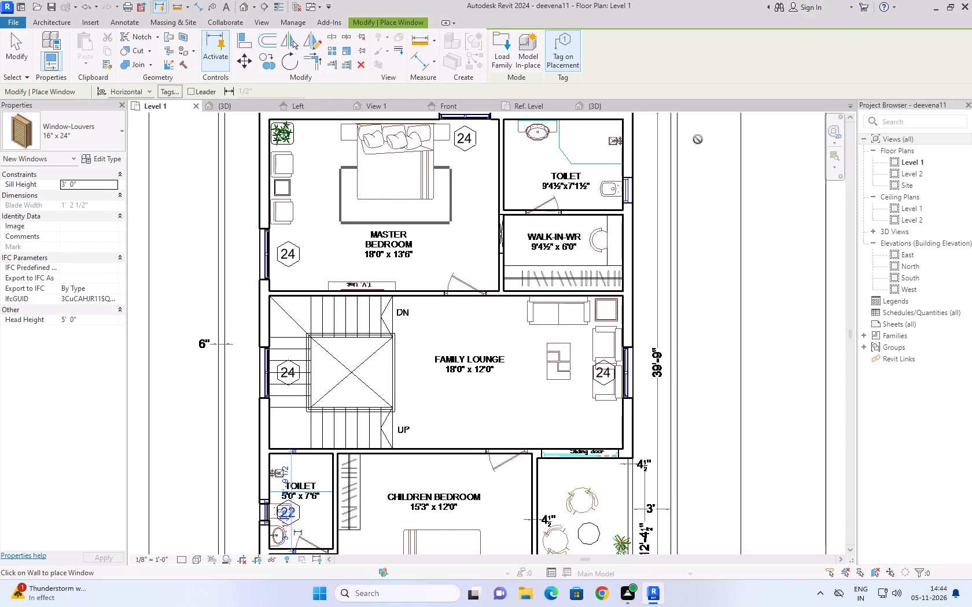
scroll(618, 166, up, 7)
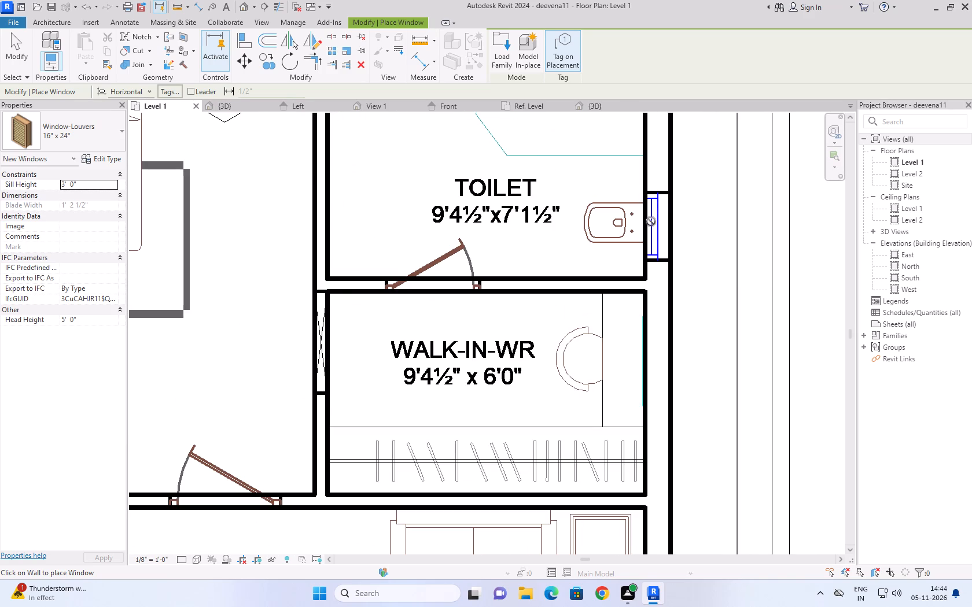
scroll(653, 228, up, 5)
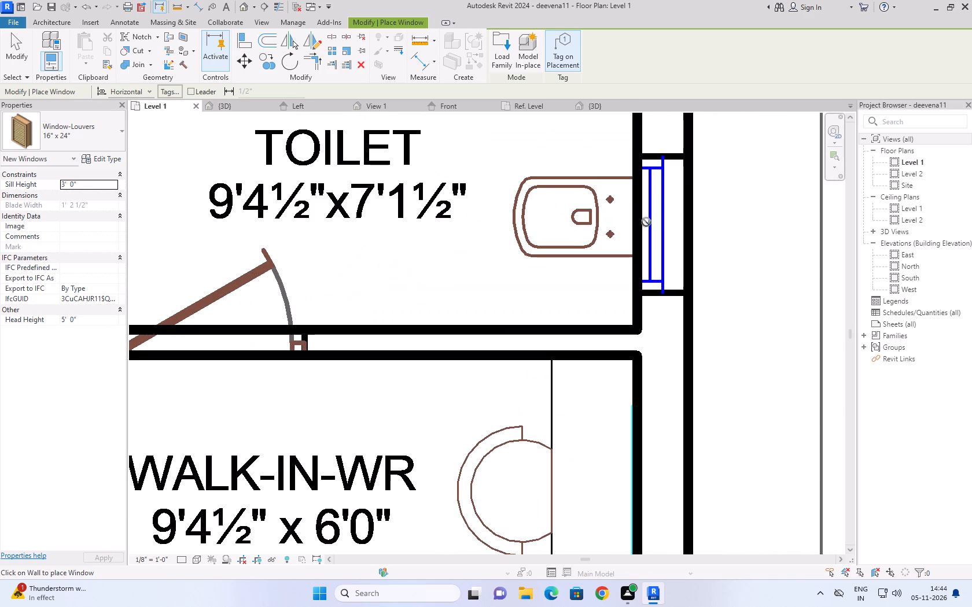
click(640, 223)
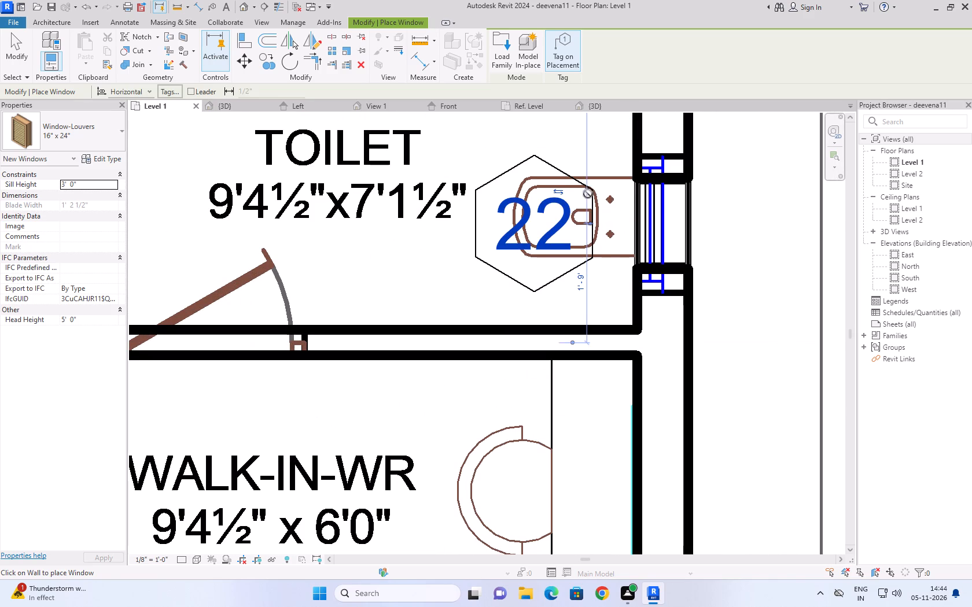
key(Escape)
Measure the width of the marked window opening in the master bedroom toilet's outer wall.
click(200, 3)
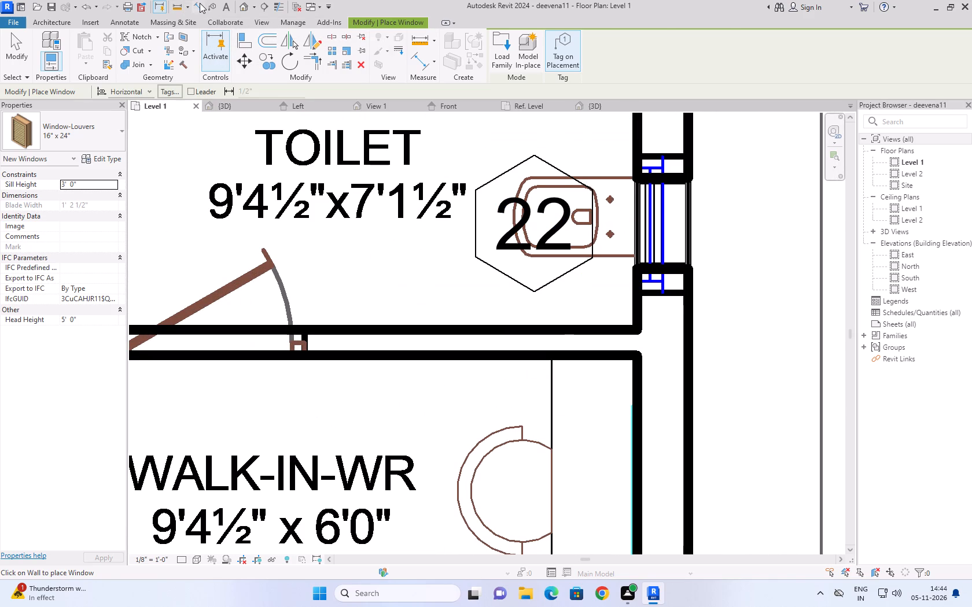
click(671, 156)
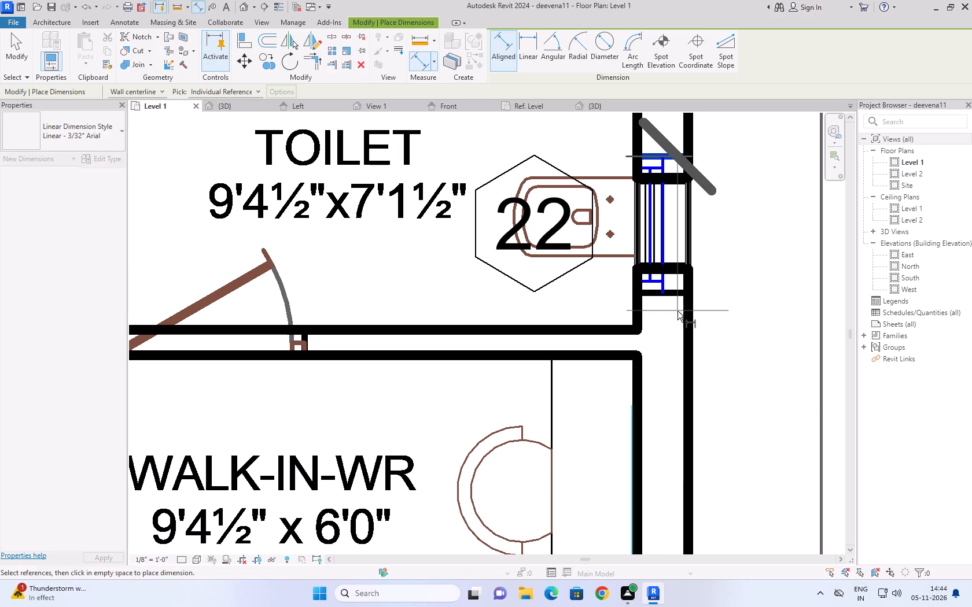
click(679, 294)
key(Escape)
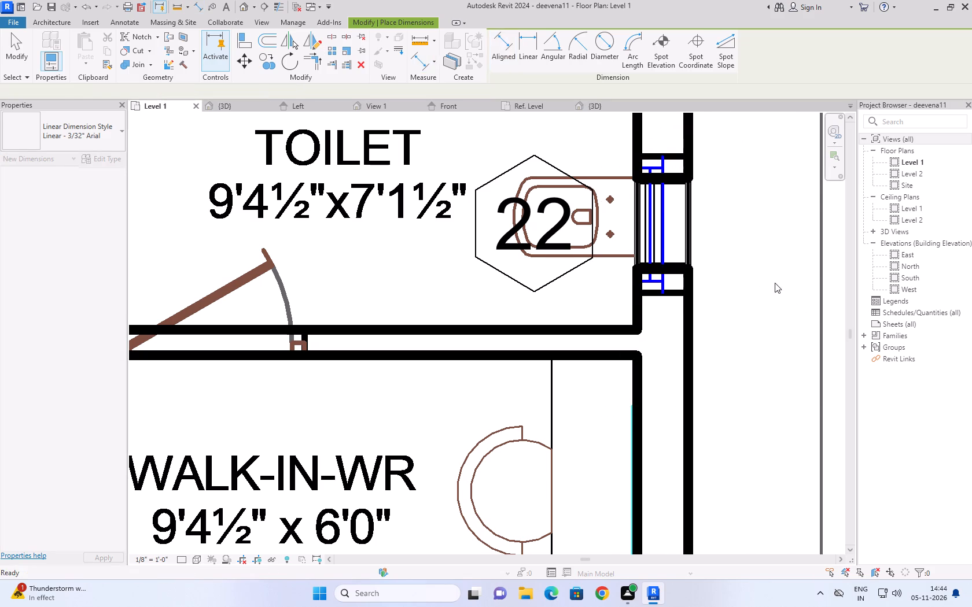
key(Escape)
Duplicate the master bedroom toilet window's louver type as 2' and set the new type's width to 2'.
click(676, 179)
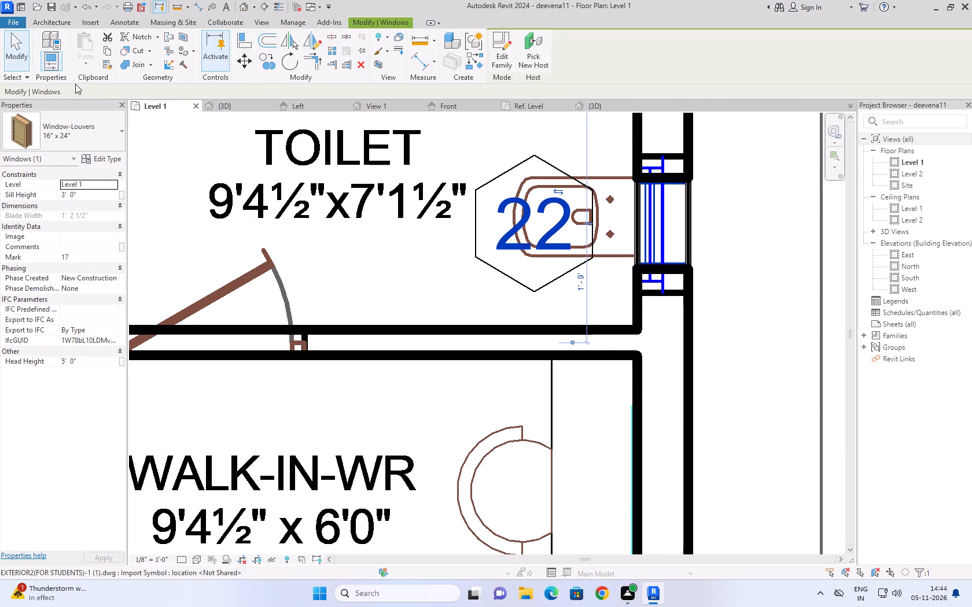
click(113, 157)
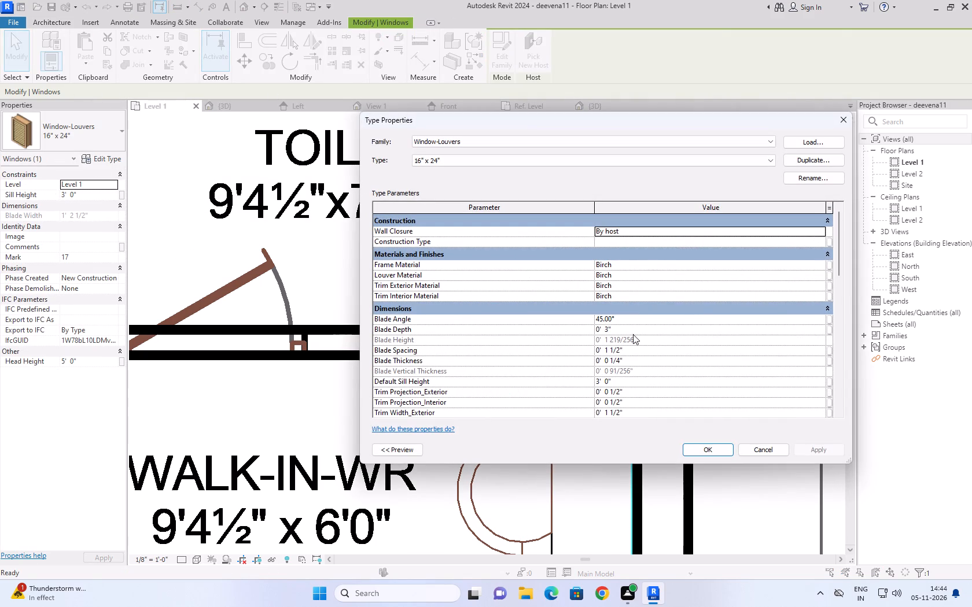
click(808, 158)
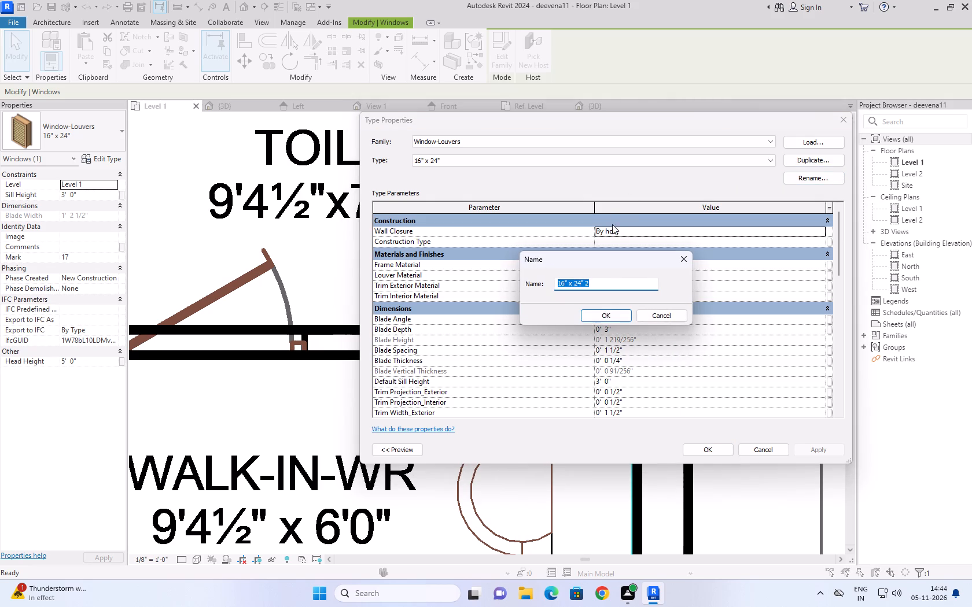
key(2)
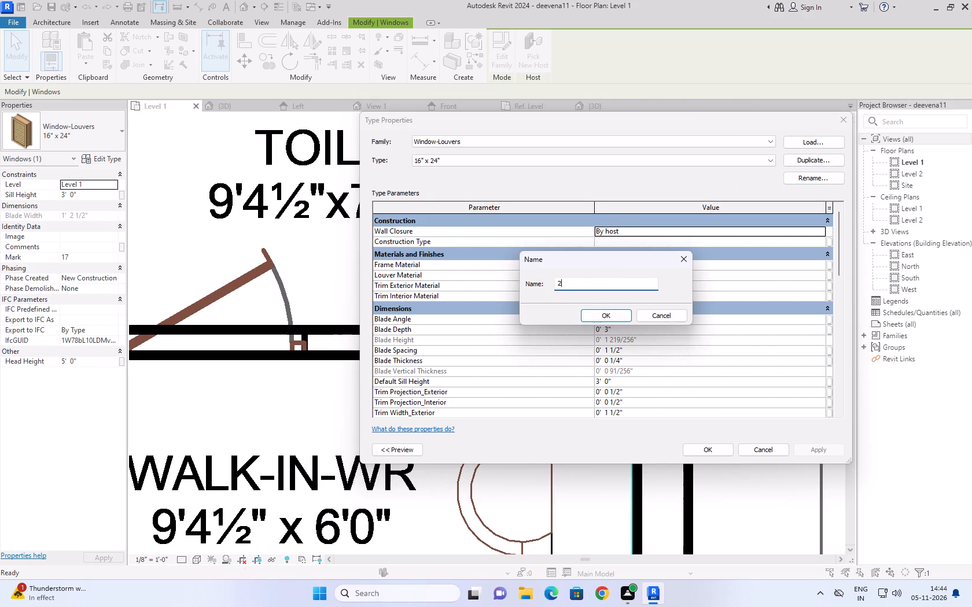
key(apostrophe)
key(Return)
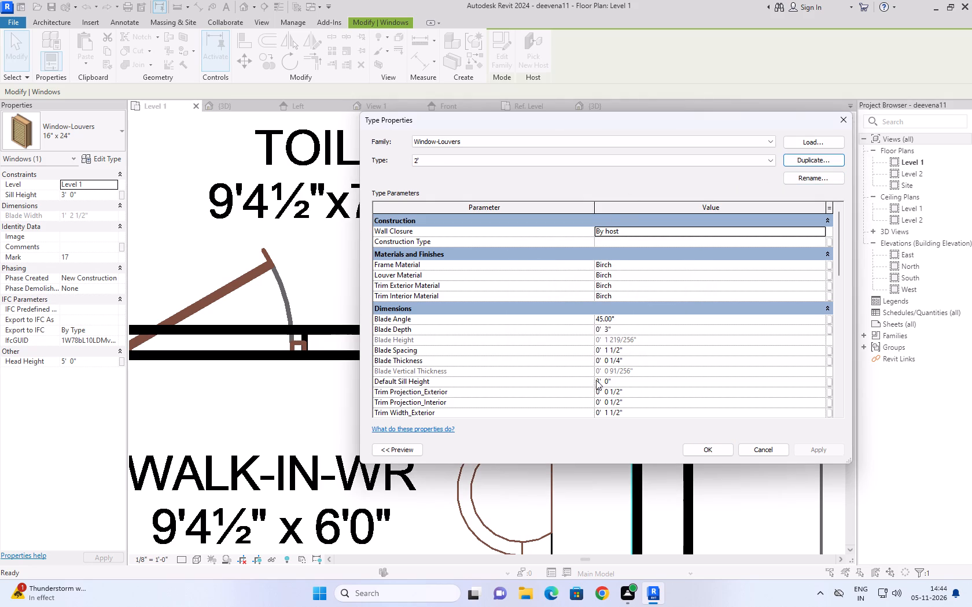
scroll(610, 327, down, 2)
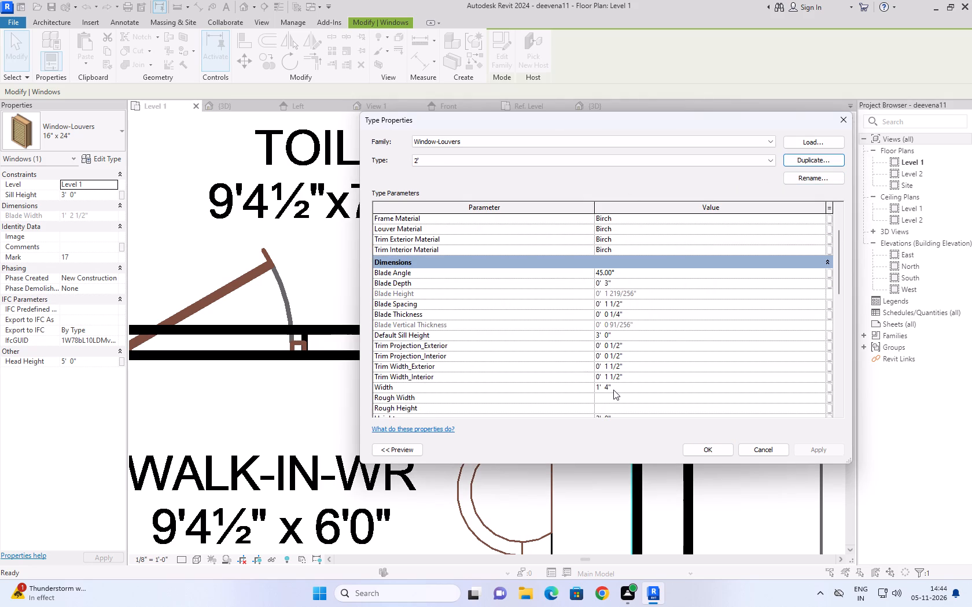
click(618, 387)
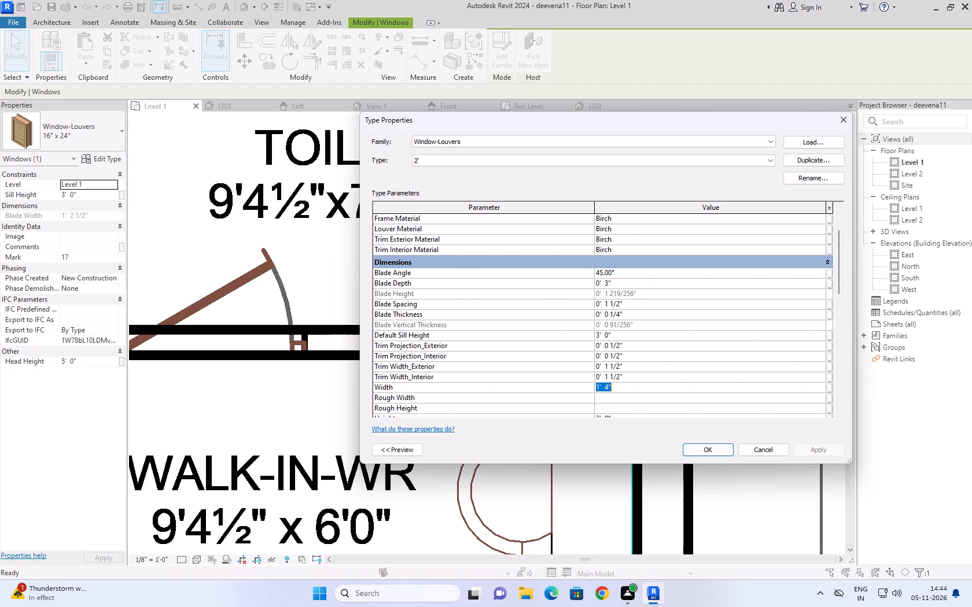
key(2)
key(apostrophe)
key(Return)
key(Return)
key(Return)
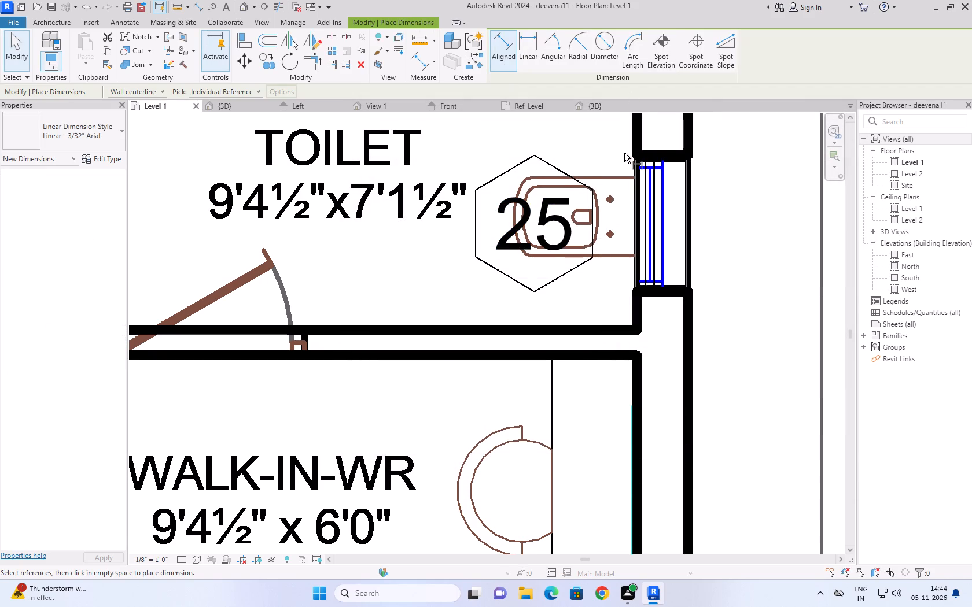
Align the staircase-side edge of the louver window in the 5'0" x 7'6" toilet with the matching edge of its marked opening.
scroll(624, 153, up, 2)
scroll(623, 165, down, 3)
middle_drag(632, 179, 760, 212)
scroll(760, 212, down, 2)
scroll(705, 233, down, 4)
scroll(503, 301, down, 4)
middle_drag(431, 386, 631, 200)
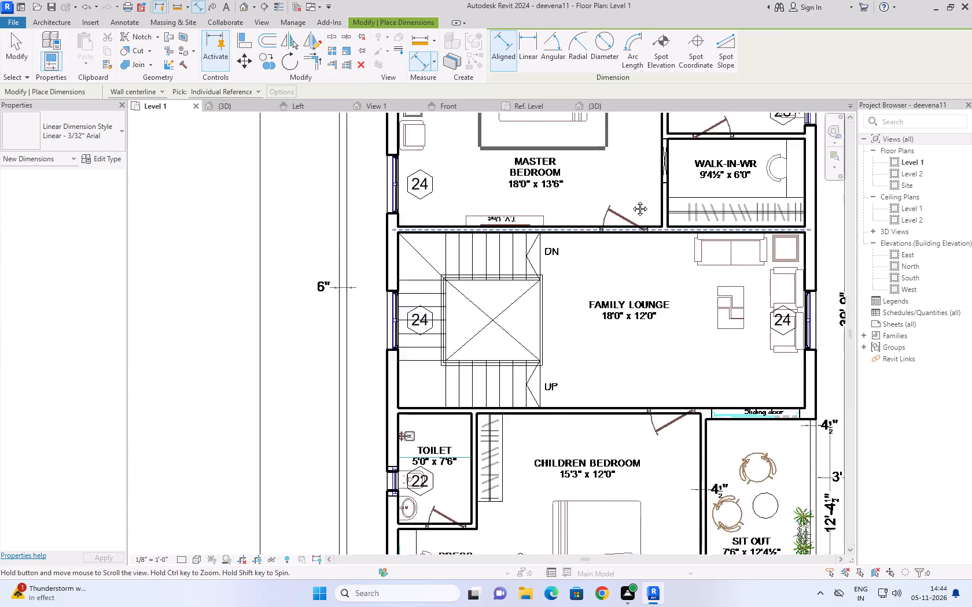
middle_drag(631, 200, 600, 94)
scroll(273, 467, up, 4)
scroll(546, 282, up, 4)
scroll(443, 200, up, 3)
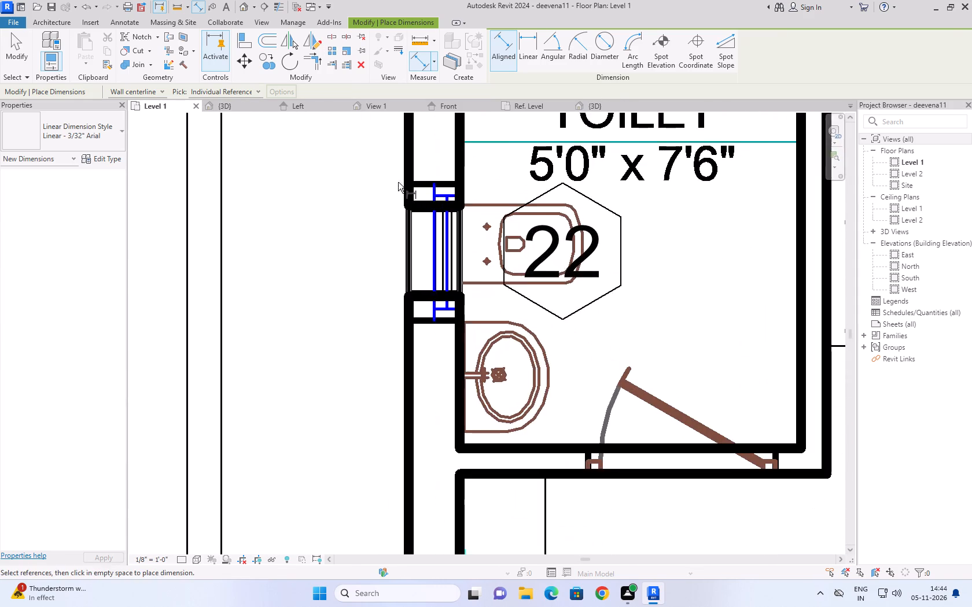
scroll(398, 182, up, 1)
key(Escape)
click(422, 212)
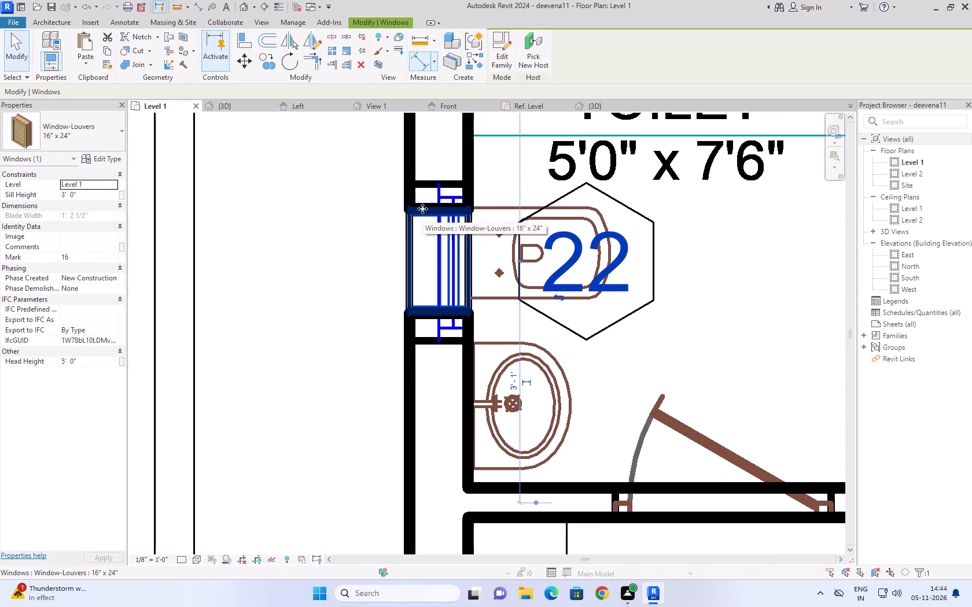
scroll(417, 171, up, 1)
middle_drag(411, 175, 358, 216)
scroll(381, 199, up, 1)
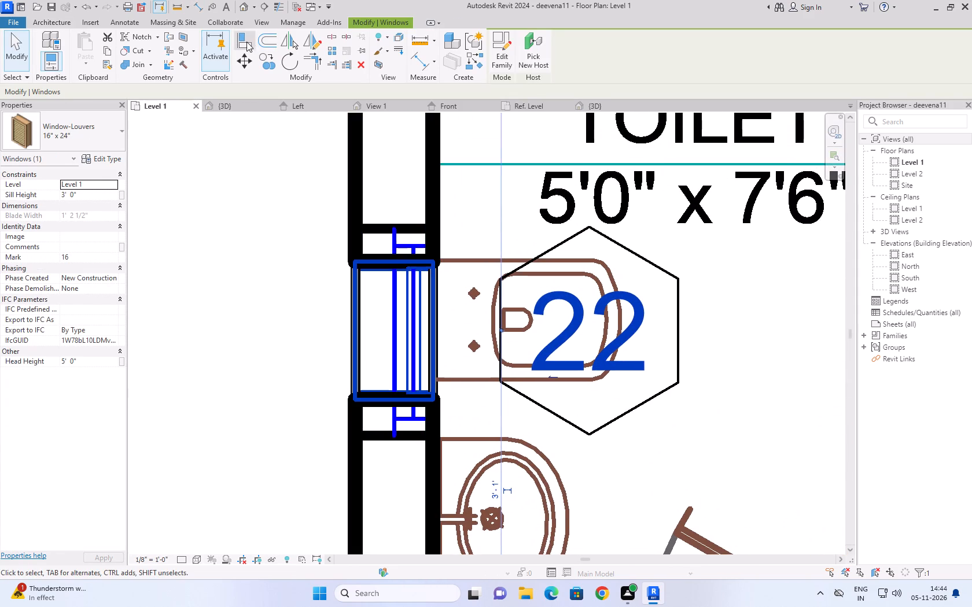
click(246, 42)
click(375, 227)
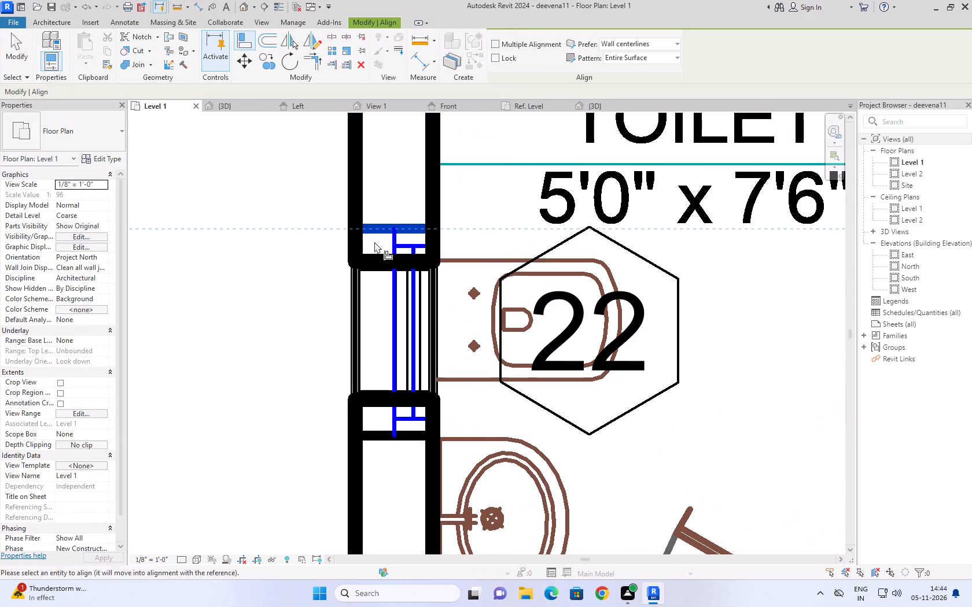
click(372, 261)
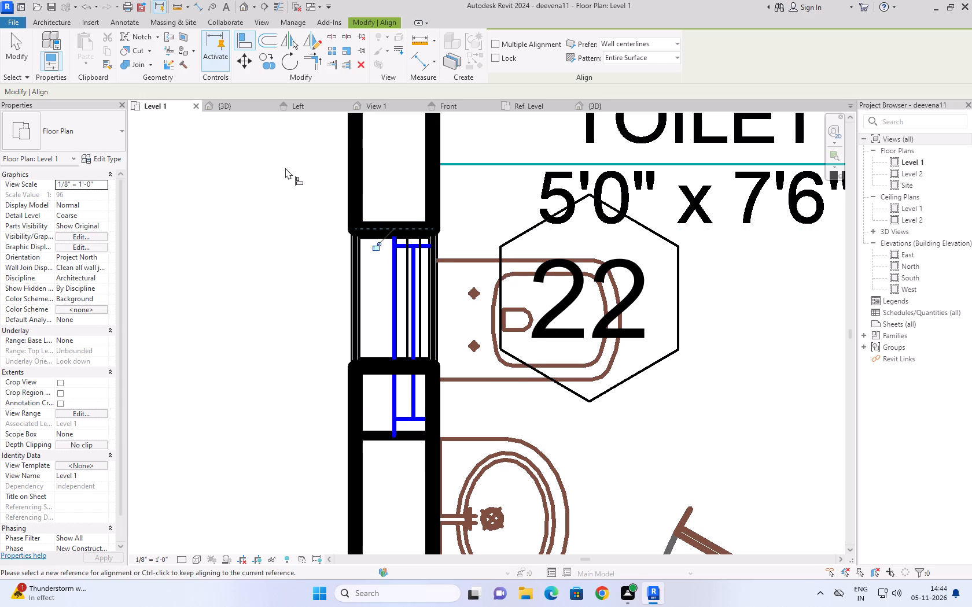
key(Escape)
key(Escape)
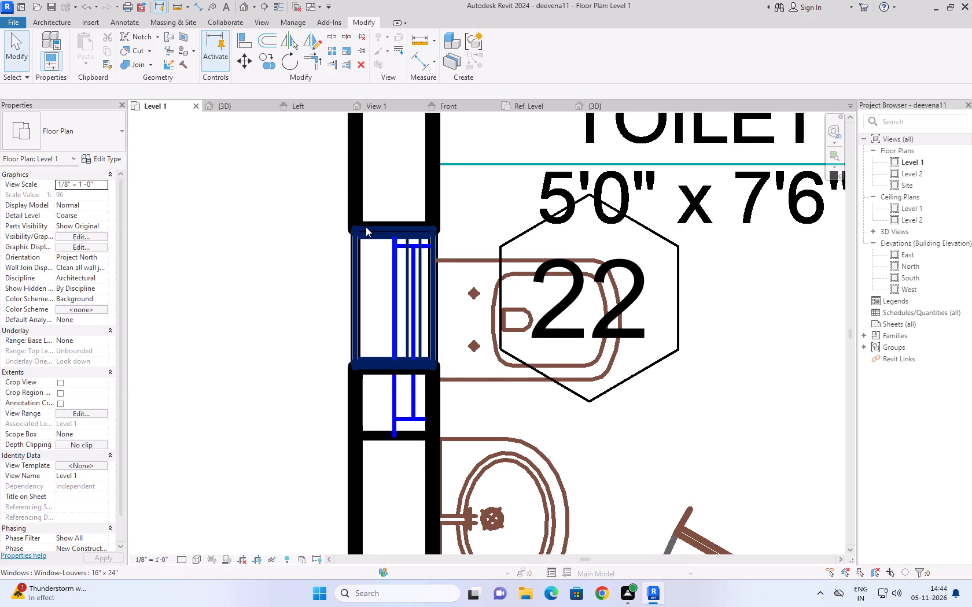
Change the louver window in the 5'0" x 7'6" toilet to the 2' type.
click(366, 227)
click(105, 160)
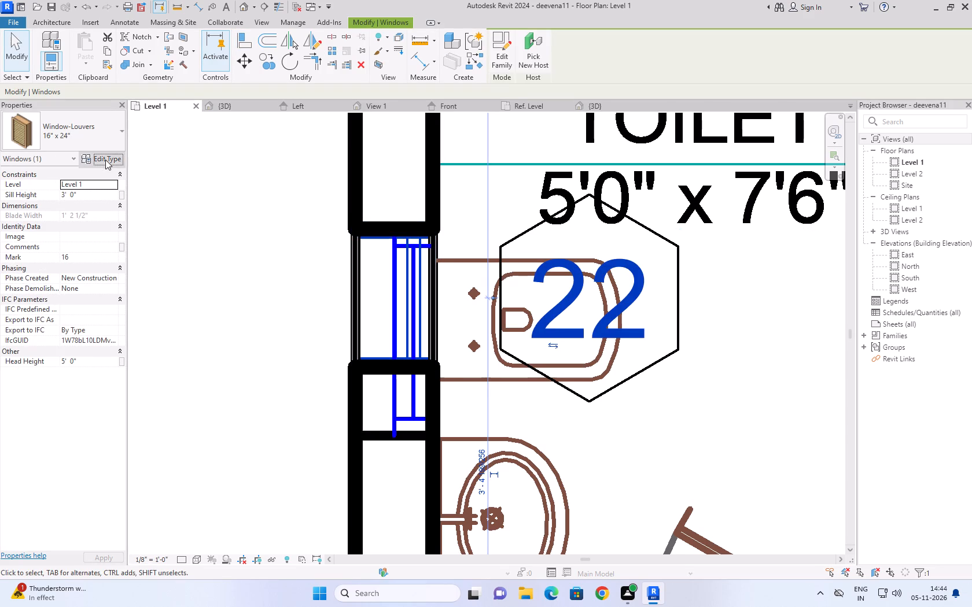
click(477, 157)
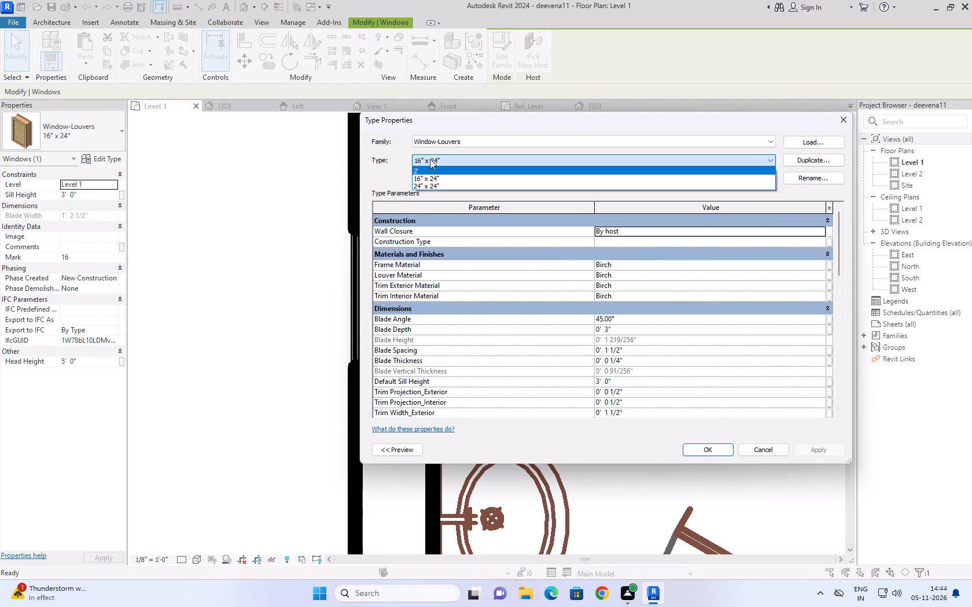
click(424, 168)
scroll(583, 340, down, 1)
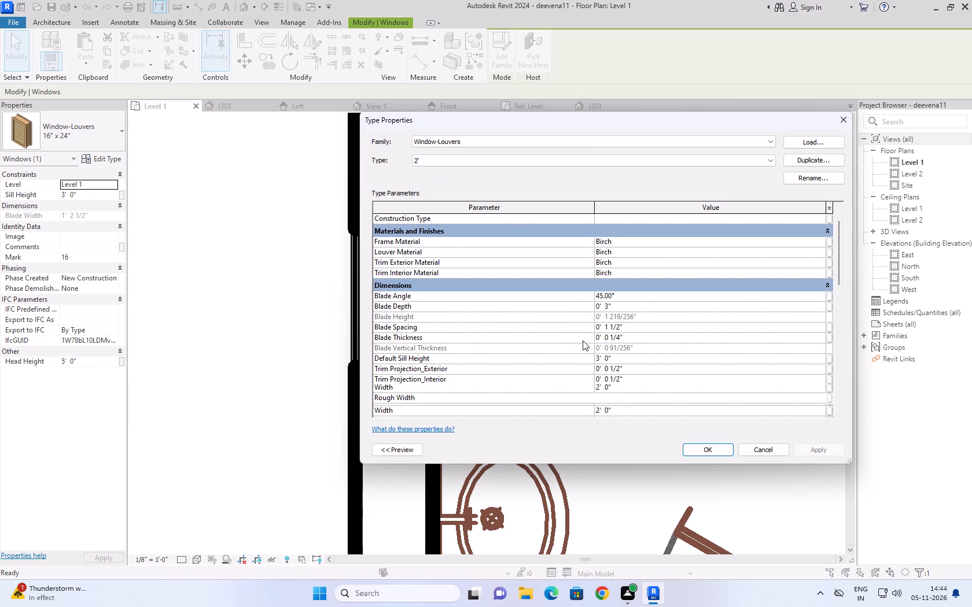
scroll(583, 340, down, 2)
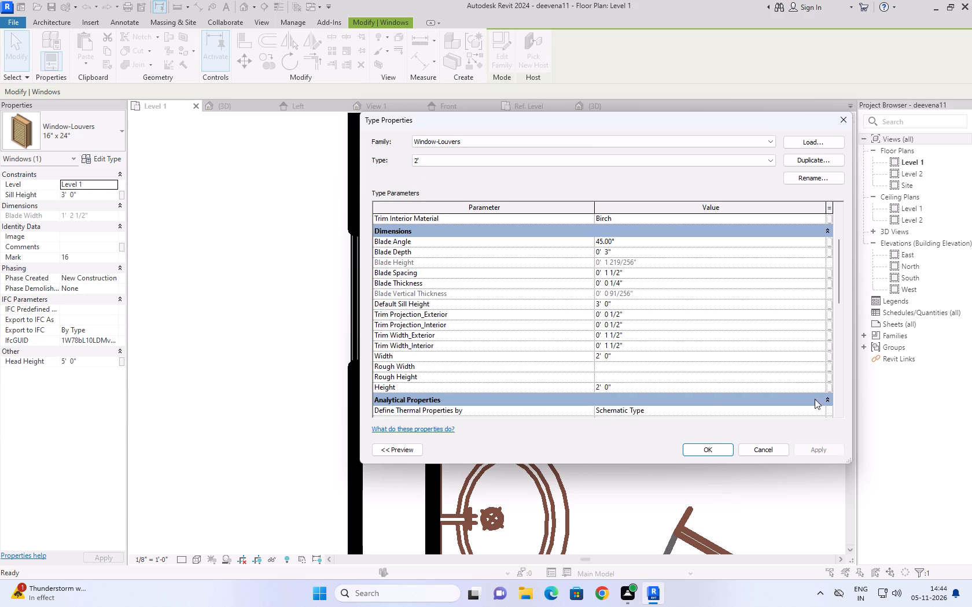
click(715, 445)
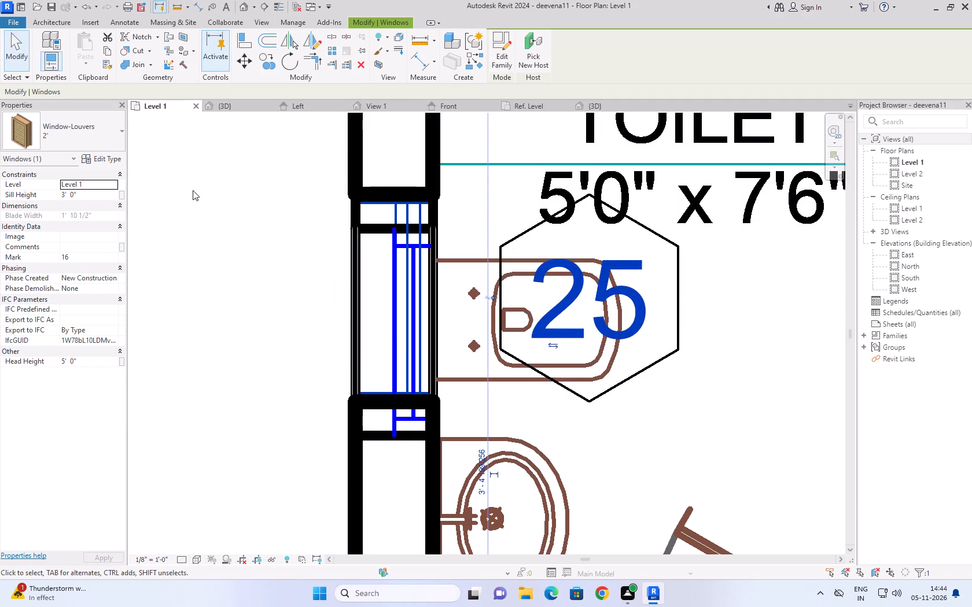
click(355, 222)
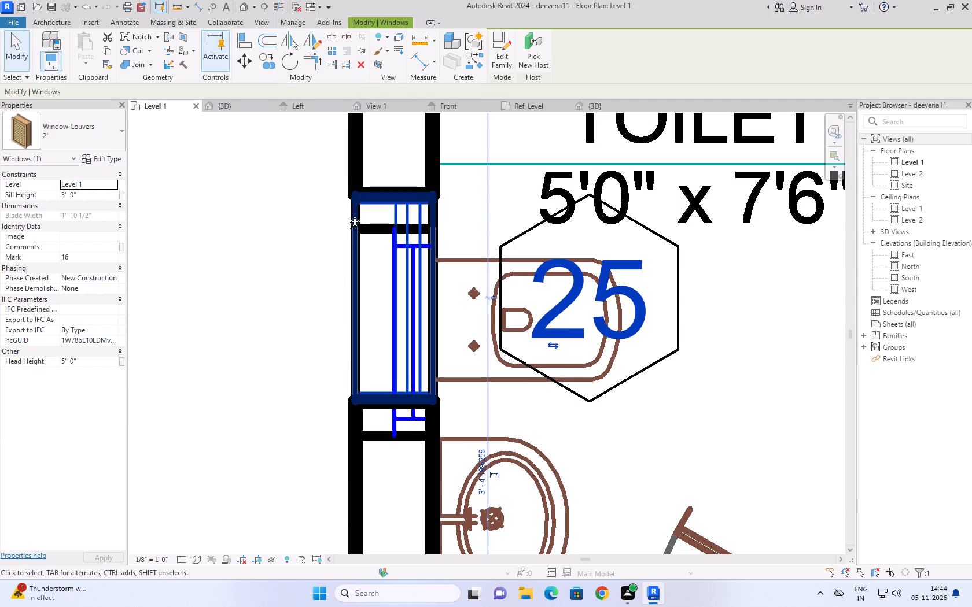
Realign the staircase-side edge of the 2' louver window in the 5'0" x 7'6" toilet with the matching edge of its marked opening.
key(Escape)
click(358, 258)
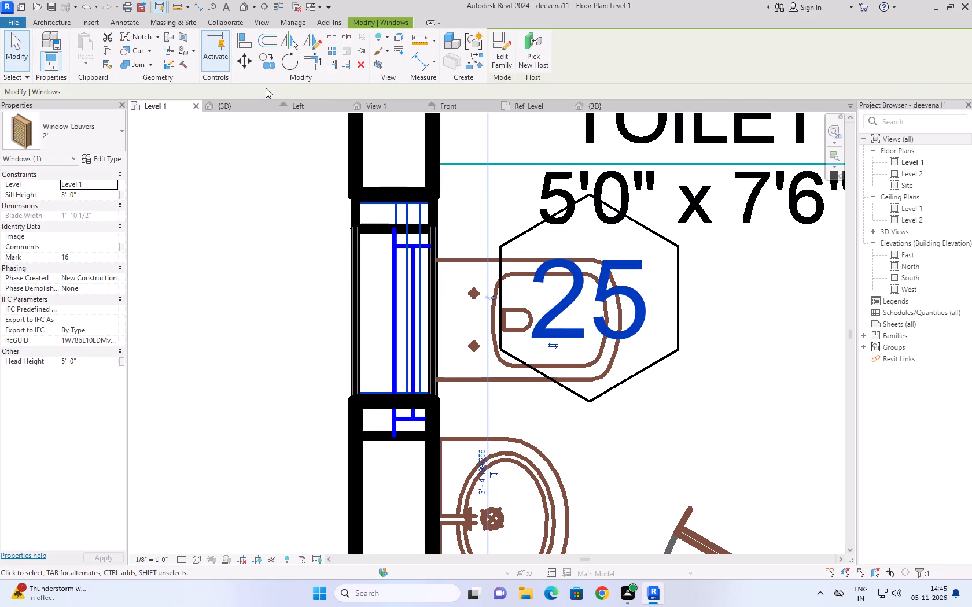
click(242, 46)
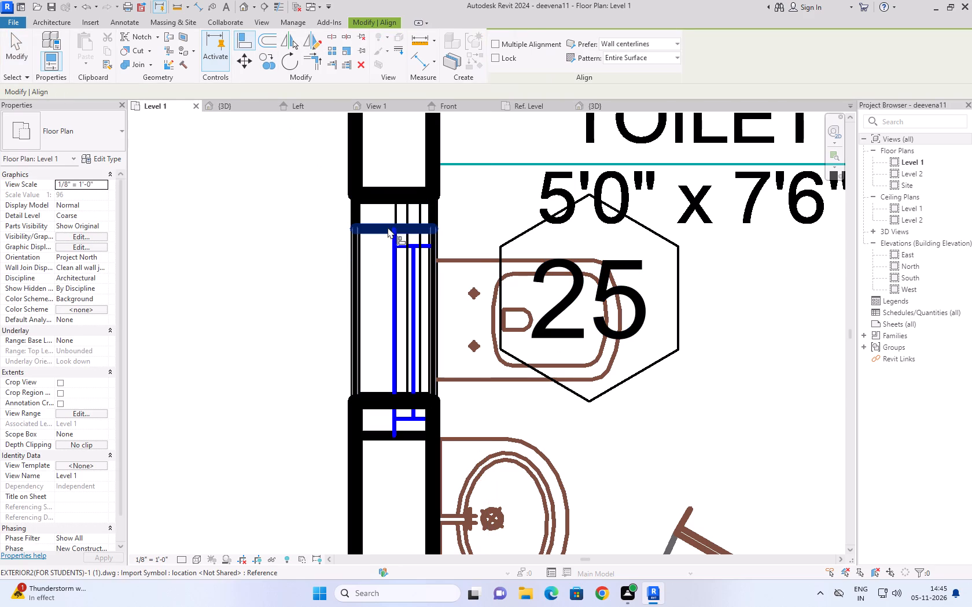
click(388, 227)
click(386, 191)
scroll(296, 260, down, 4)
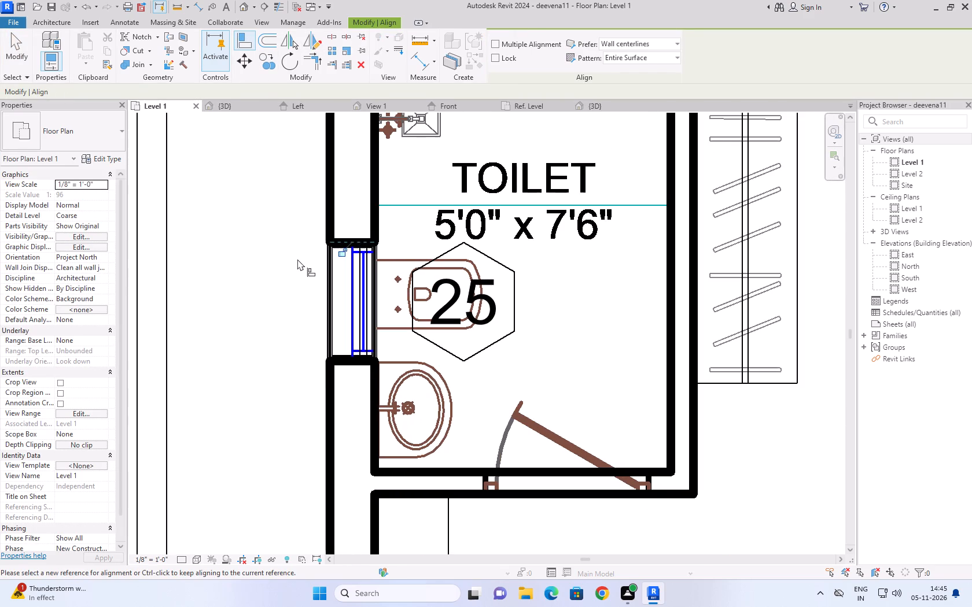
key(Escape)
key(Escape)
key(Escape)
Review the Level 1 plan's windows and marked openings, ending at the children bedroom's corner opening beside the sit out.
scroll(300, 260, down, 7)
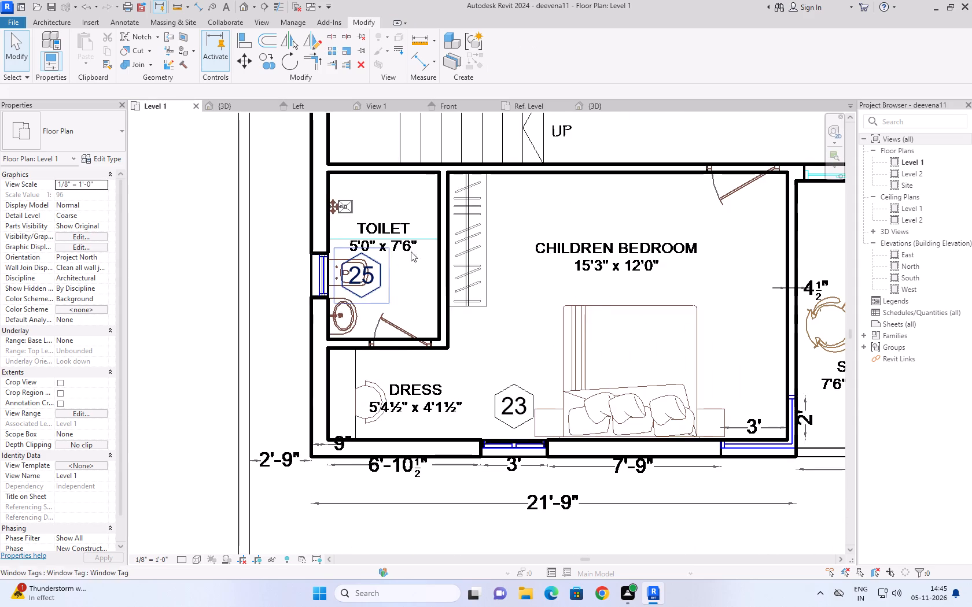
scroll(583, 316, down, 2)
middle_drag(578, 316, 472, 321)
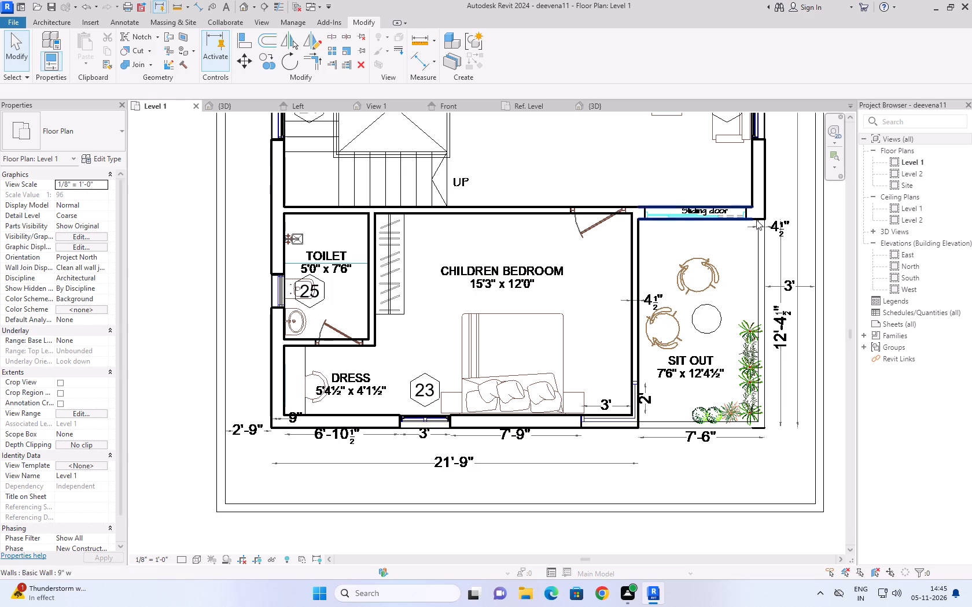
scroll(673, 181, down, 2)
middle_drag(662, 172, 614, 419)
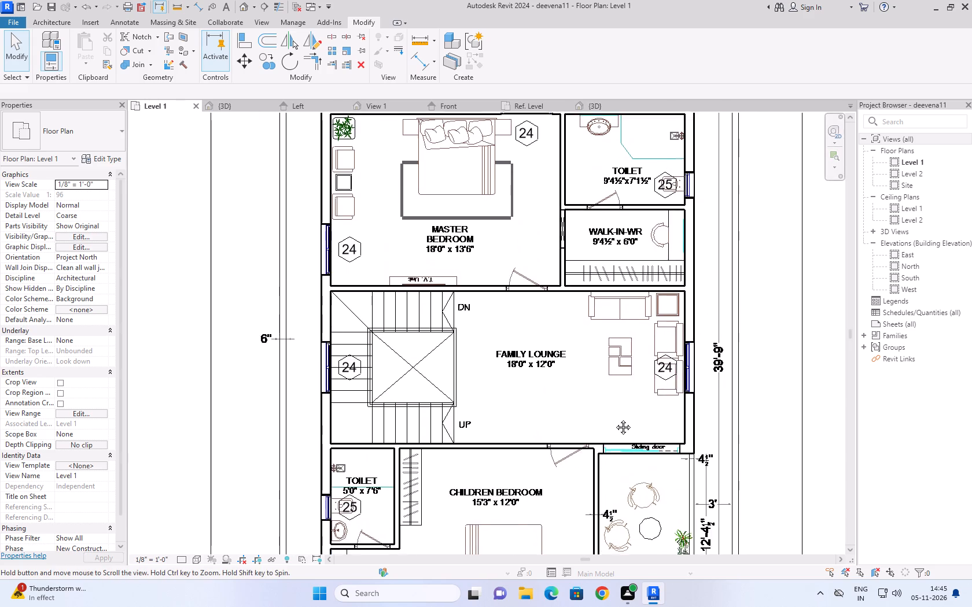
middle_drag(614, 419, 653, 447)
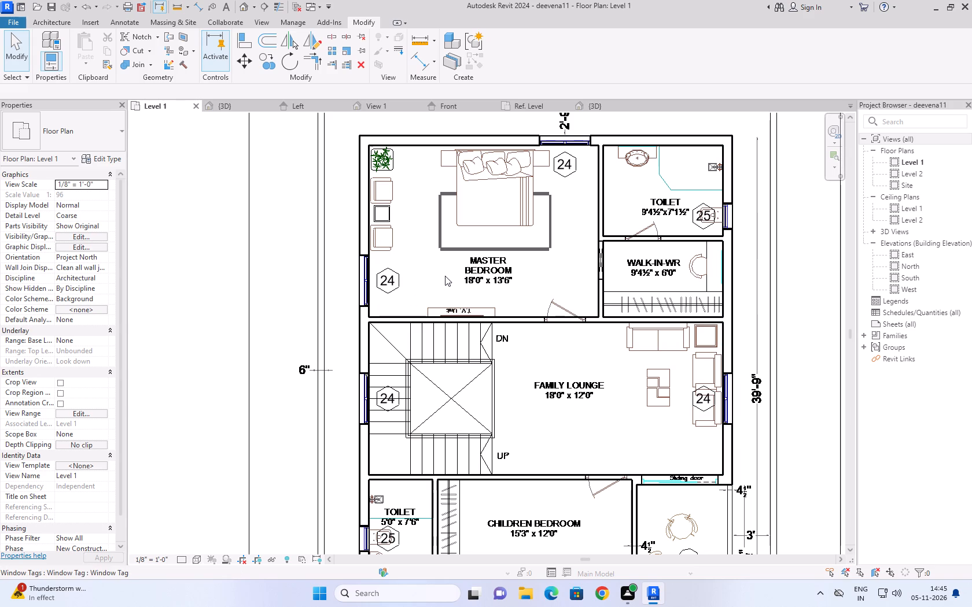
middle_drag(445, 276, 450, 134)
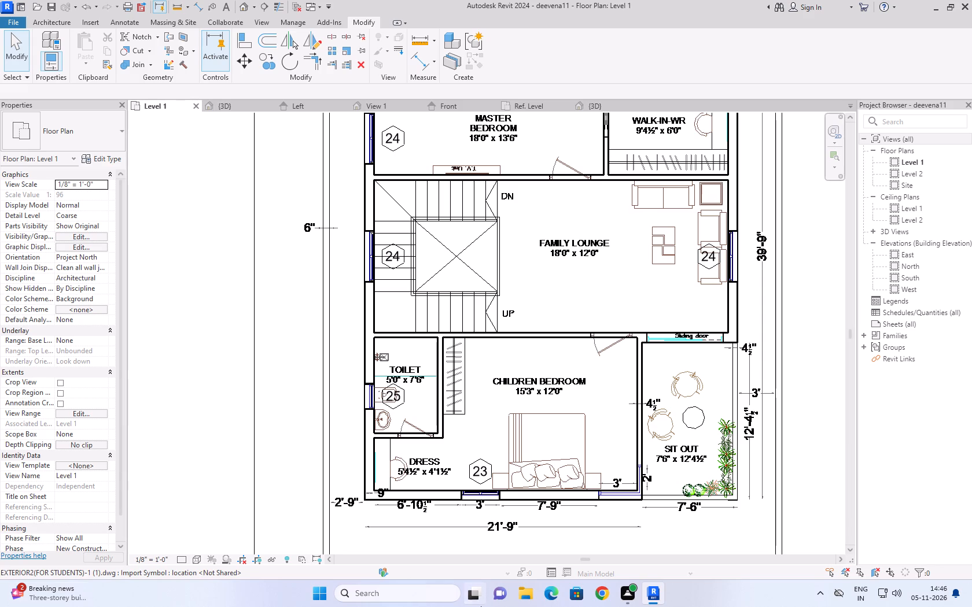
scroll(603, 527, up, 8)
scroll(684, 414, up, 3)
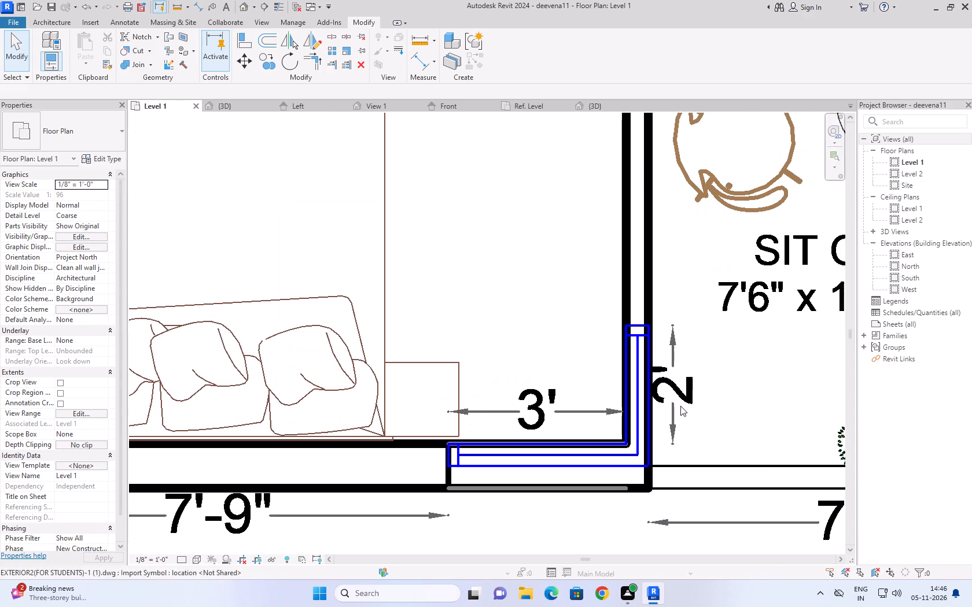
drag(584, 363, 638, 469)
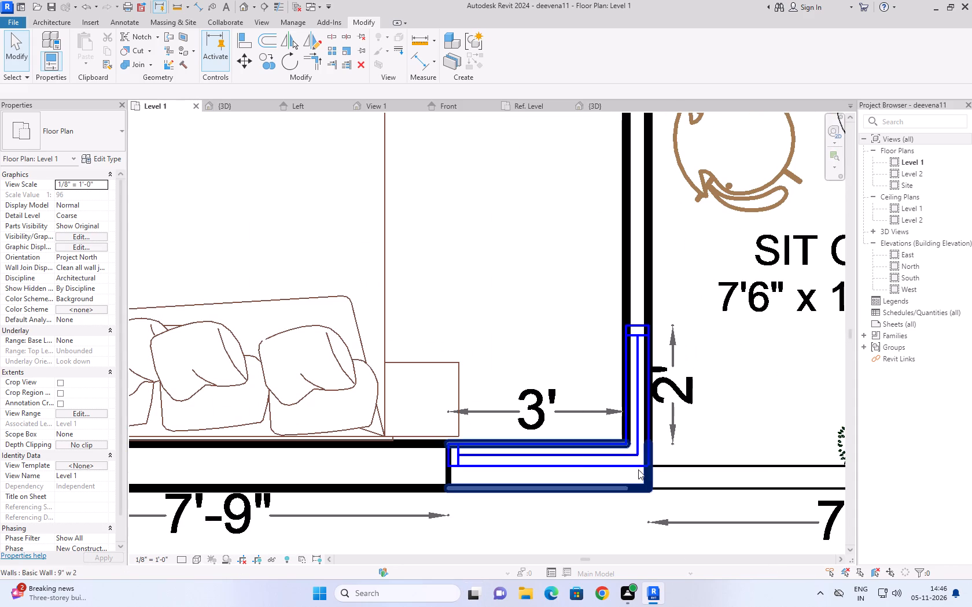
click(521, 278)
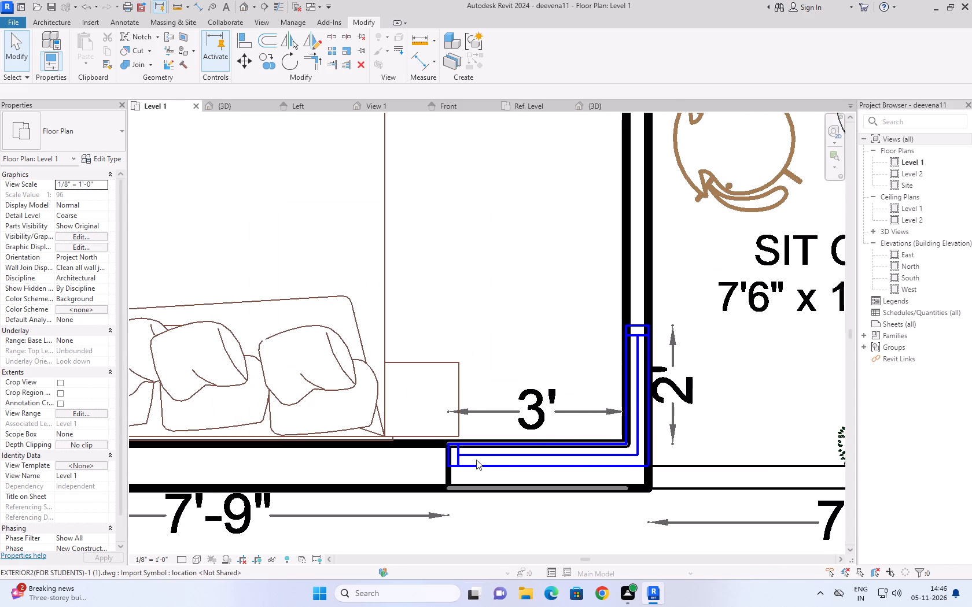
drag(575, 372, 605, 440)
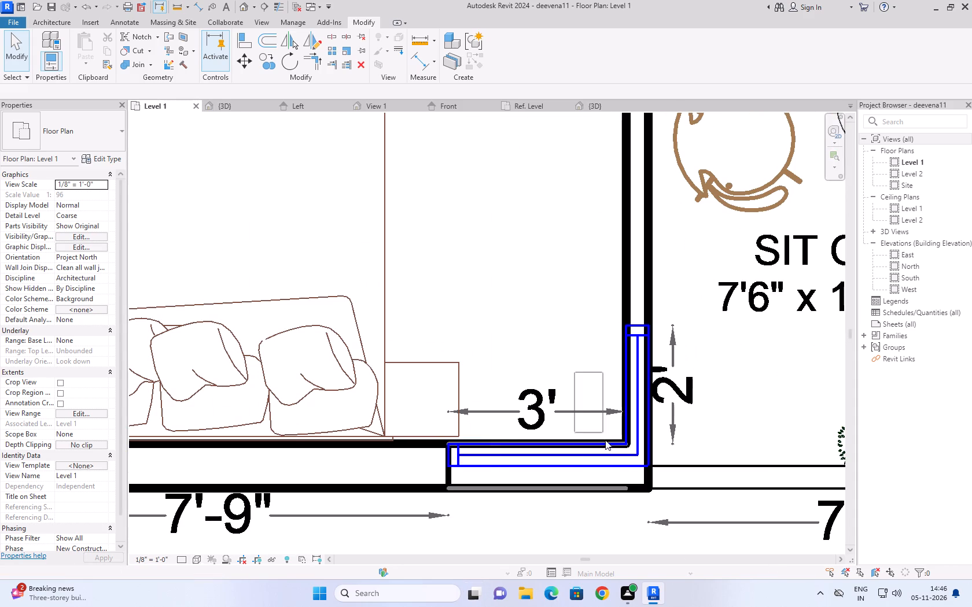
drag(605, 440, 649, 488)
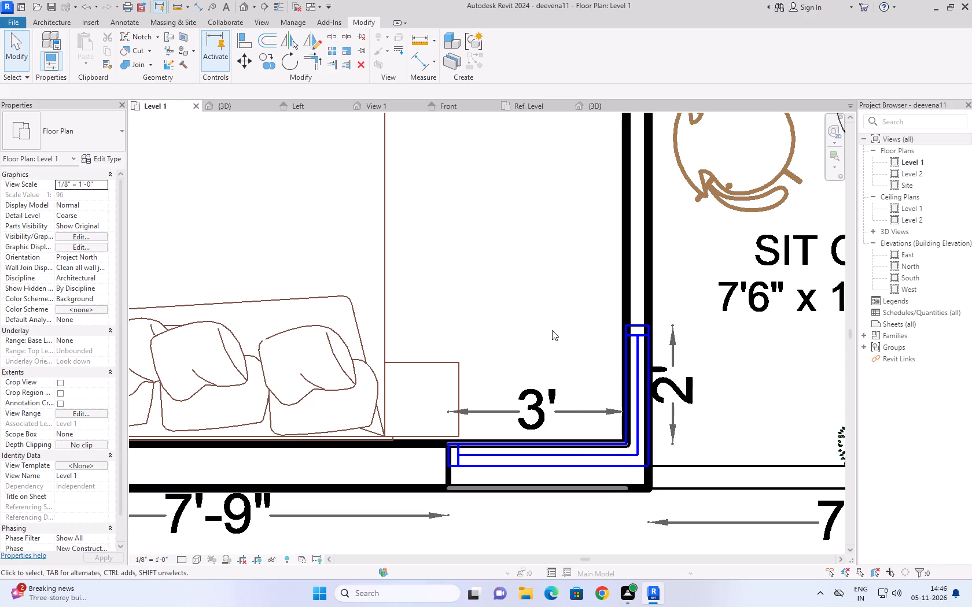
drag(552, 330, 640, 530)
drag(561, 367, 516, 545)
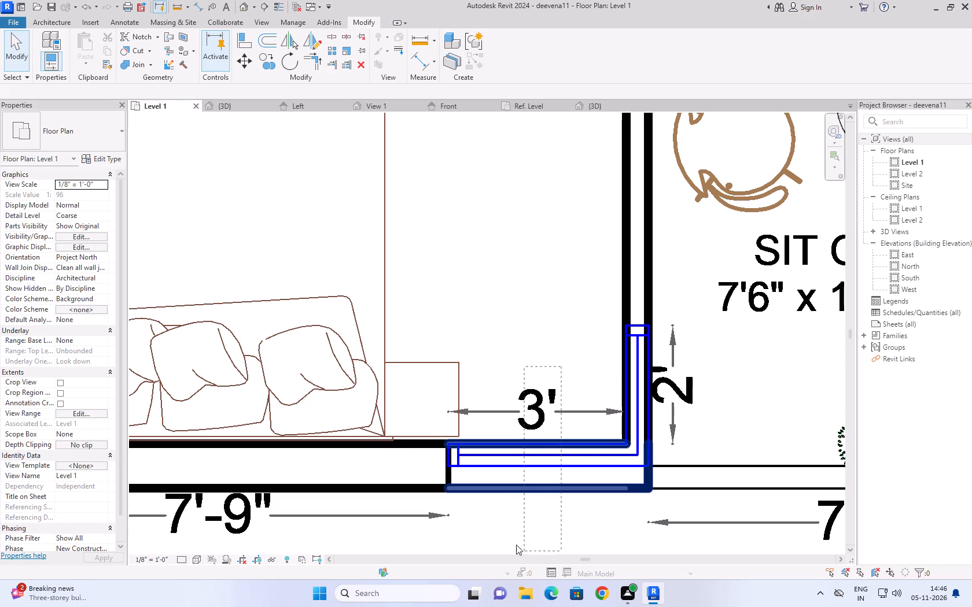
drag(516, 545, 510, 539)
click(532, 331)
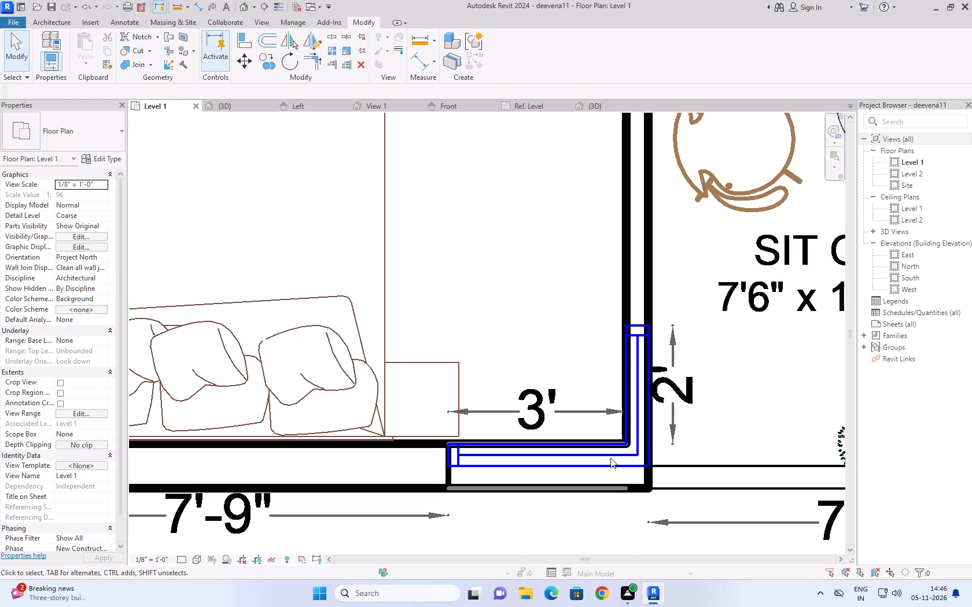
Set the unconnected height of the two short walls at the children bedroom's corner opening to 3'.
click(611, 444)
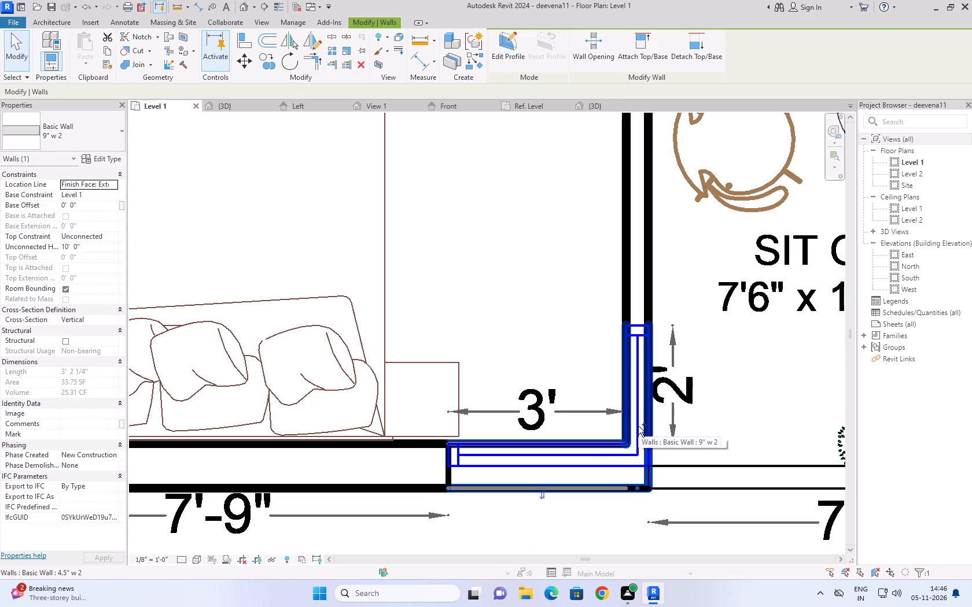
ctrl+click(623, 402)
scroll(546, 362, down, 1)
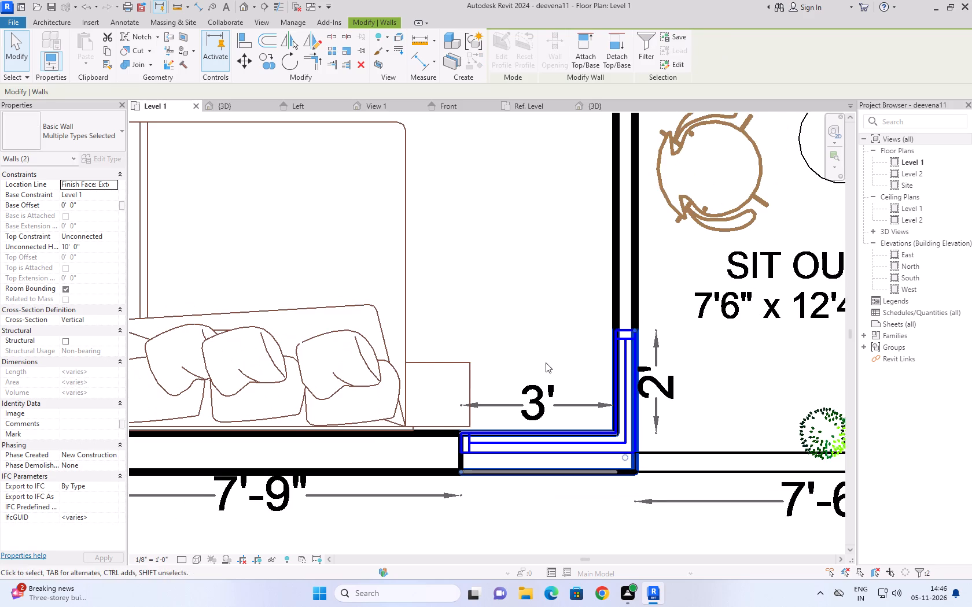
middle_drag(546, 362, 566, 336)
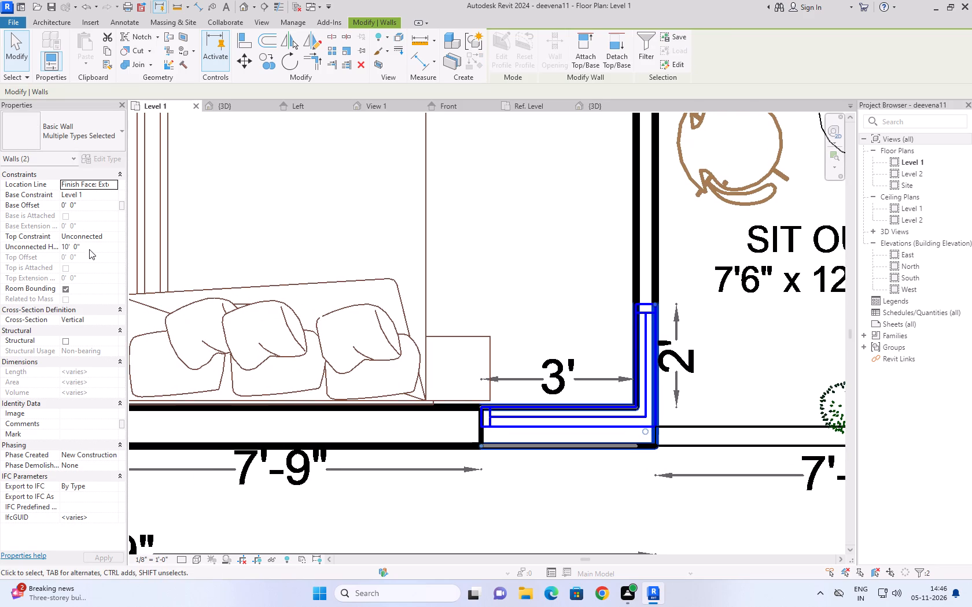
click(89, 249)
text(3')
key(Return)
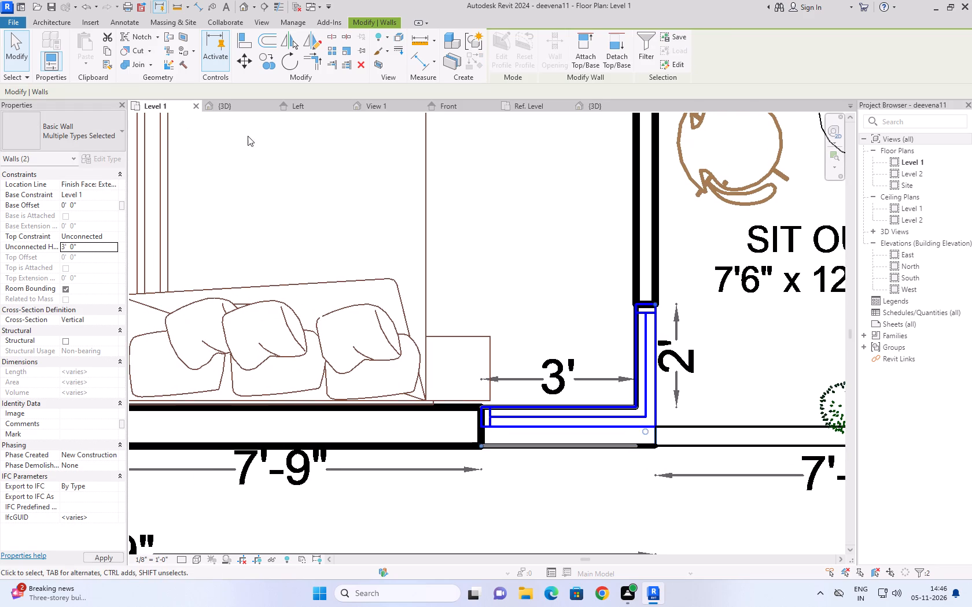
Examine the children bedroom's corner opening and the surrounding walls and windows from several sides in the 3D view.
click(236, 108)
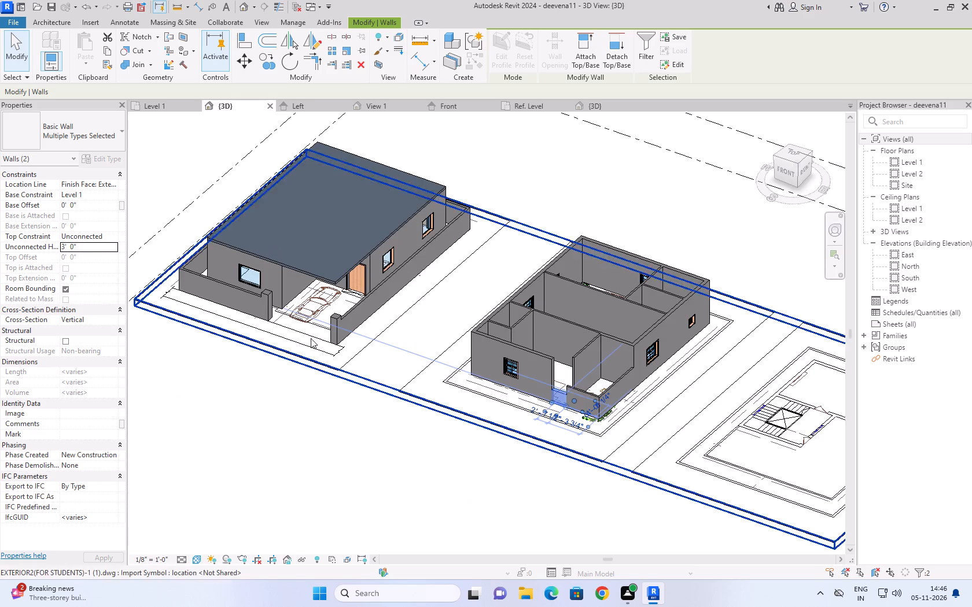
scroll(337, 382, down, 2)
scroll(569, 320, up, 2)
scroll(466, 371, up, 5)
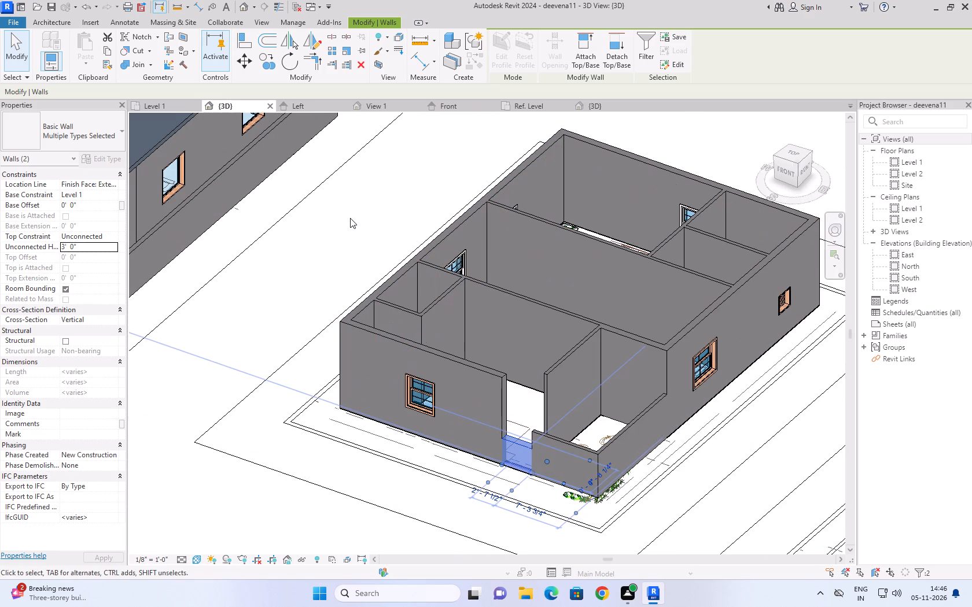
click(350, 218)
scroll(350, 218, down, 2)
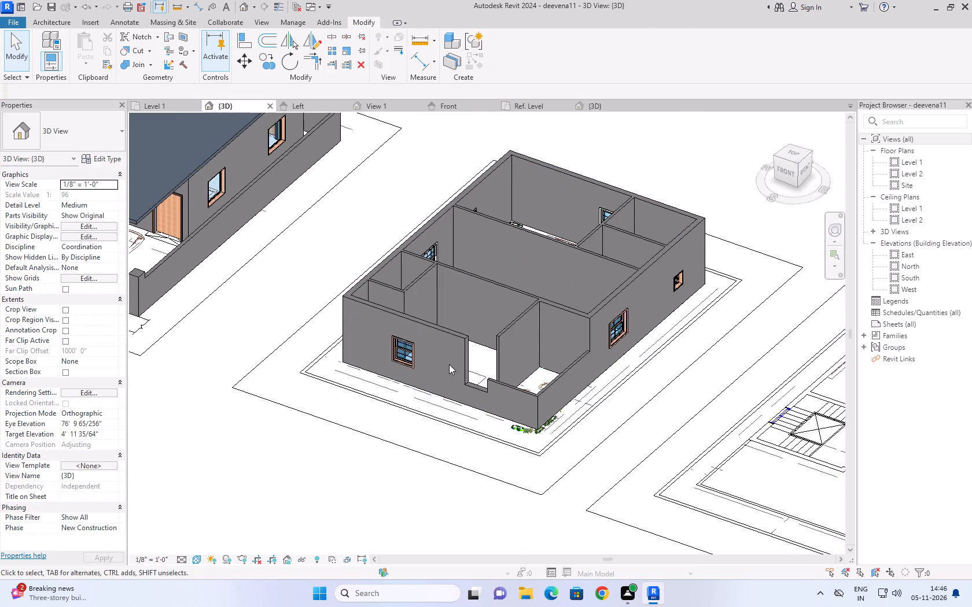
shift+middle_drag(450, 376, 387, 494)
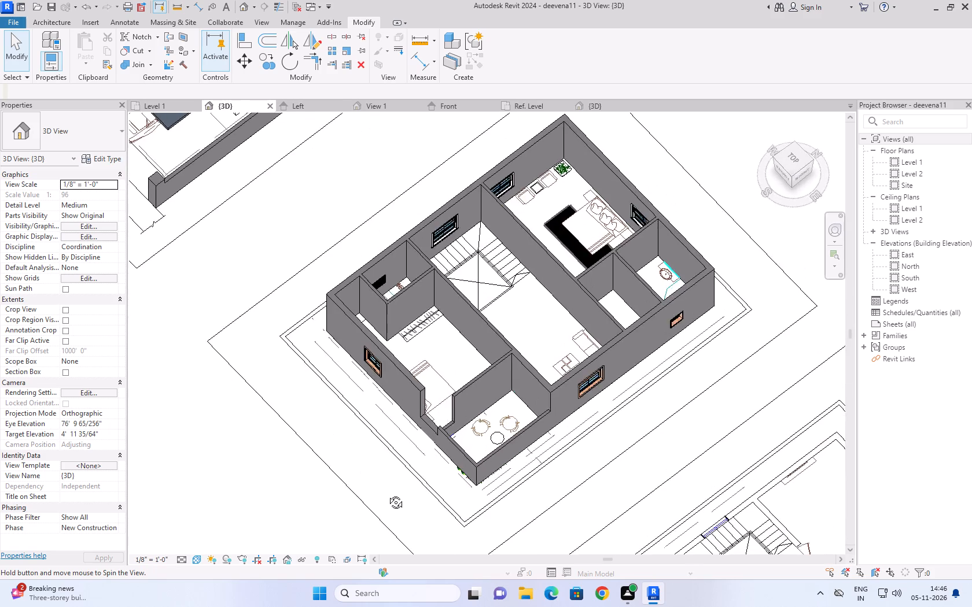
shift+middle_drag(387, 494, 494, 382)
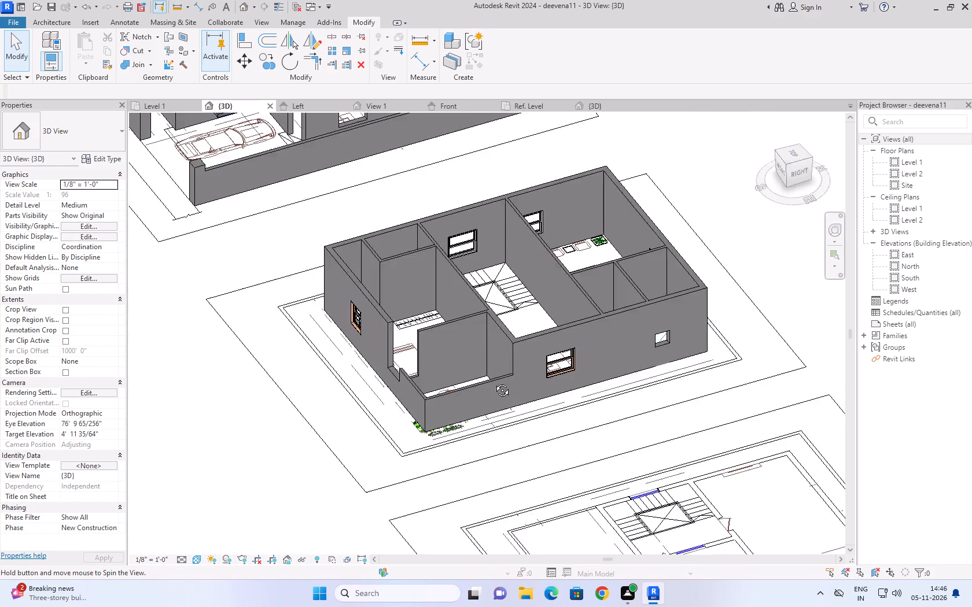
shift+middle_drag(494, 382, 551, 379)
scroll(252, 318, down, 2)
shift+middle_drag(622, 440, 606, 440)
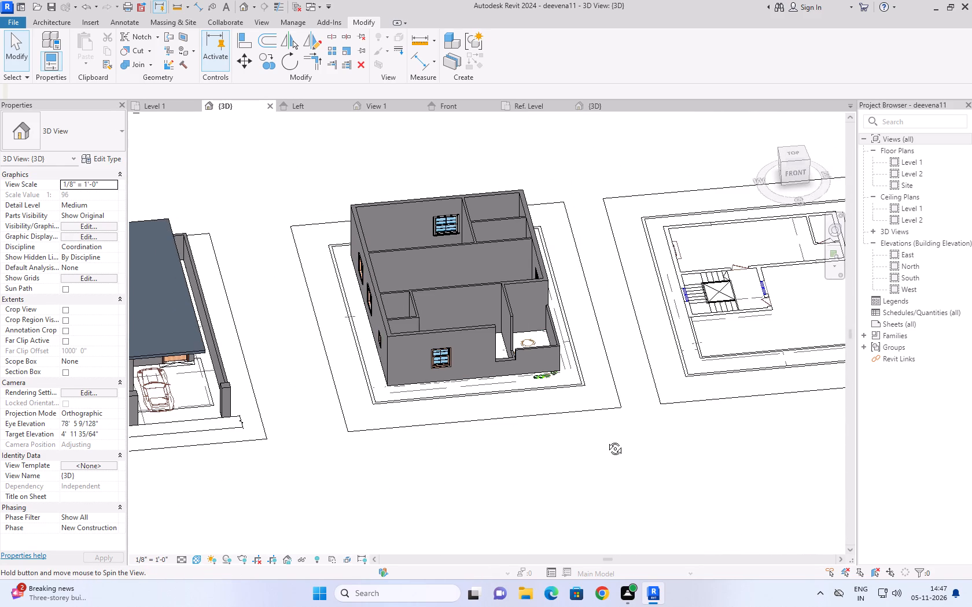
shift+middle_drag(606, 440, 466, 423)
Set the sill height of the master bedroom toilet's louver window to 7'.
scroll(354, 405, up, 2)
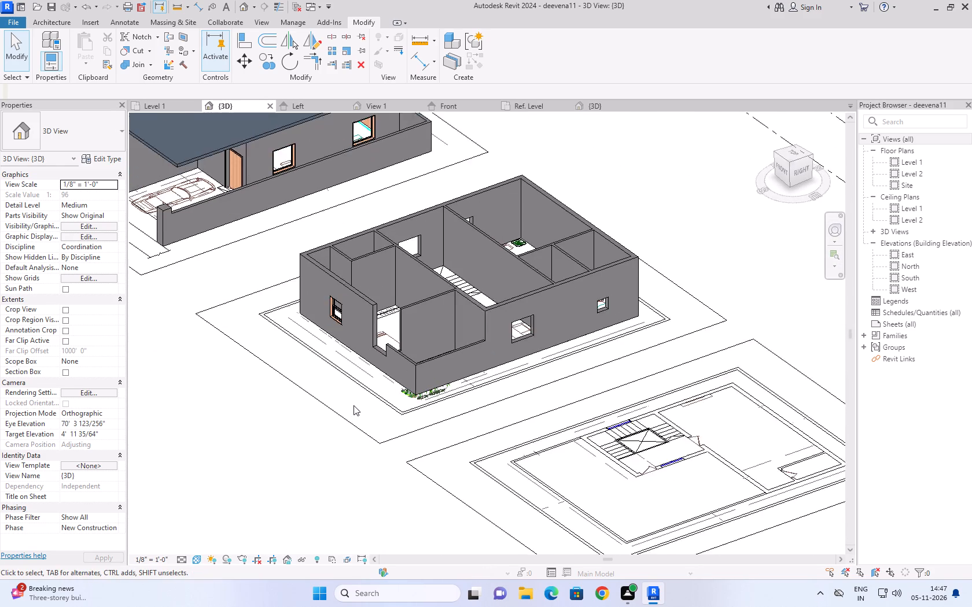
scroll(704, 197, up, 1)
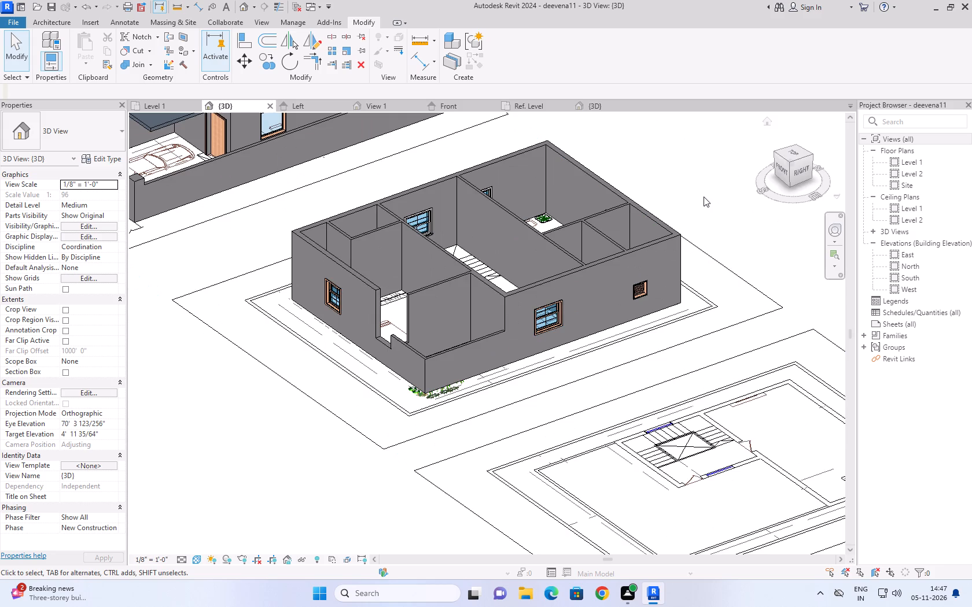
scroll(638, 327, up, 4)
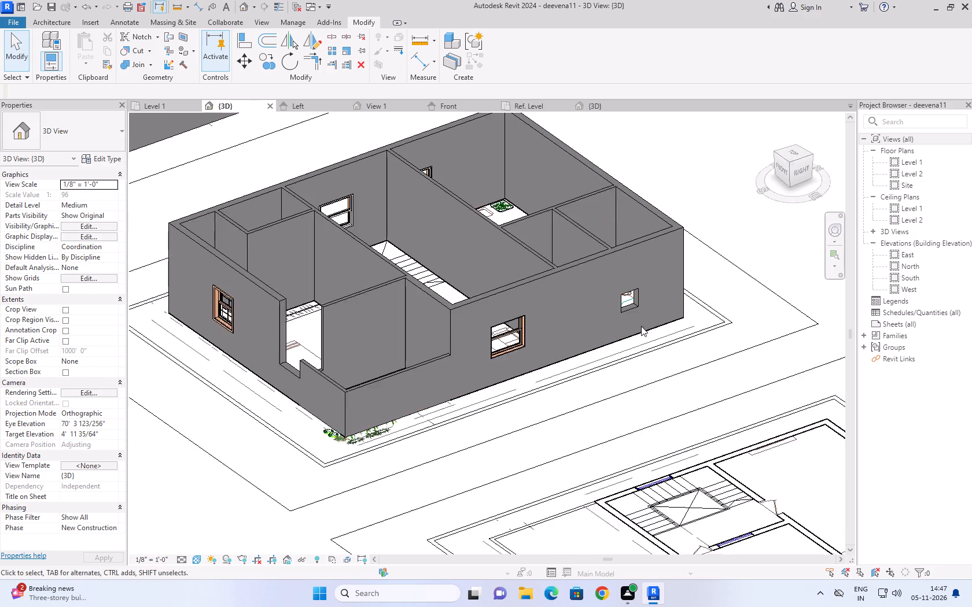
click(636, 288)
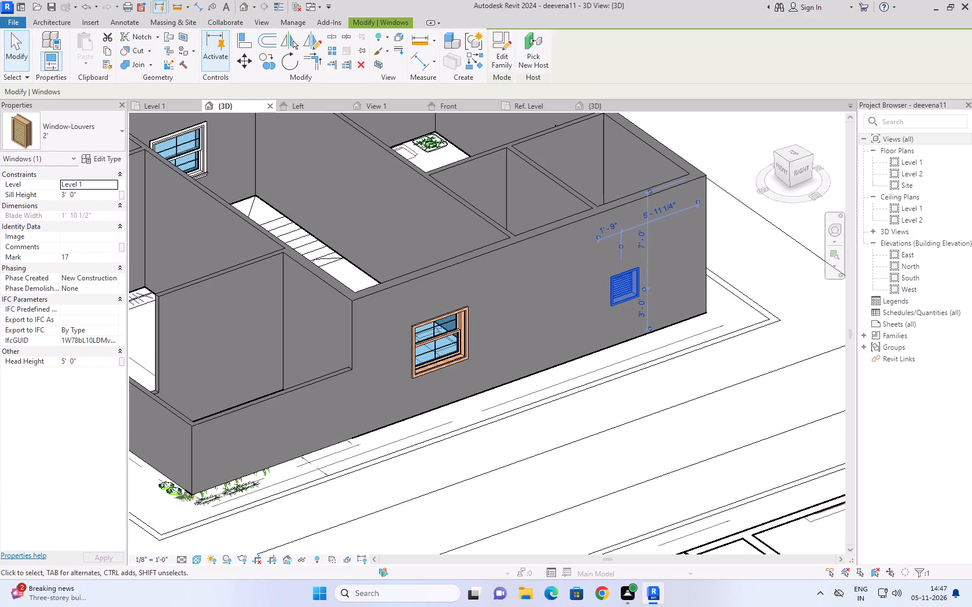
click(88, 195)
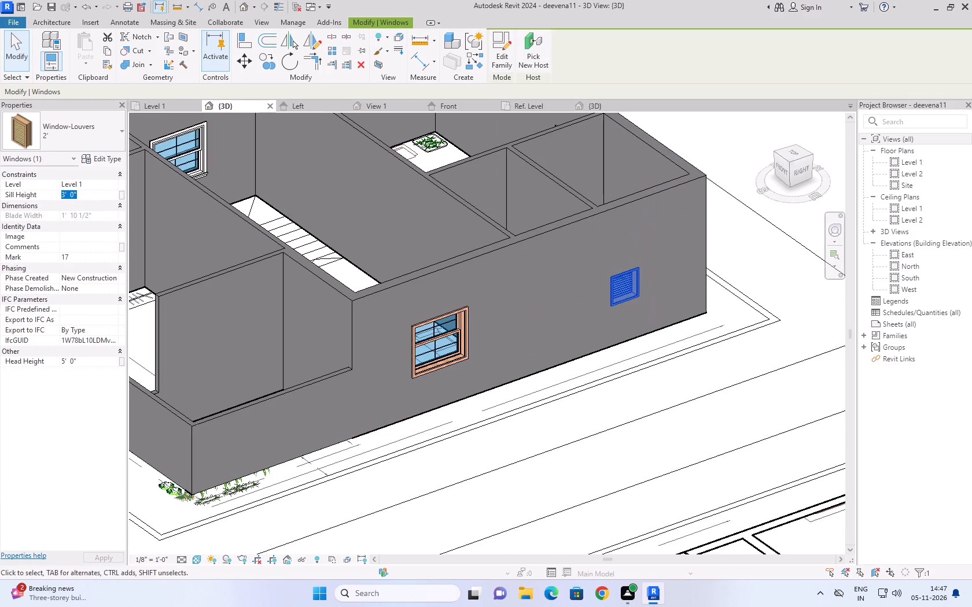
text(7')
key(Return)
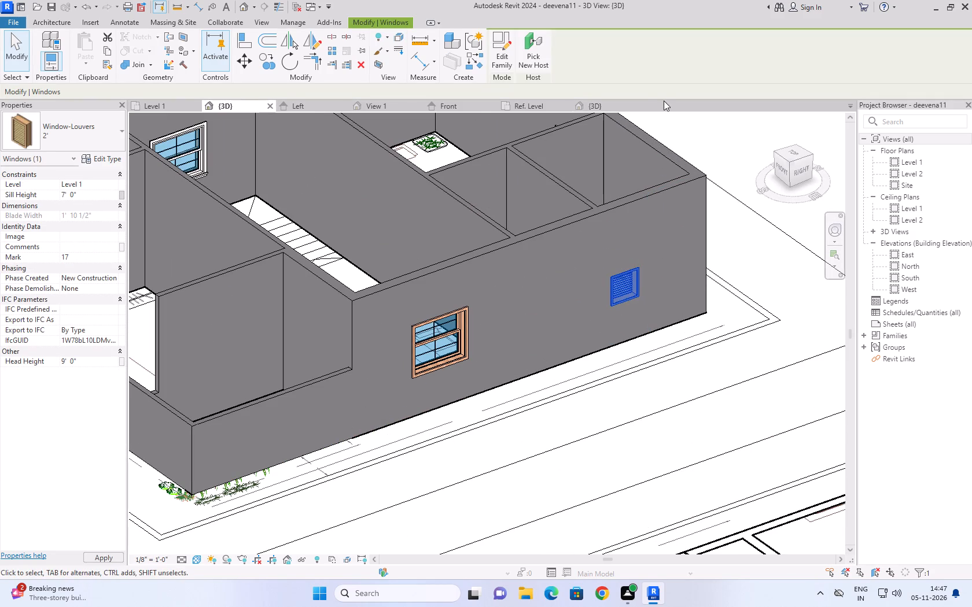
Set the sill height of the remaining toilet louver window, on the long side wall with two double-hung windows, to 7'.
scroll(701, 218, down, 4)
shift+middle_drag(706, 225, 577, 264)
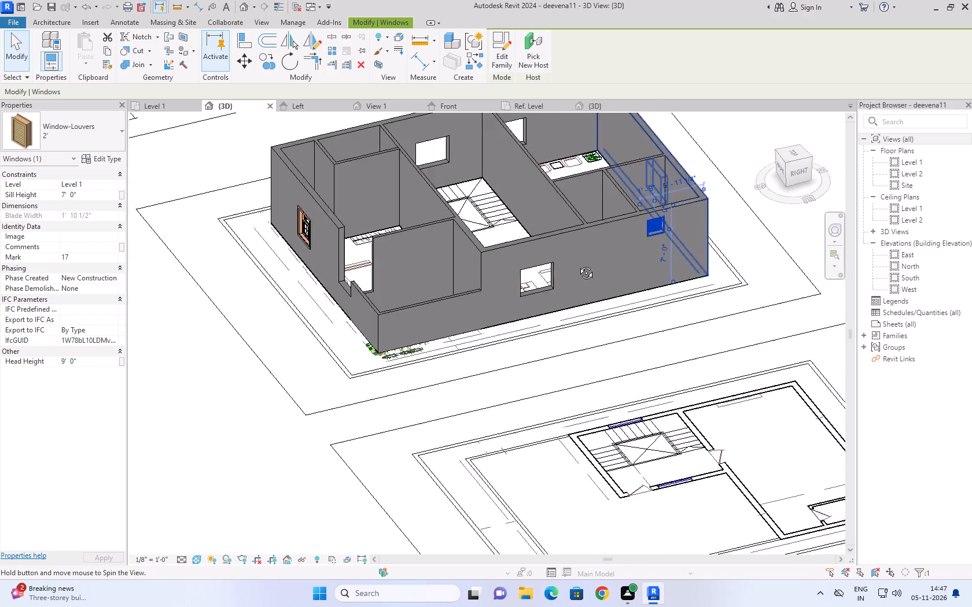
shift+middle_drag(577, 264, 443, 259)
shift+scroll(443, 259, down, 4)
scroll(378, 266, down, 4)
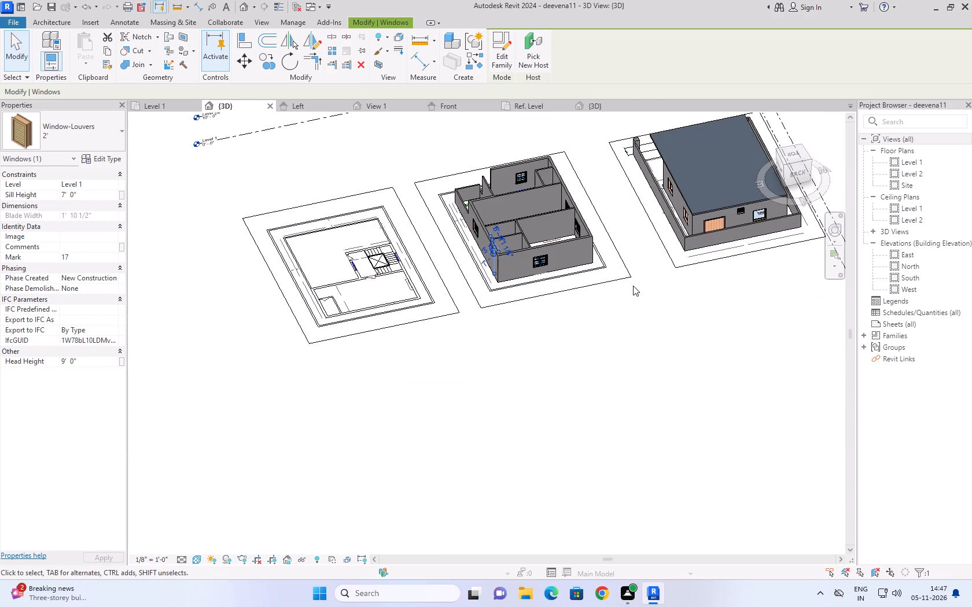
shift+middle_drag(617, 297, 452, 299)
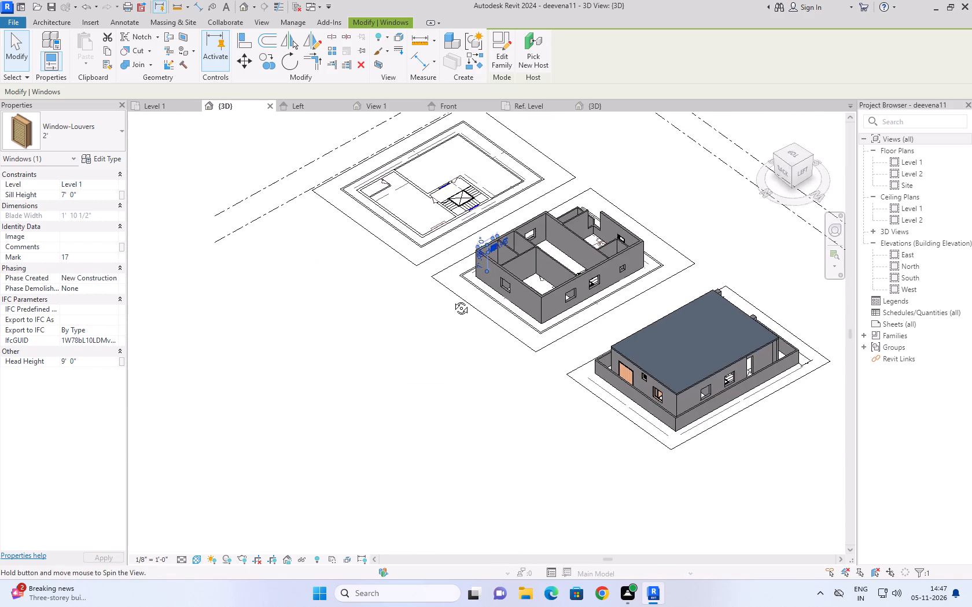
shift+middle_drag(452, 299, 359, 297)
scroll(629, 336, up, 4)
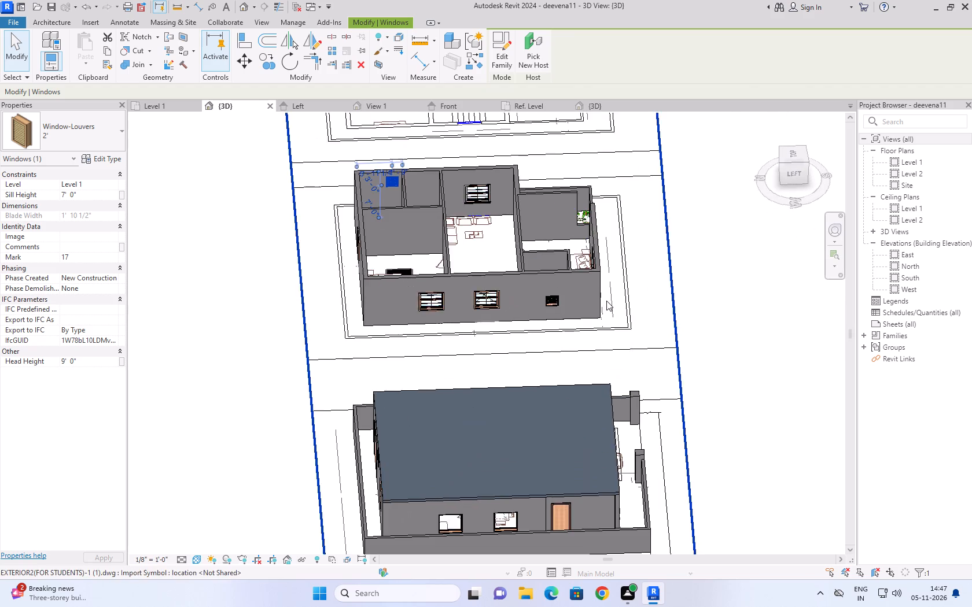
scroll(606, 301, up, 6)
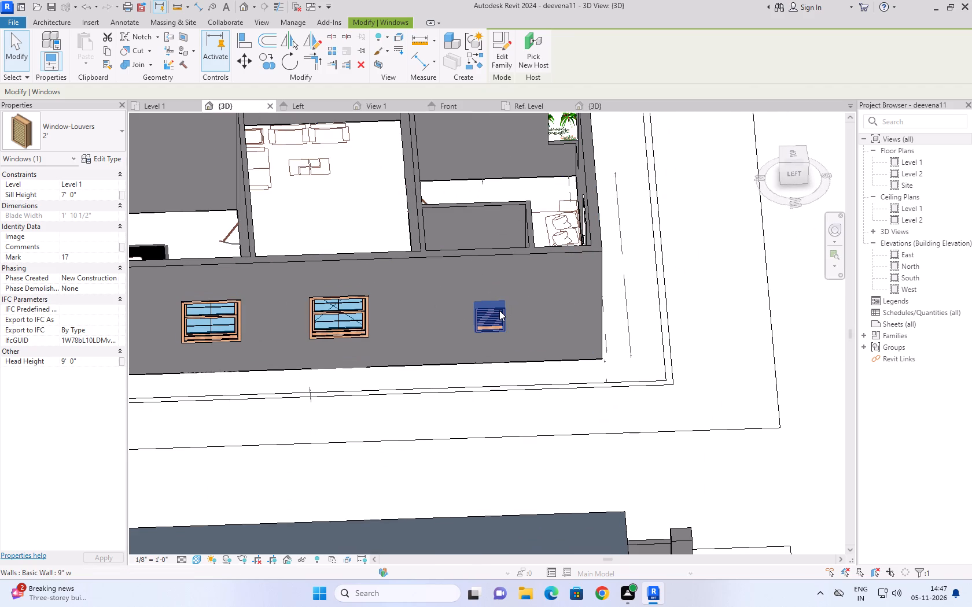
click(499, 310)
click(87, 194)
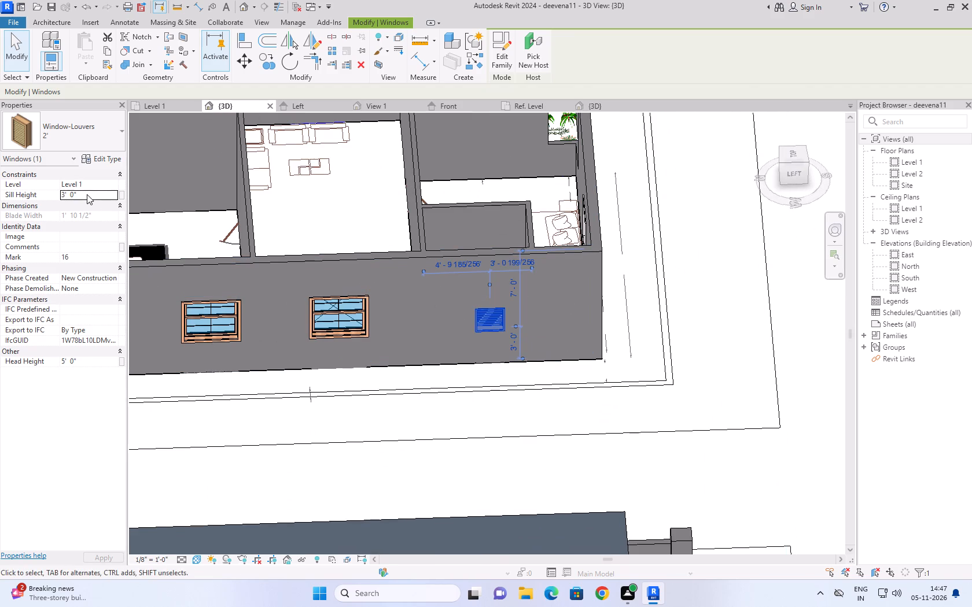
text(7')
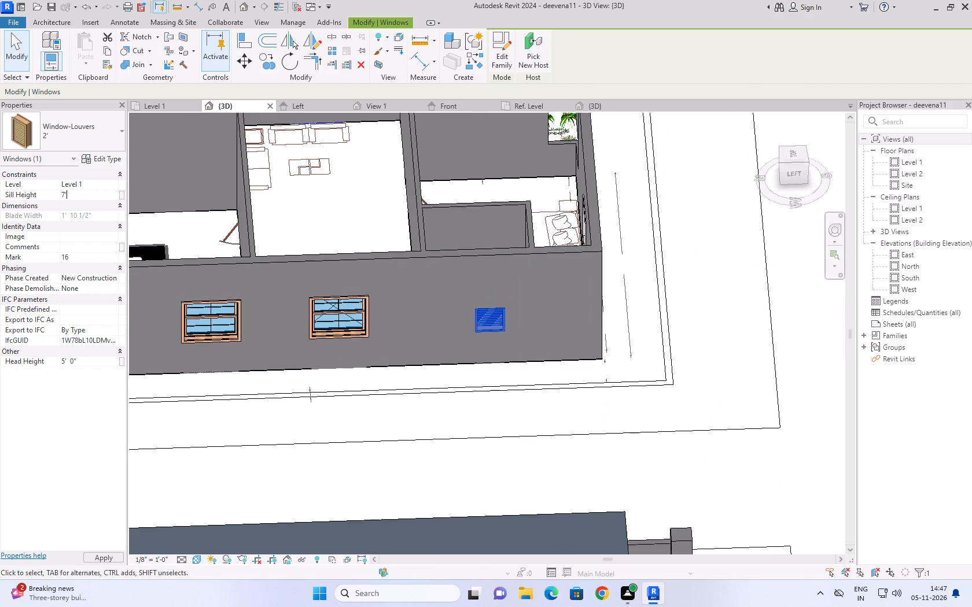
key(Return)
Examine the house walls, windows and corner opening from the front and sides in the 3D view.
scroll(739, 408, down, 3)
shift+middle_drag(733, 408, 424, 379)
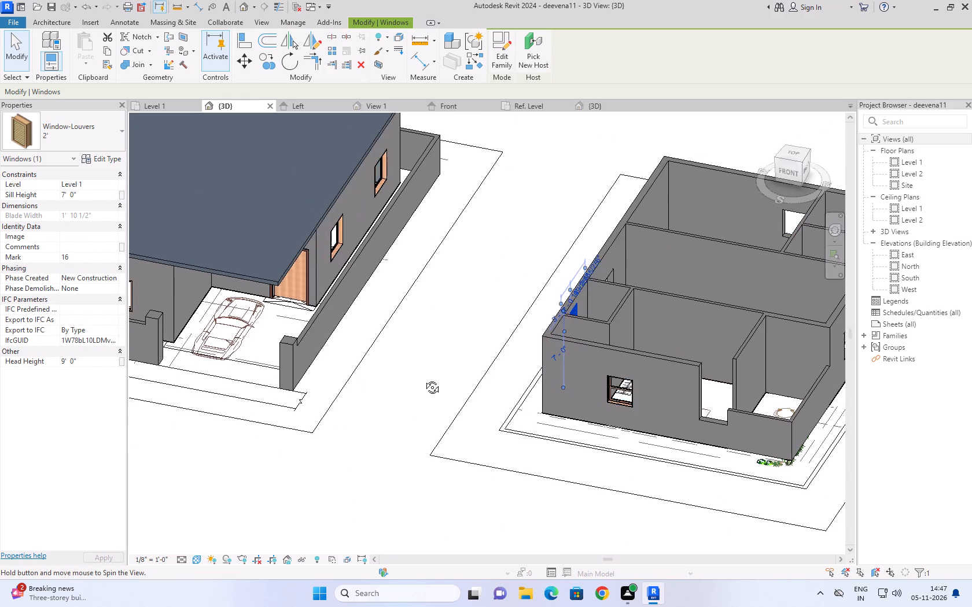
shift+middle_drag(424, 379, 395, 376)
scroll(382, 366, down, 3)
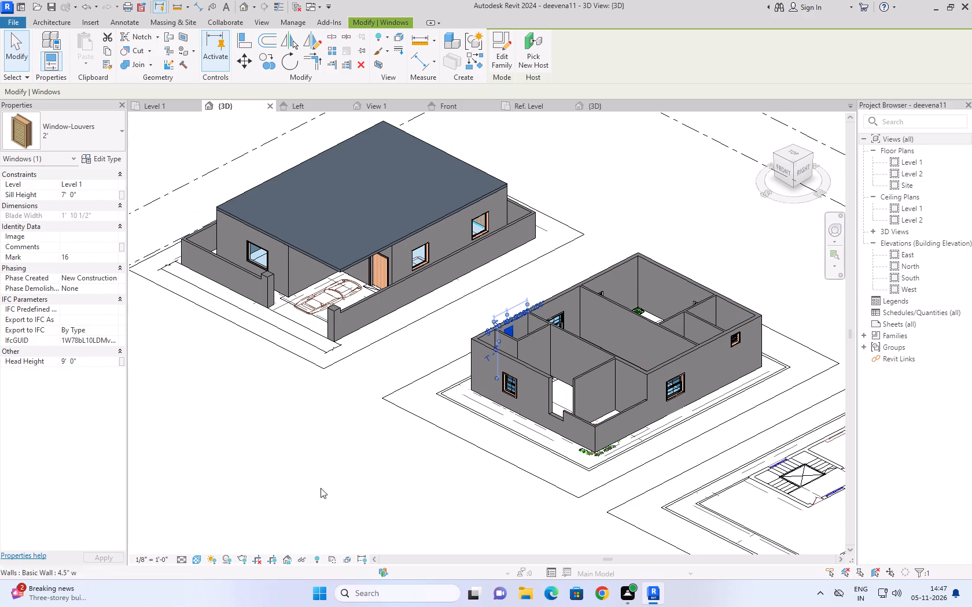
click(440, 489)
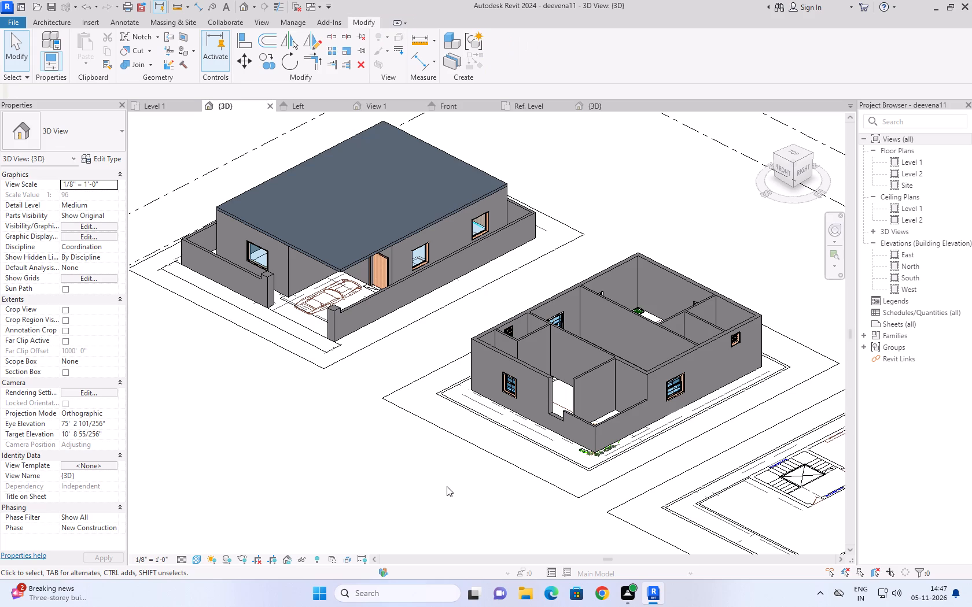
middle_drag(447, 486, 297, 499)
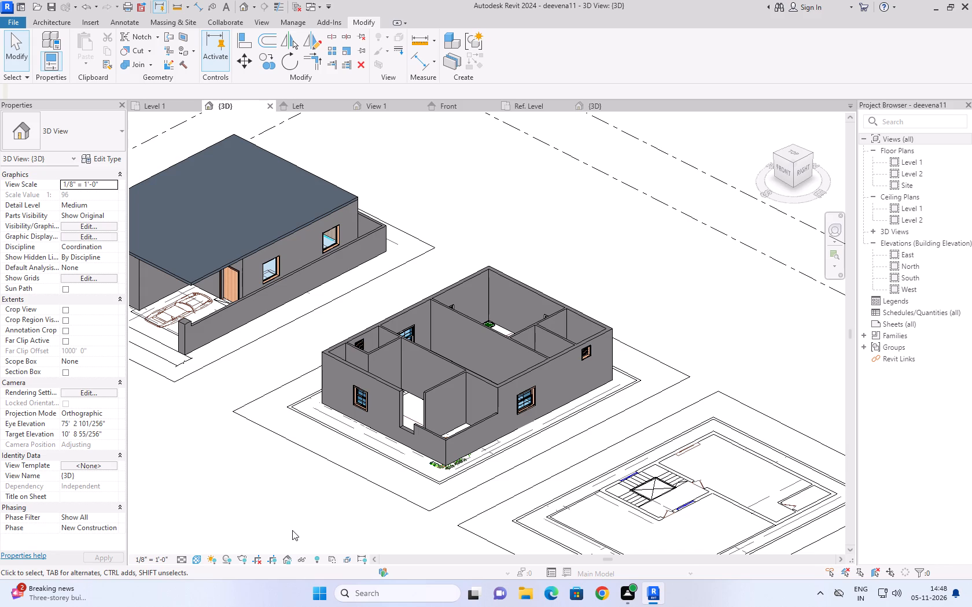
shift+middle_drag(396, 472, 426, 477)
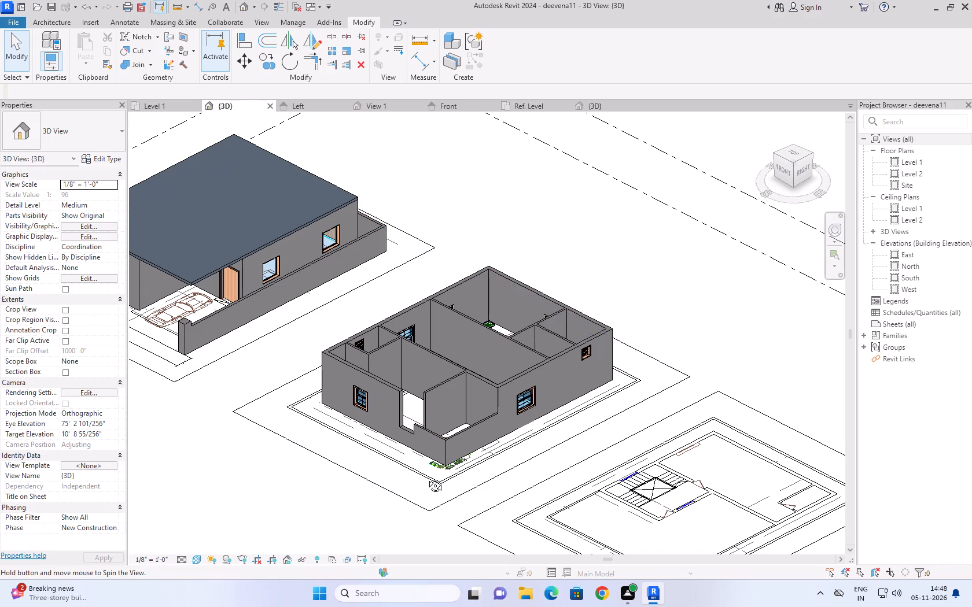
shift+middle_drag(426, 477, 503, 489)
shift+middle_drag(466, 434, 542, 439)
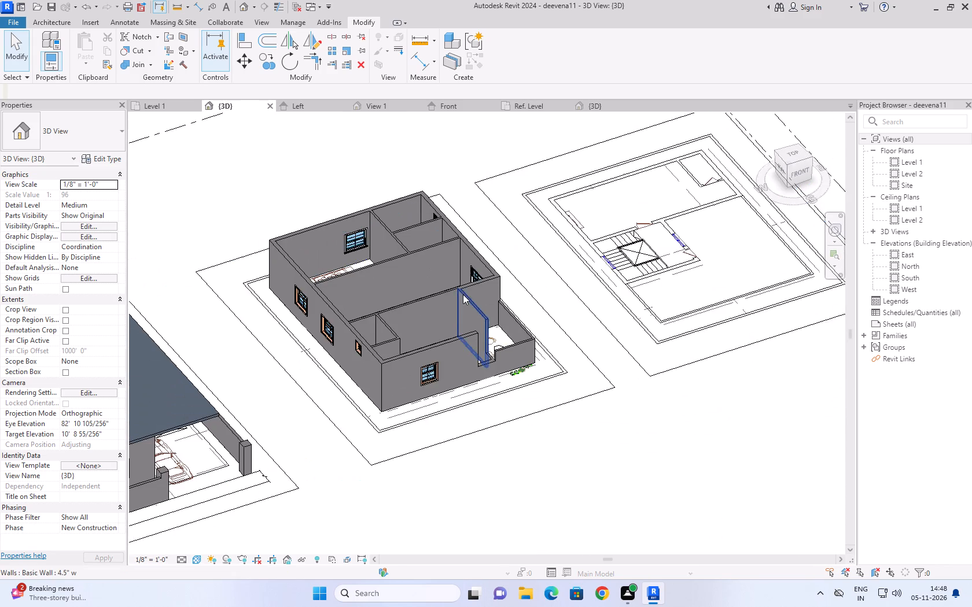
Copy the two 3' high walls at the children bedroom's corner opening and try pasting them aligned to selected levels.
scroll(463, 294, up, 3)
scroll(492, 354, up, 4)
scroll(508, 417, up, 4)
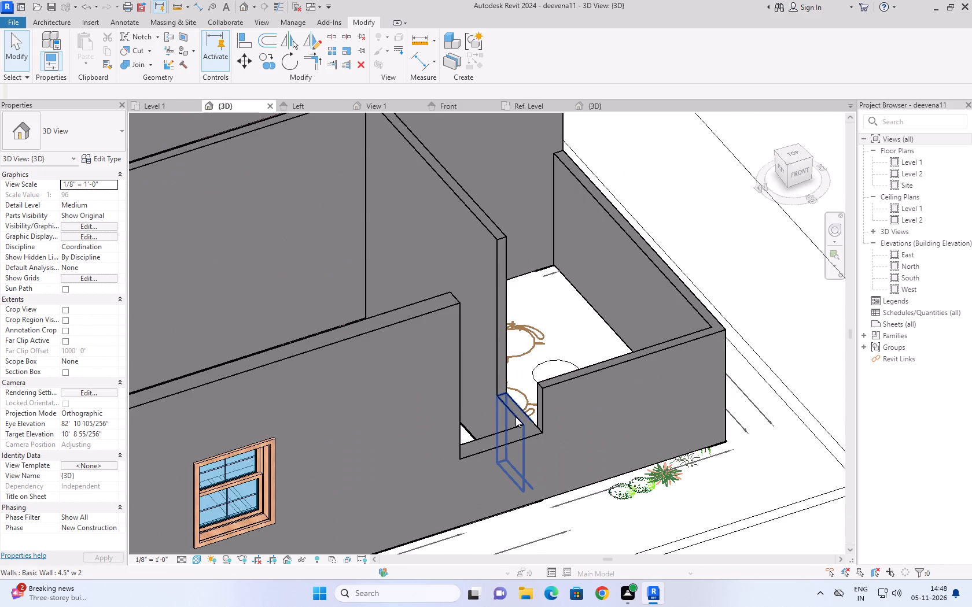
click(516, 417)
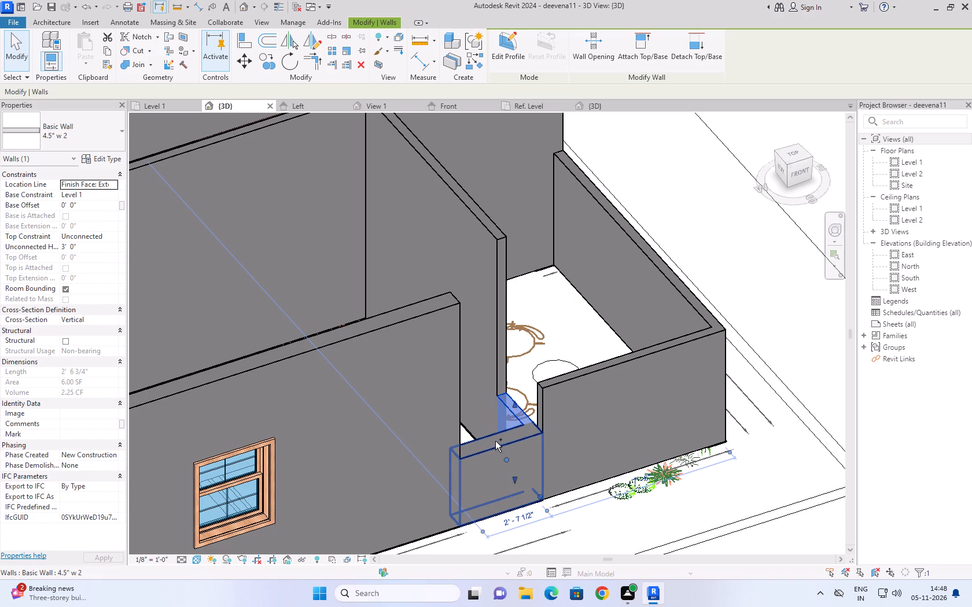
ctrl+click(495, 442)
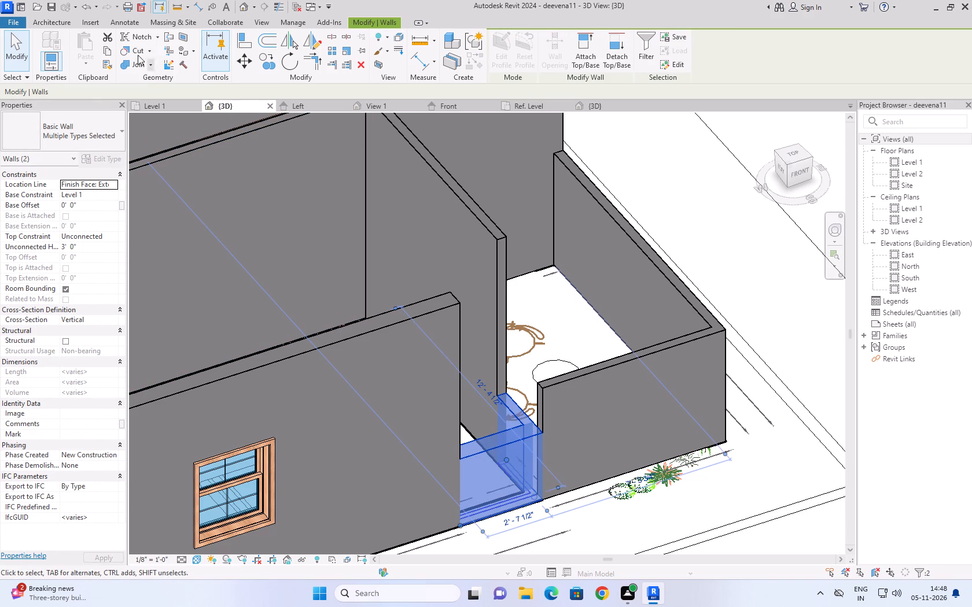
click(105, 47)
click(79, 64)
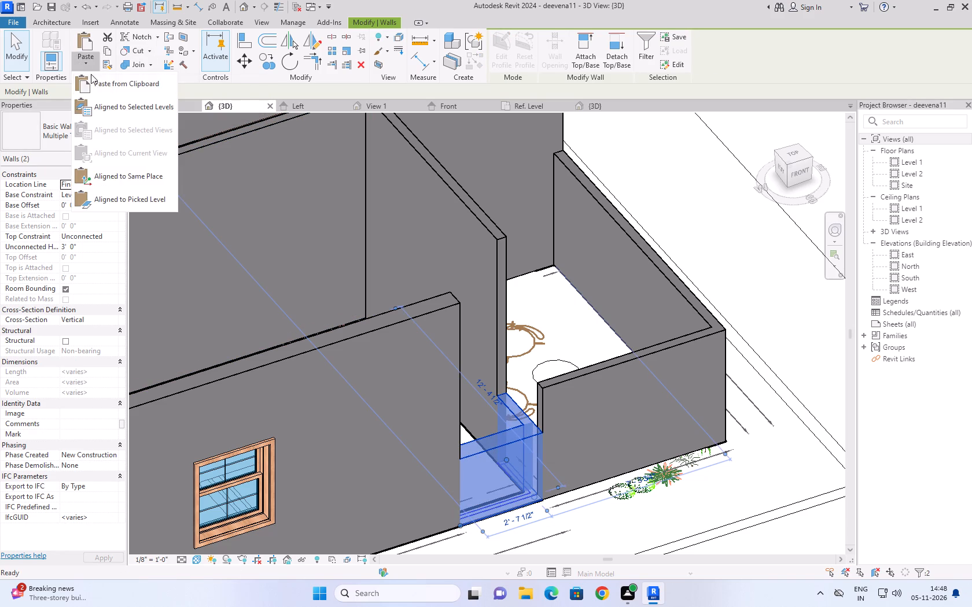
click(112, 110)
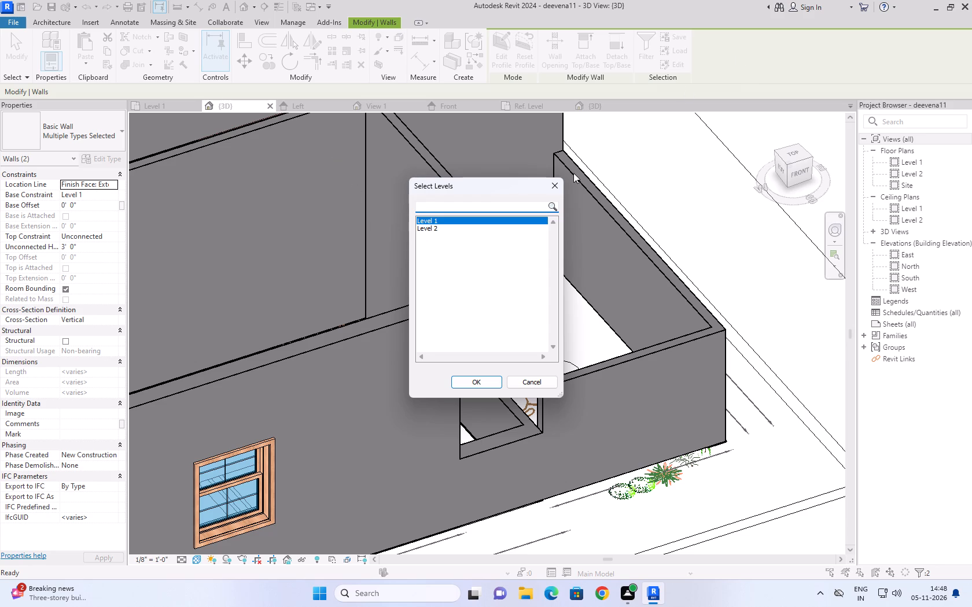
click(550, 184)
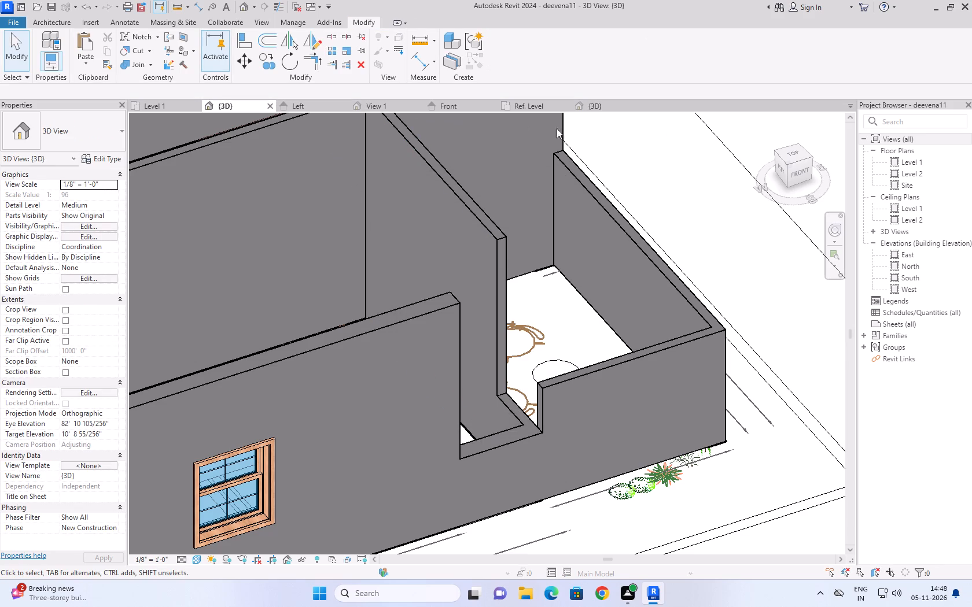
In the South elevation, add a level 7' above Level 1 by offsetting Level 1's line.
double_click(911, 273)
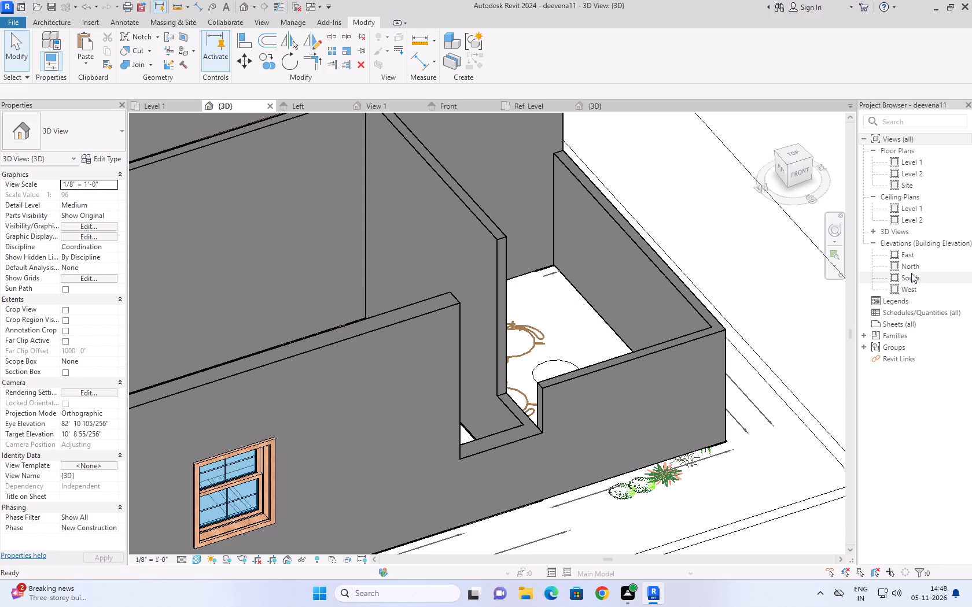
scroll(788, 357, up, 4)
scroll(770, 307, up, 3)
middle_drag(766, 307, 636, 283)
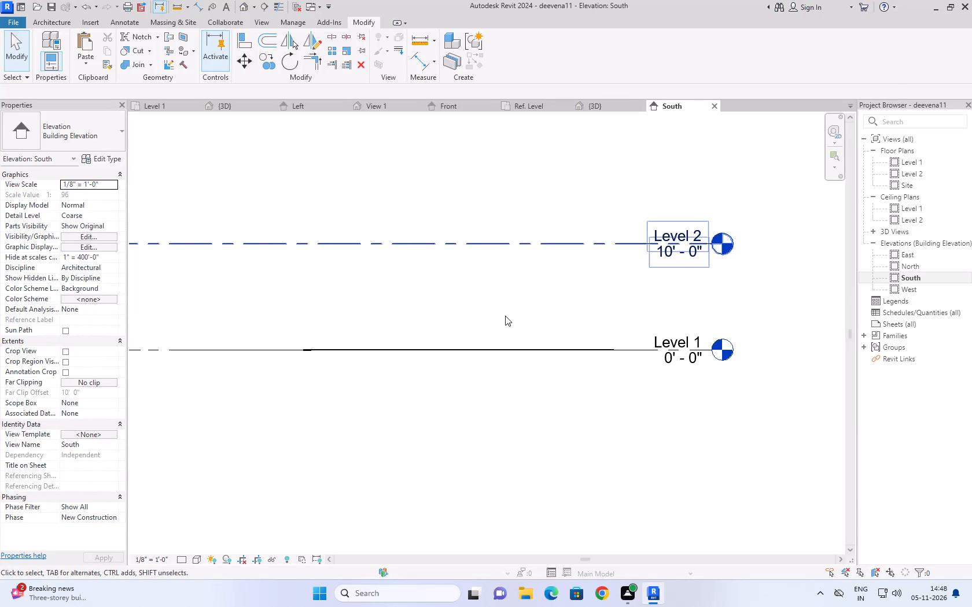
text(ll)
click(507, 34)
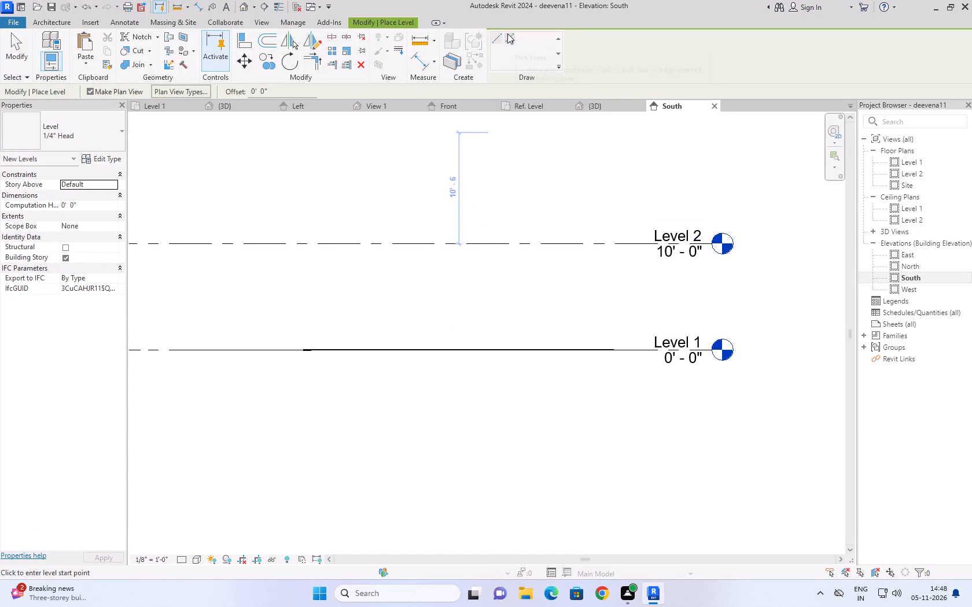
drag(285, 90, 219, 91)
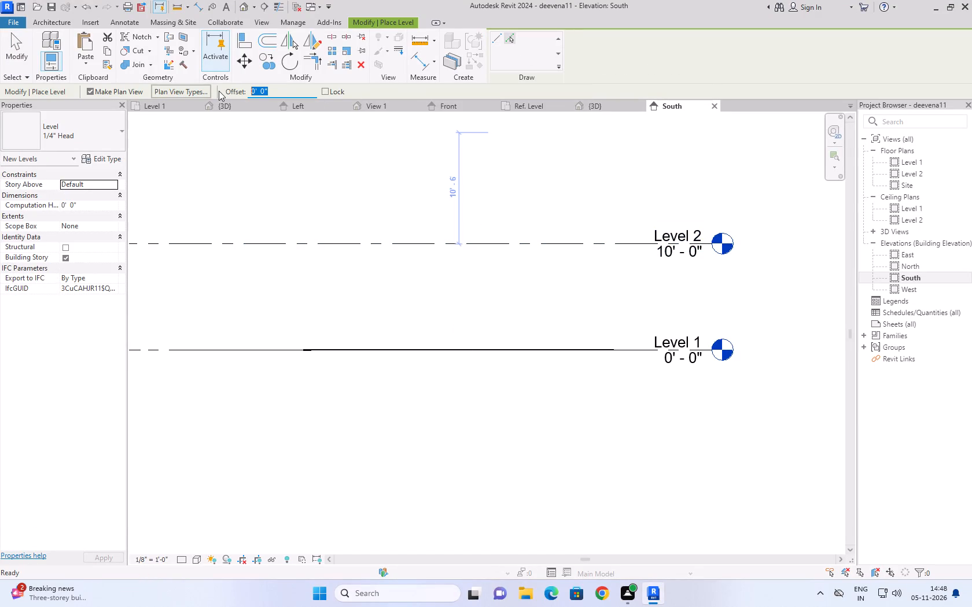
text(7')
key(Return)
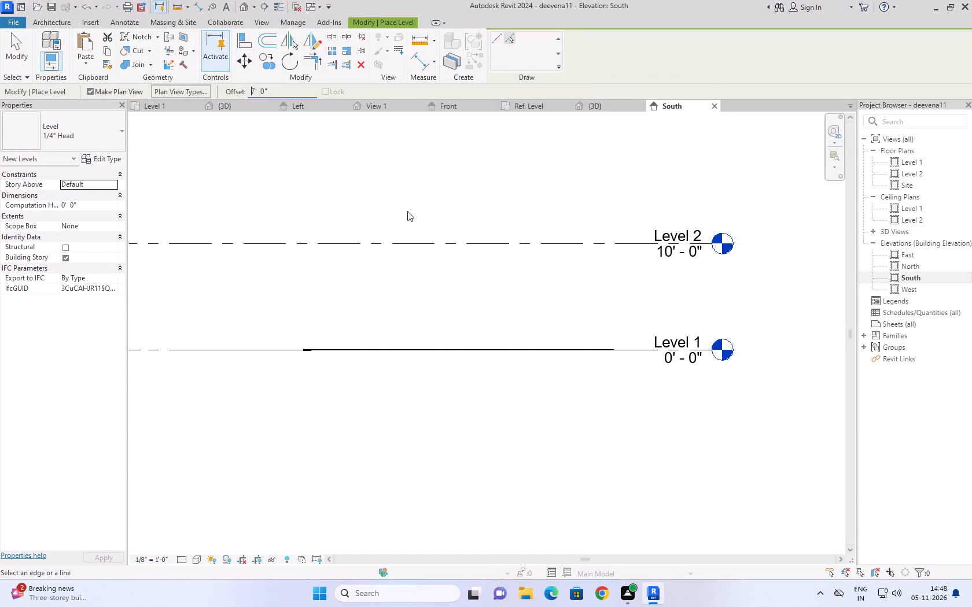
click(625, 350)
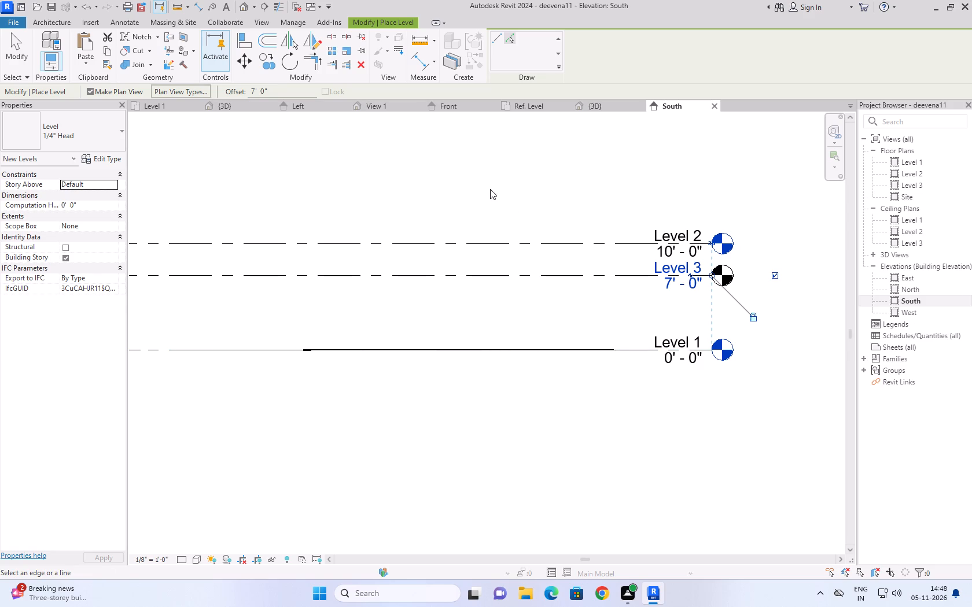
Add a level 2' below Level 1 by offsetting its line by -2'.
middle_drag(496, 188, 597, 233)
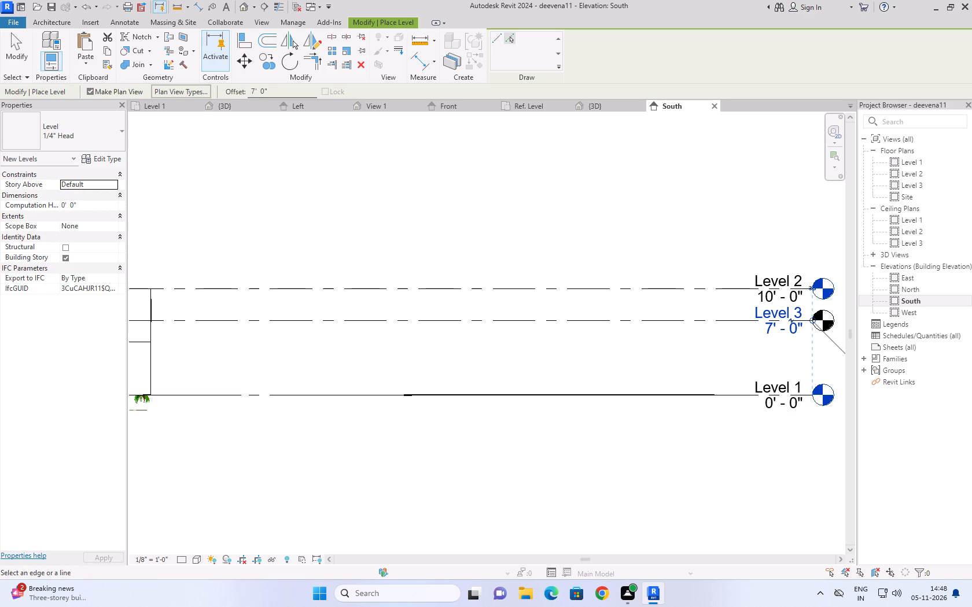
drag(270, 90, 175, 89)
text(-2)
key(apostrophe)
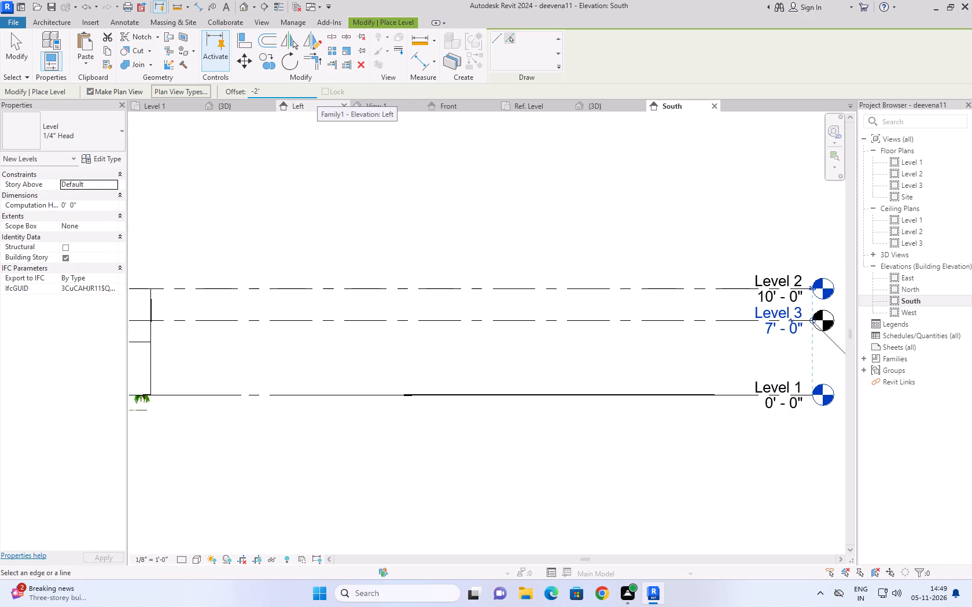
click(738, 393)
Add a level 6" above Level 2 by offsetting its line in the South elevation.
scroll(654, 358, down, 2)
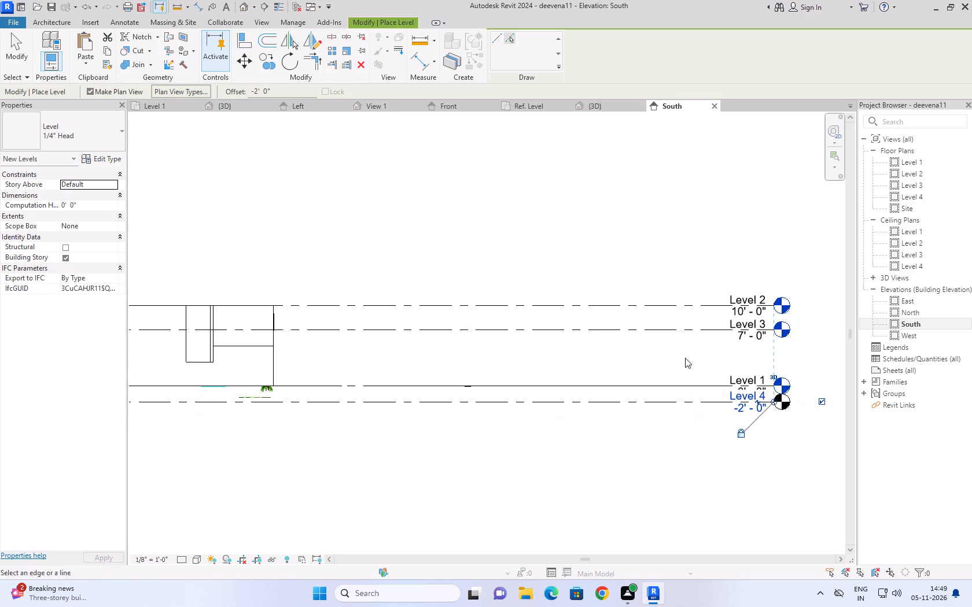
middle_drag(749, 361, 674, 358)
scroll(674, 358, up, 1)
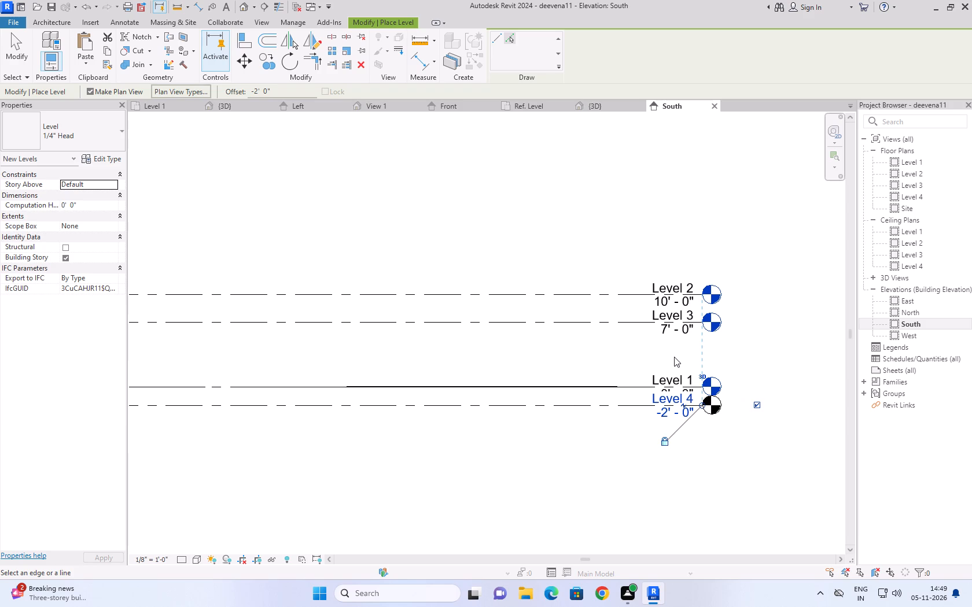
scroll(677, 356, down, 2)
scroll(821, 346, down, 4)
scroll(186, 264, up, 1)
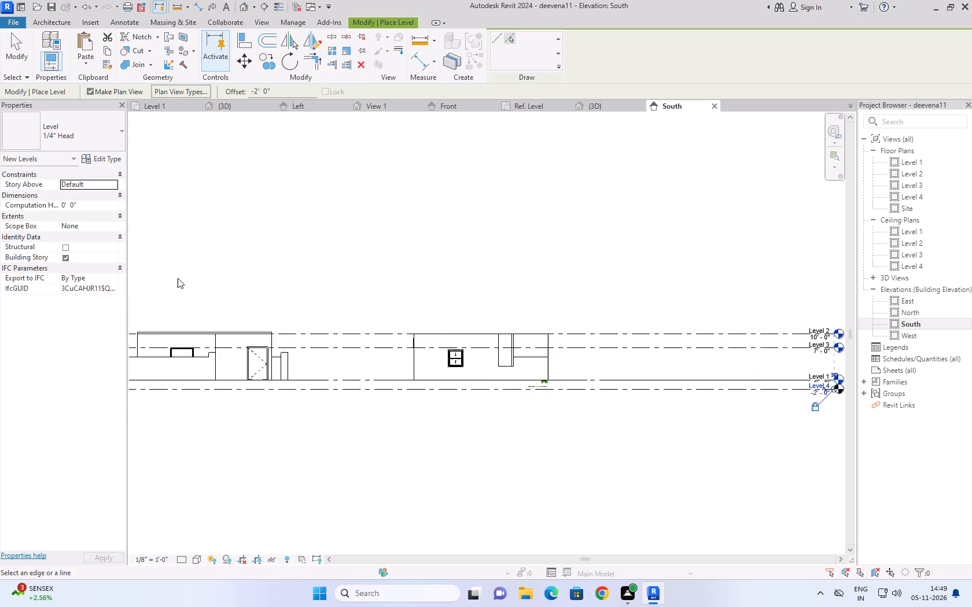
scroll(178, 278, up, 2)
scroll(176, 280, down, 3)
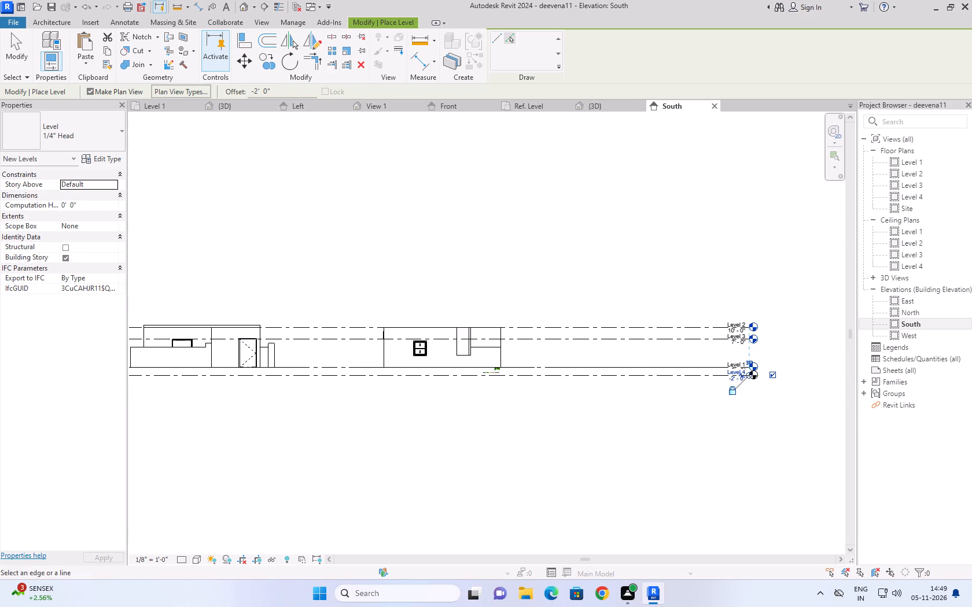
drag(282, 89, 241, 92)
key(6)
key(shift+quotedbl)
key(Return)
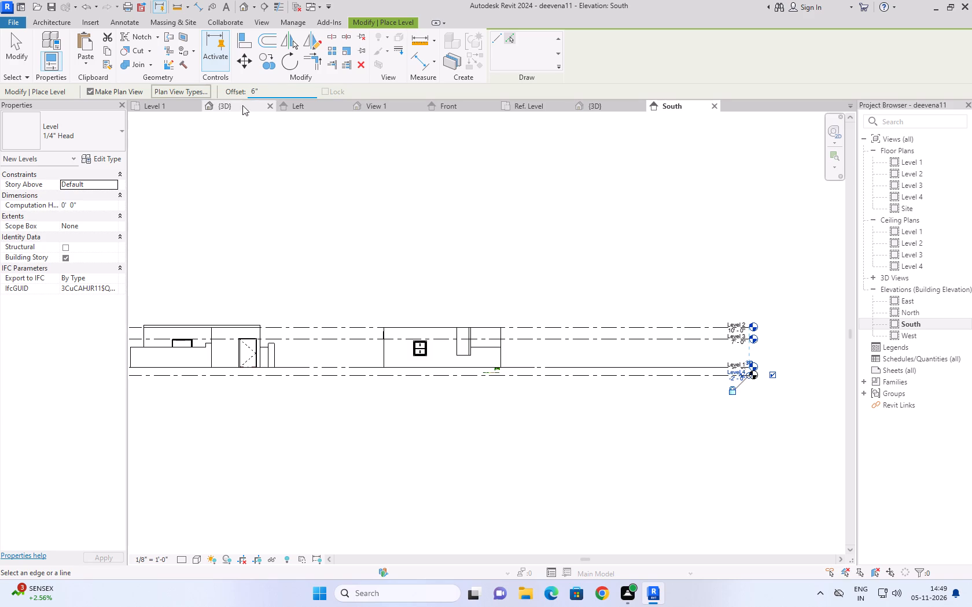
scroll(702, 323, up, 6)
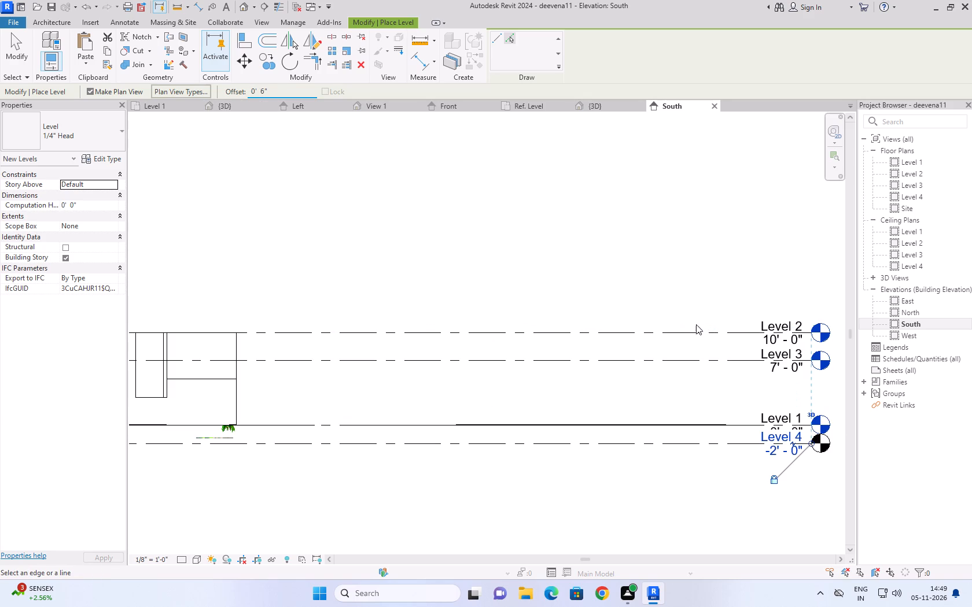
click(669, 331)
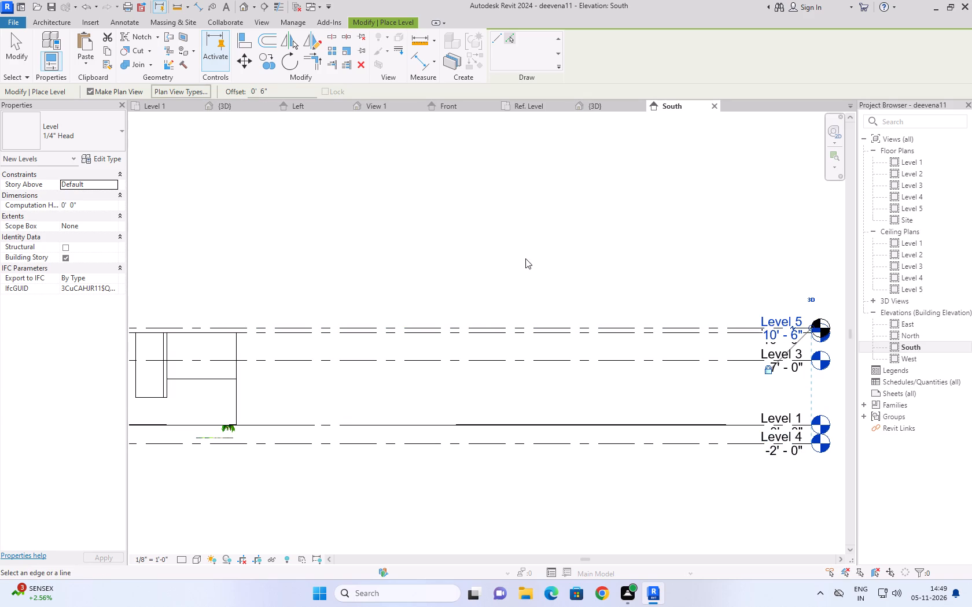
key(Escape)
key(Escape)
Rename the -2' level as "floor lvl" without renaming its corresponding views.
scroll(781, 452, up, 2)
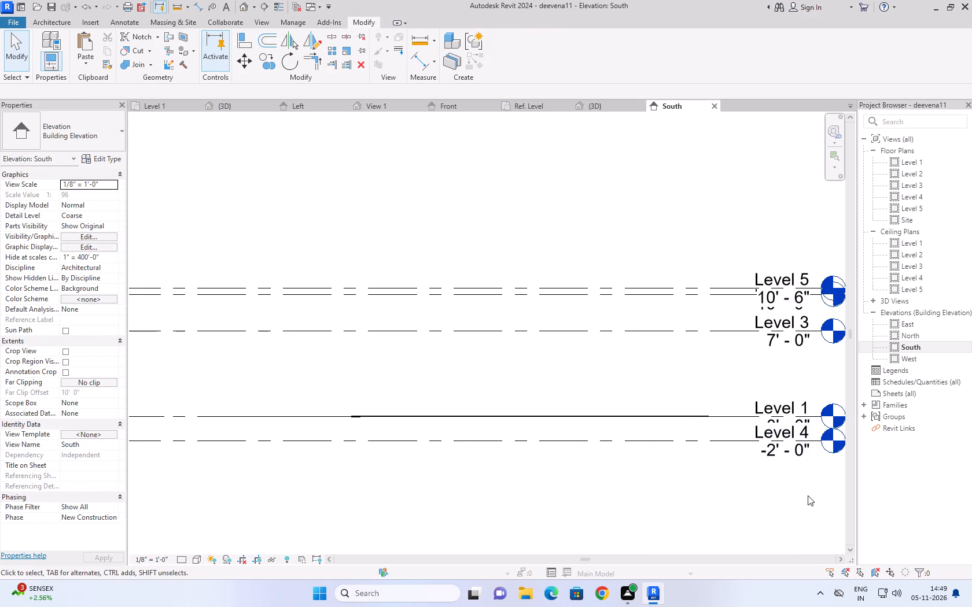
middle_drag(802, 494, 560, 421)
scroll(783, 484, up, 1)
scroll(476, 303, up, 2)
scroll(522, 330, up, 2)
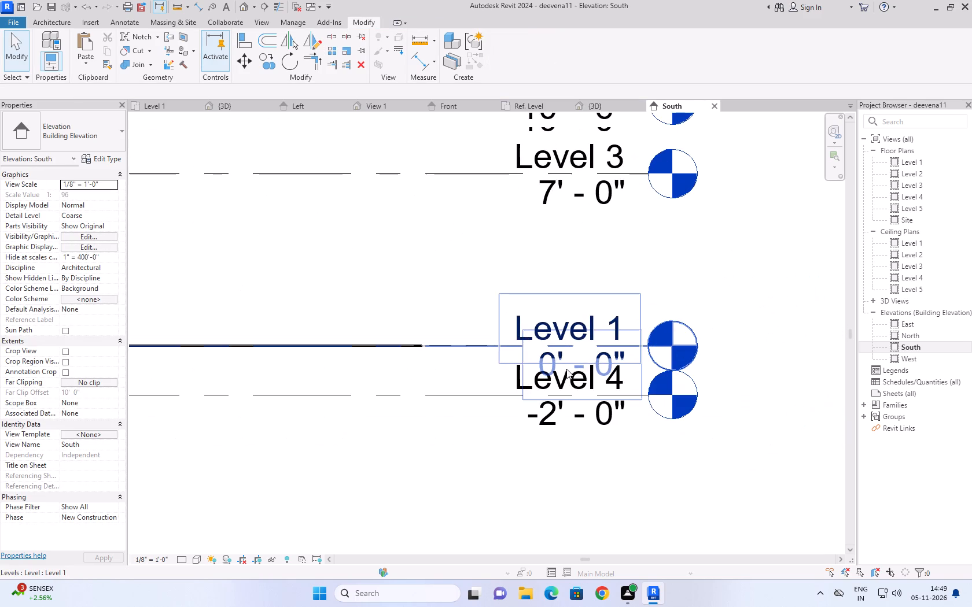
double_click(576, 379)
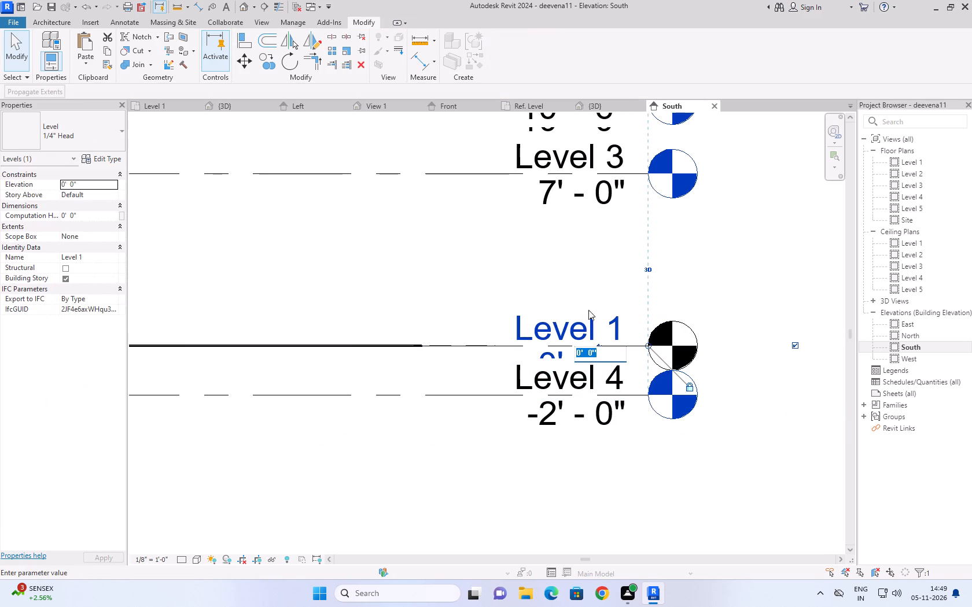
click(590, 277)
double_click(620, 412)
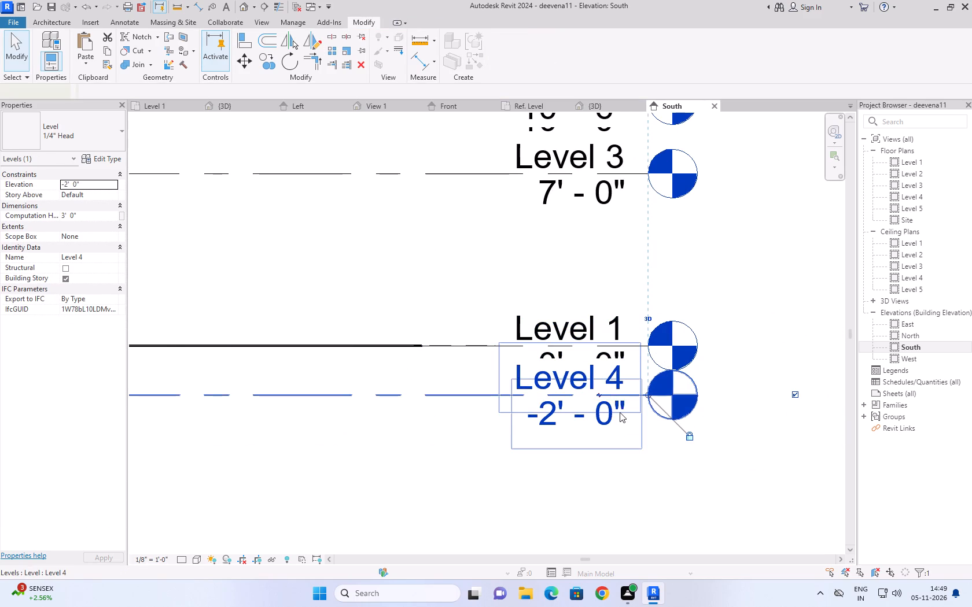
click(456, 274)
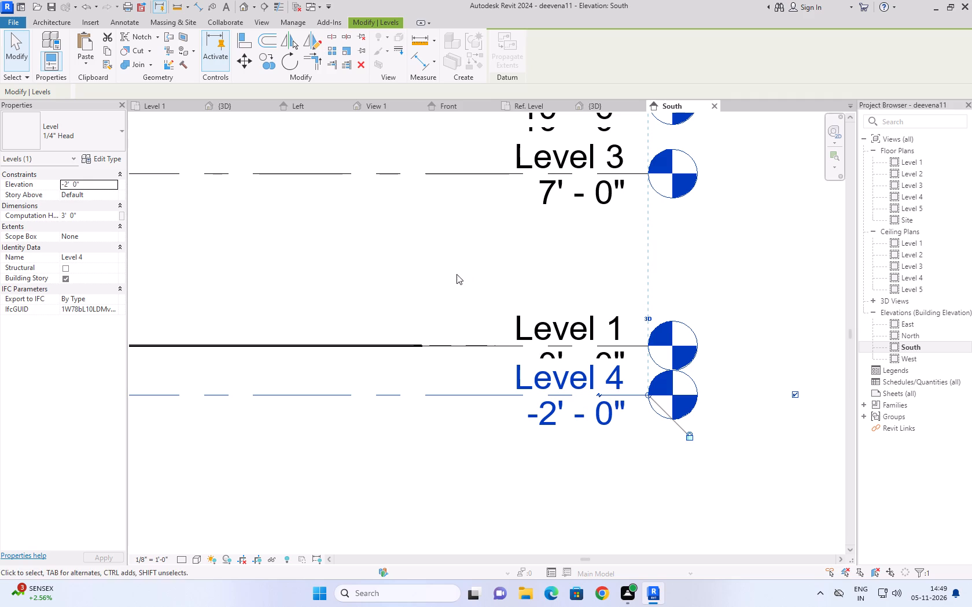
double_click(574, 376)
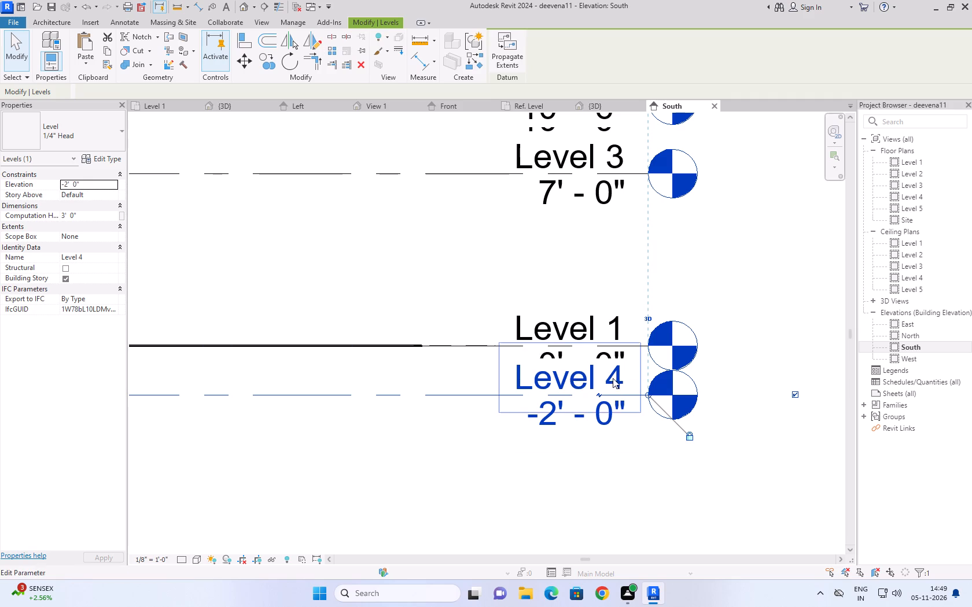
double_click(615, 376)
click(615, 376)
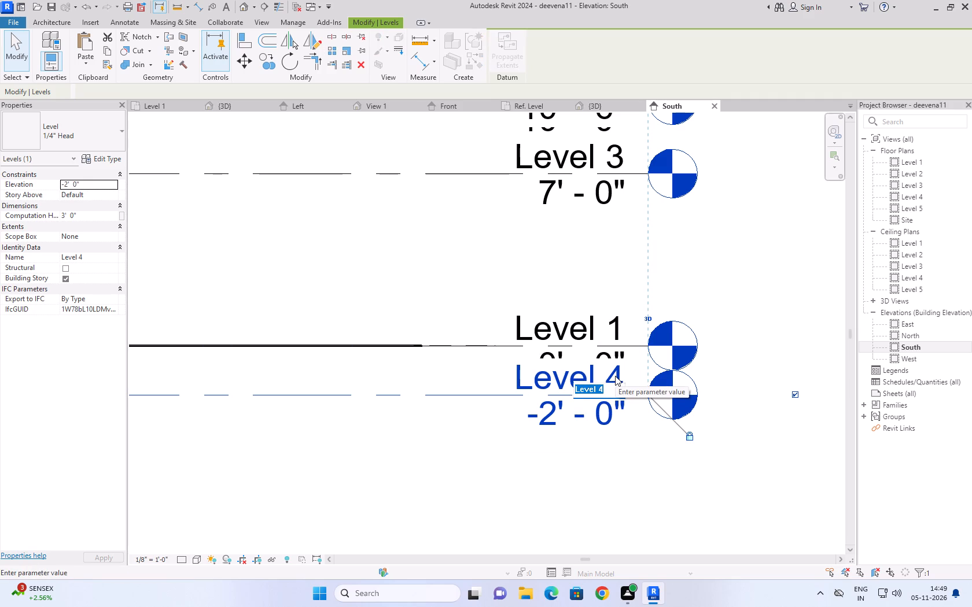
key(f)
key(l)
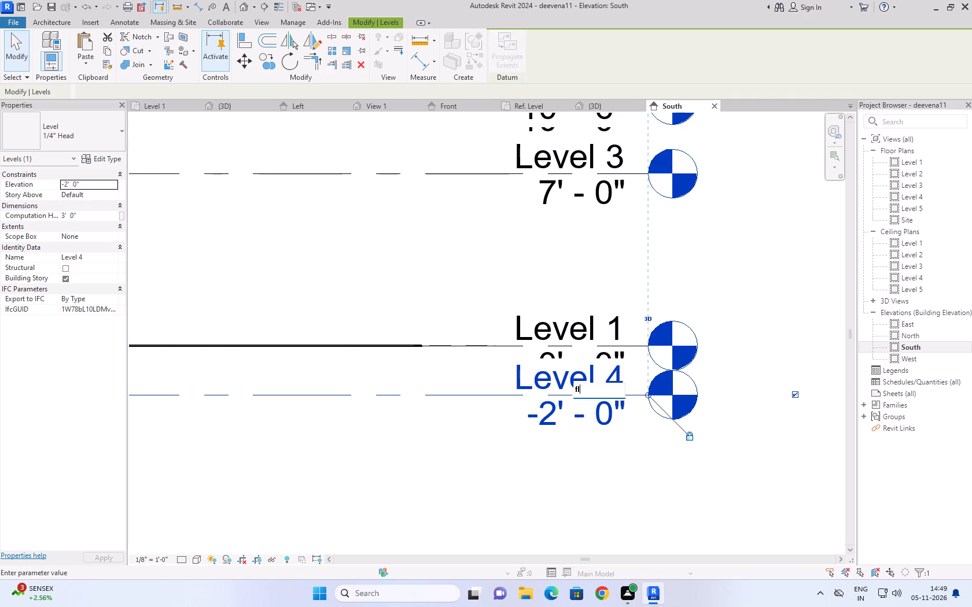
text(oo)
text(r lvl)
key(shift+Return)
key(Return)
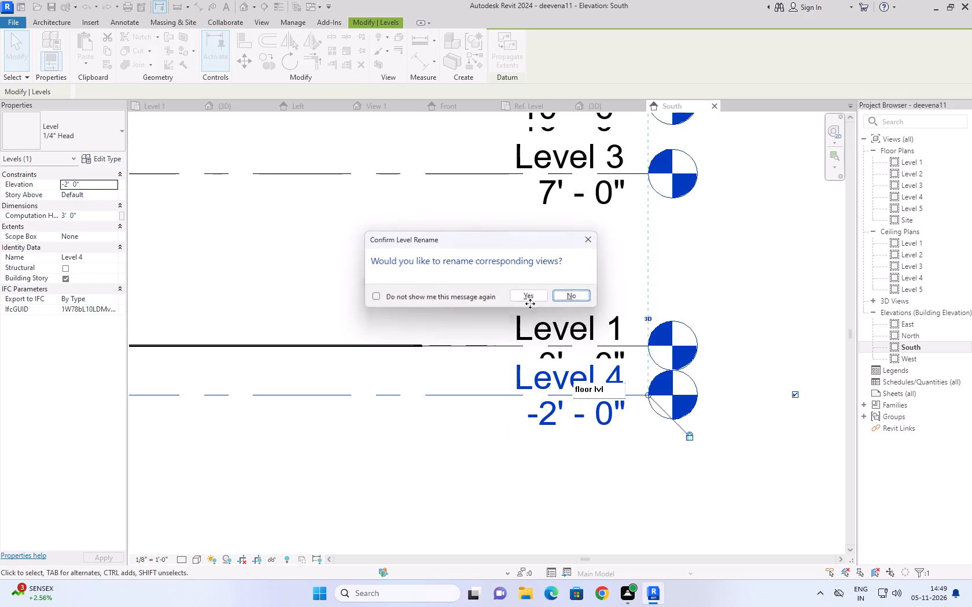
click(511, 297)
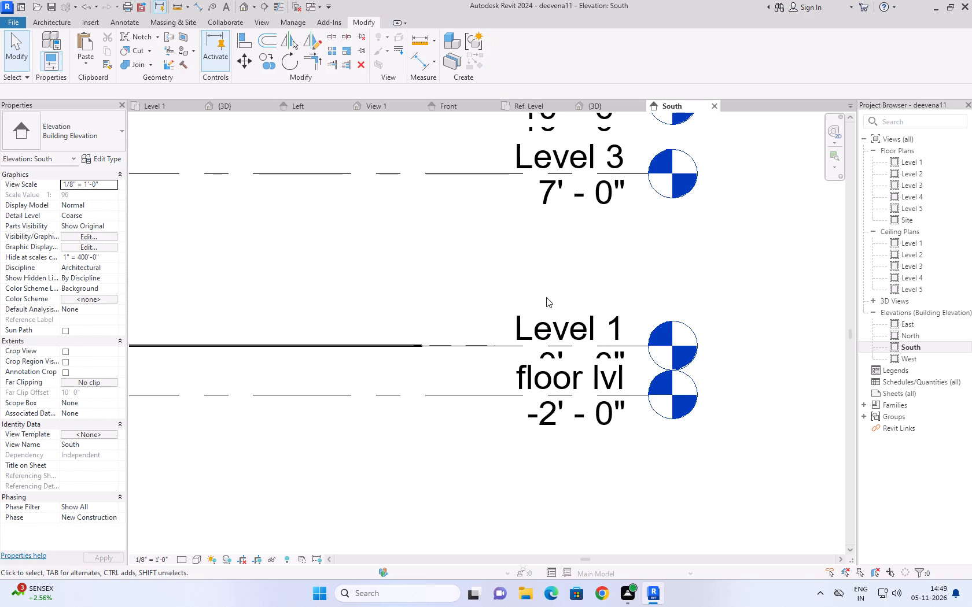
Add an elbow to Level 1's line and move its head up clear of the floor lvl label.
scroll(546, 297, down, 1)
middle_drag(546, 297, 630, 388)
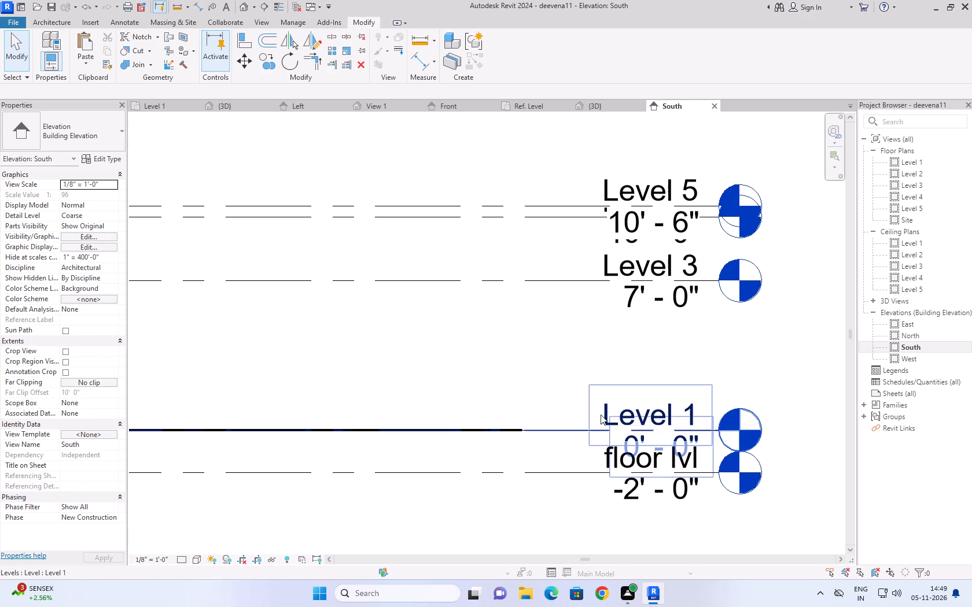
click(564, 432)
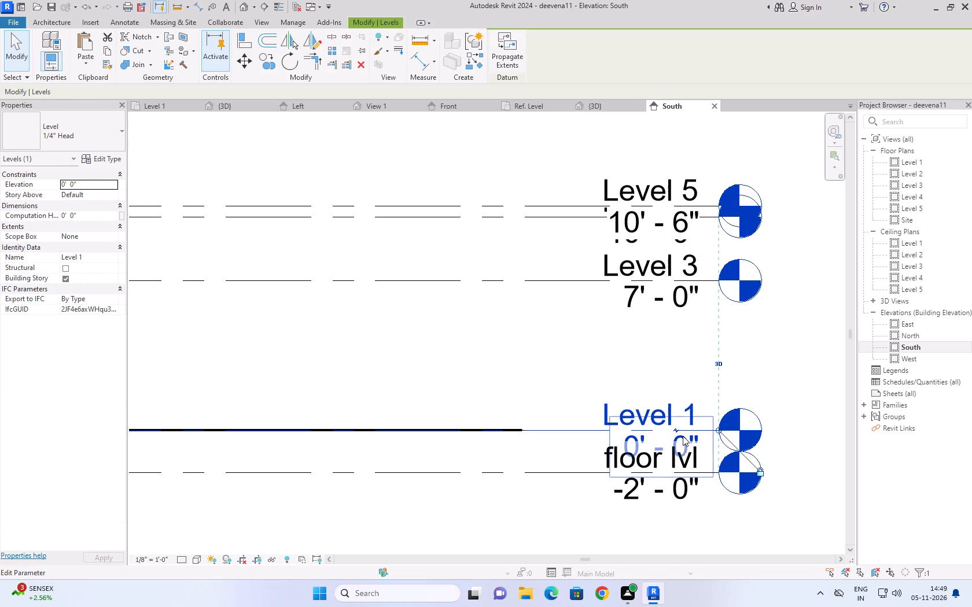
click(675, 430)
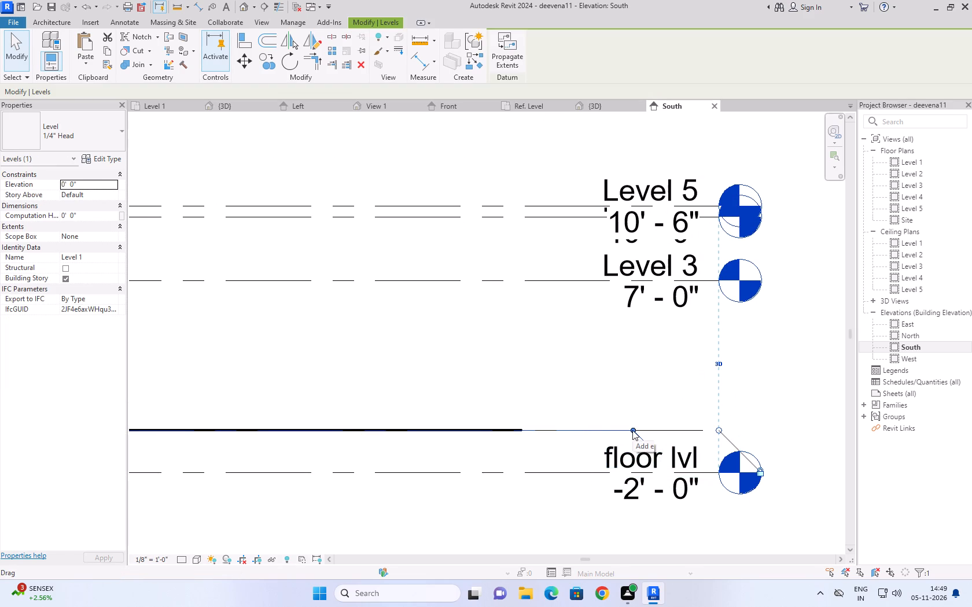
scroll(648, 529, down, 2)
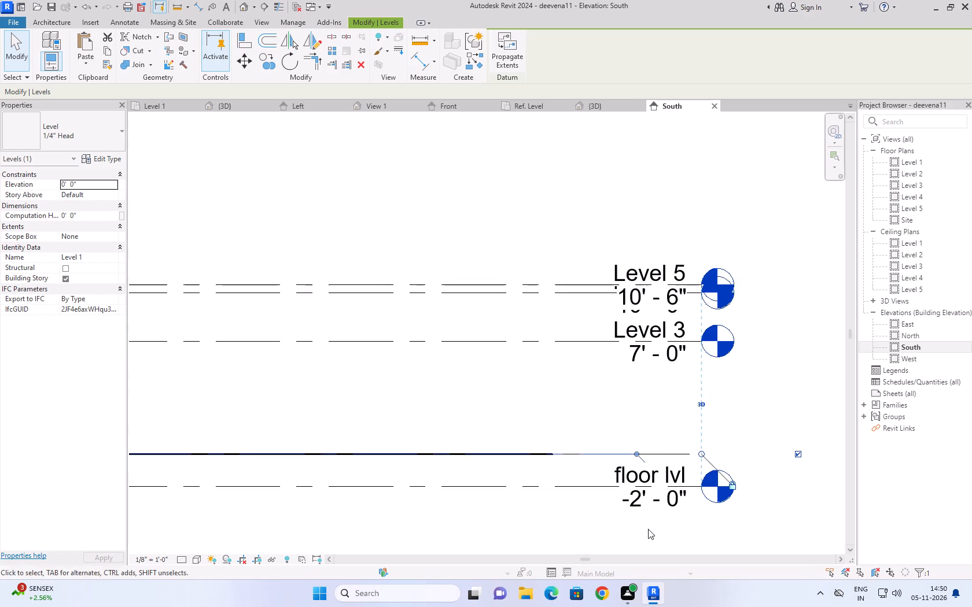
middle_drag(648, 529, 561, 436)
scroll(561, 436, up, 3)
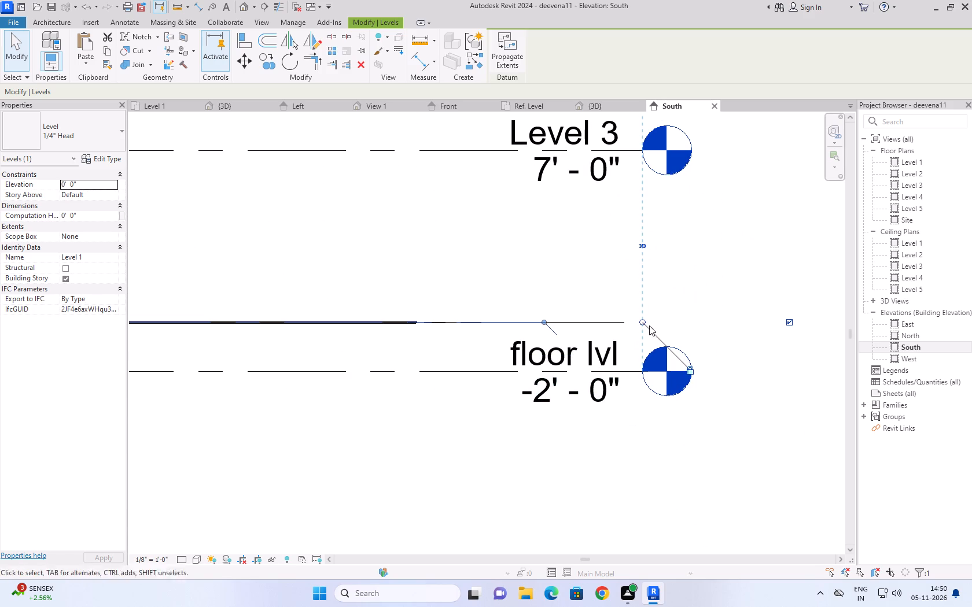
drag(544, 320, 542, 294)
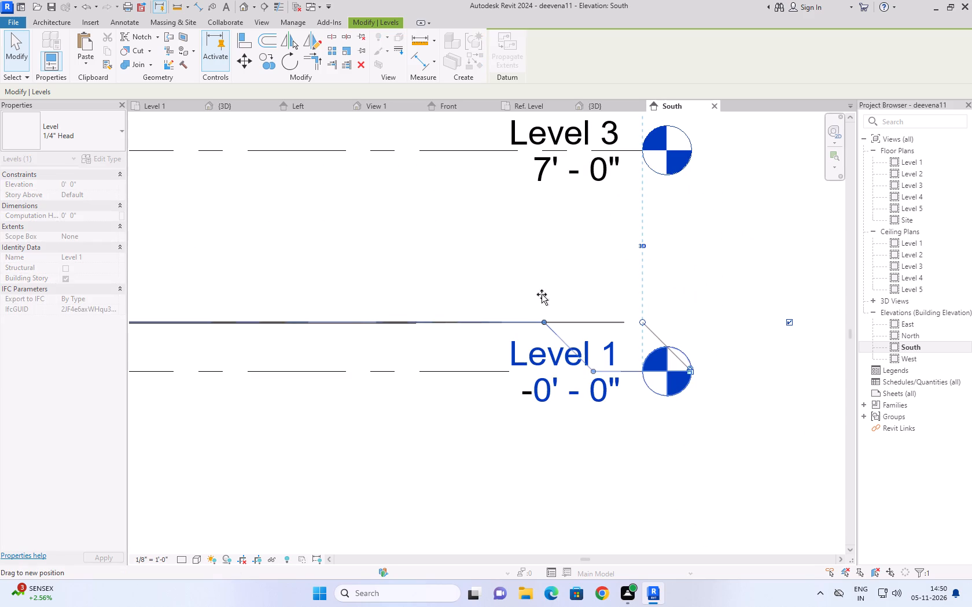
drag(542, 294, 511, 288)
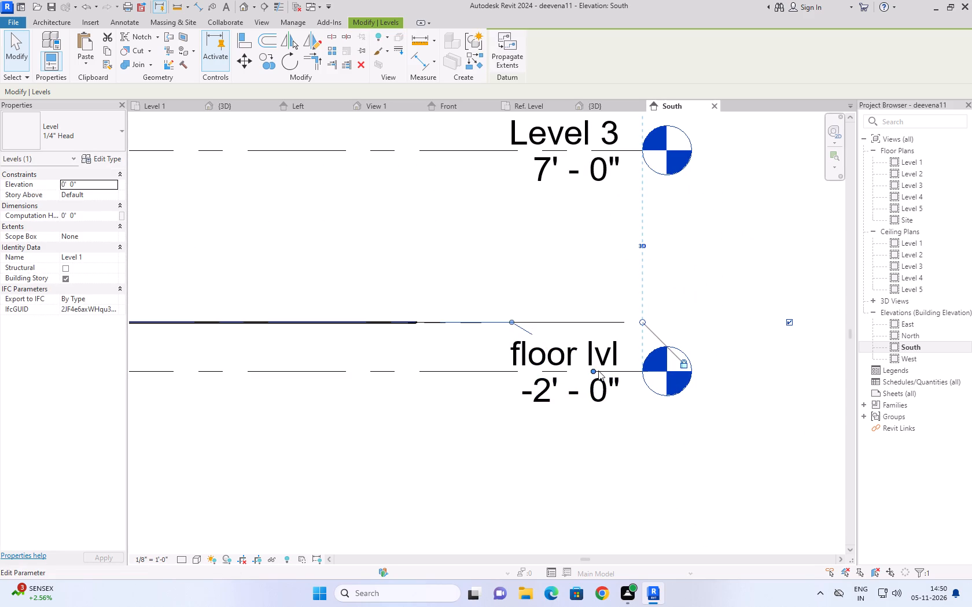
drag(593, 368, 595, 309)
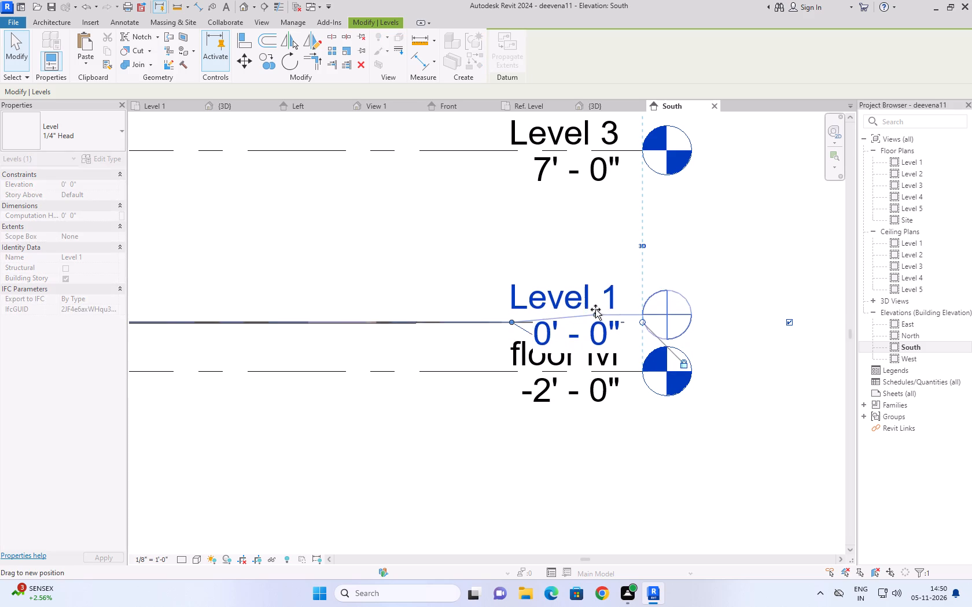
drag(595, 309, 606, 262)
scroll(818, 330, down, 3)
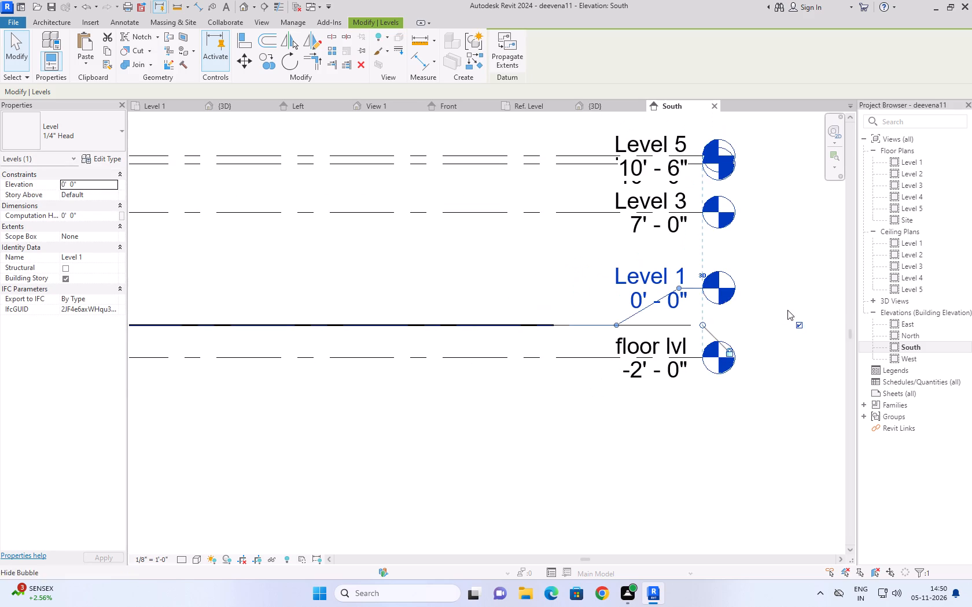
Rename Level 1 as "ground lvl" without renaming its corresponding views.
middle_drag(787, 308, 713, 368)
scroll(456, 356, up, 3)
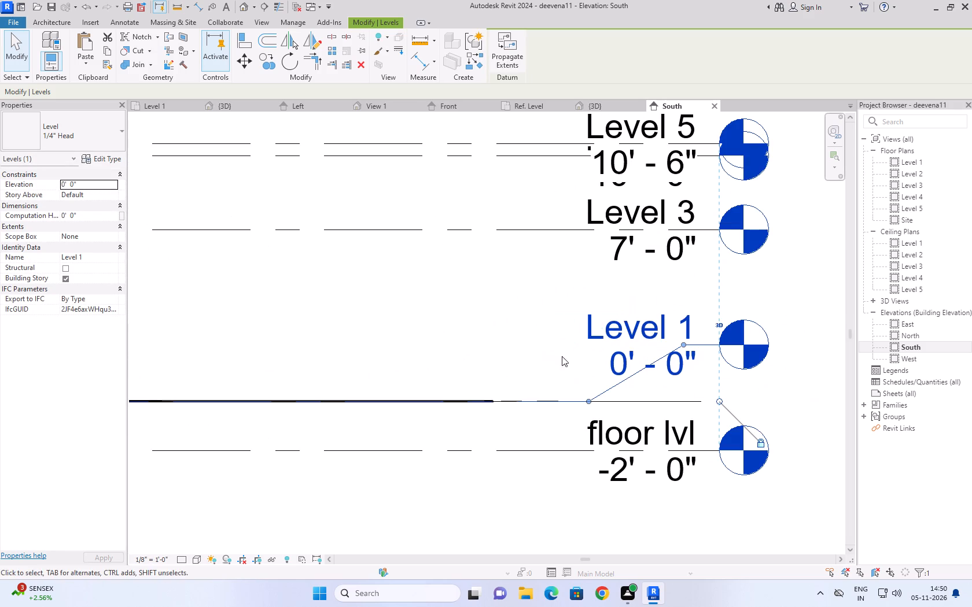
click(652, 325)
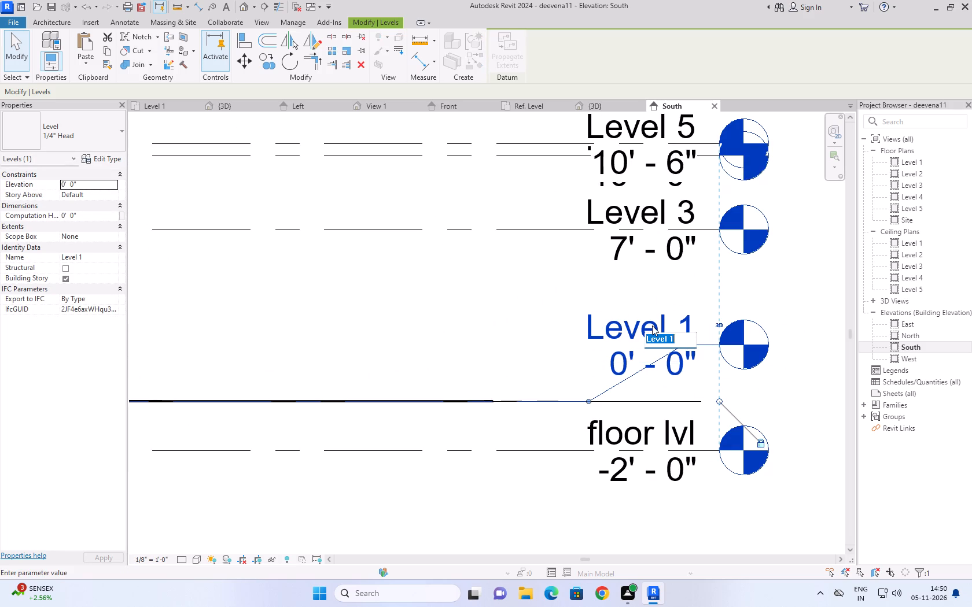
text(gl)
key(BackSpace)
text(roun)
text(d lvl)
key(Return)
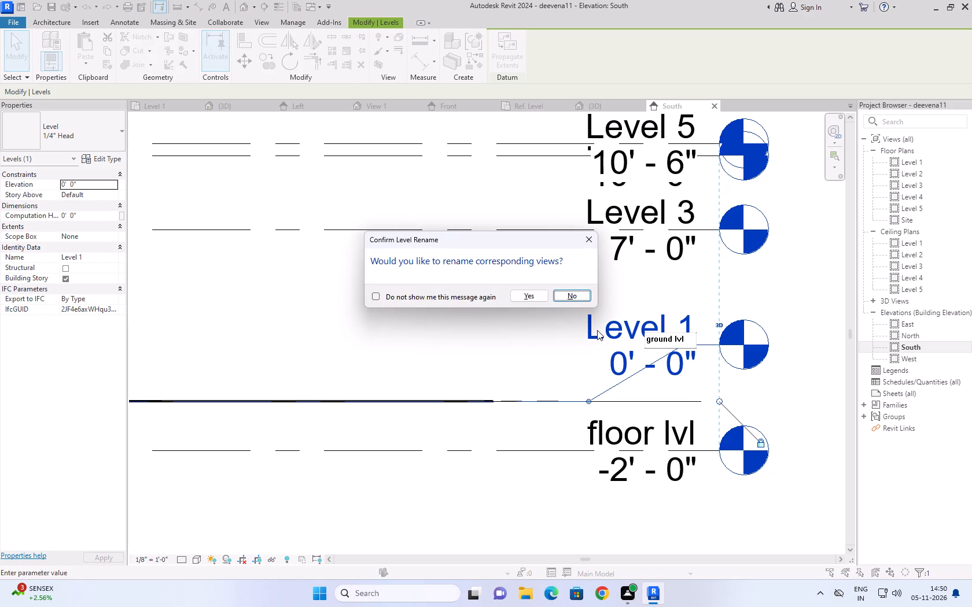
key(Return)
click(420, 297)
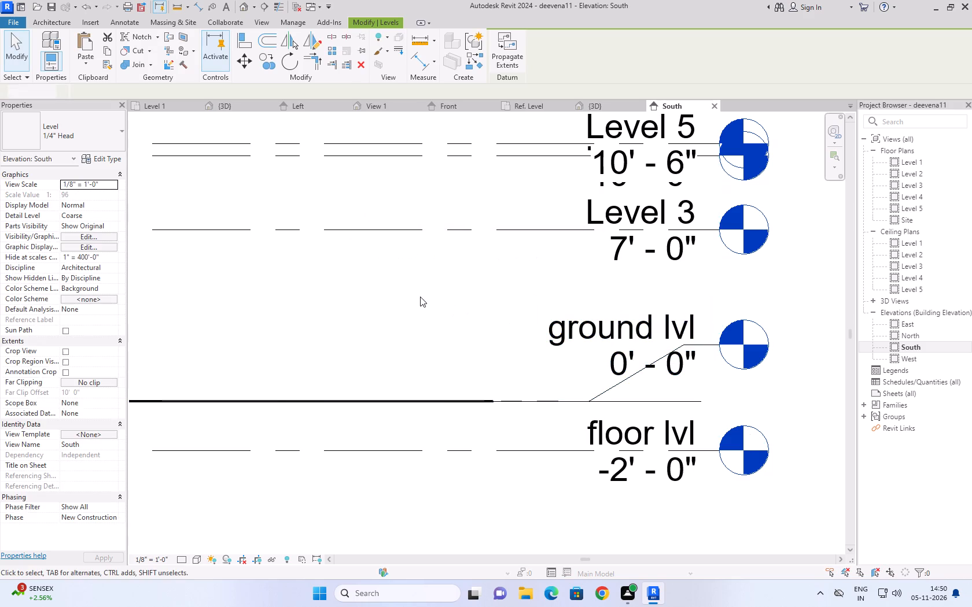
Rename Level 3 as "lintel lvl" without renaming its corresponding views.
scroll(494, 325, down, 5)
middle_drag(496, 325, 513, 357)
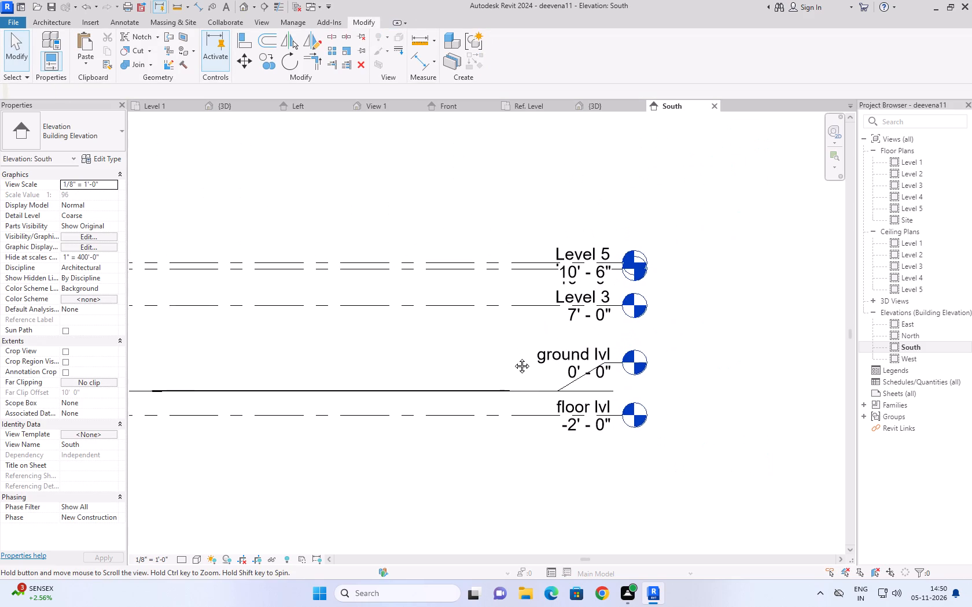
middle_drag(513, 357, 543, 421)
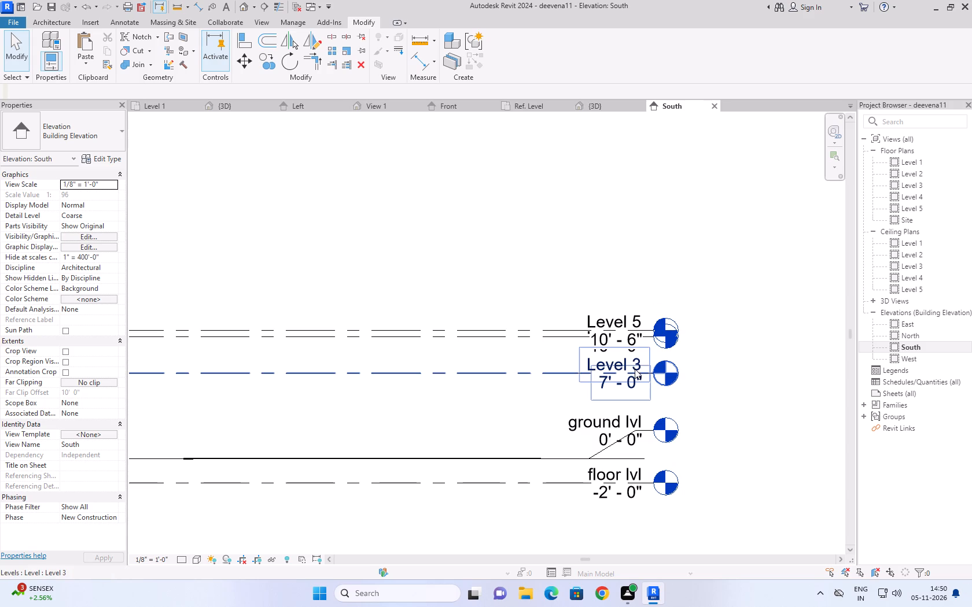
scroll(635, 368, up, 2)
click(641, 361)
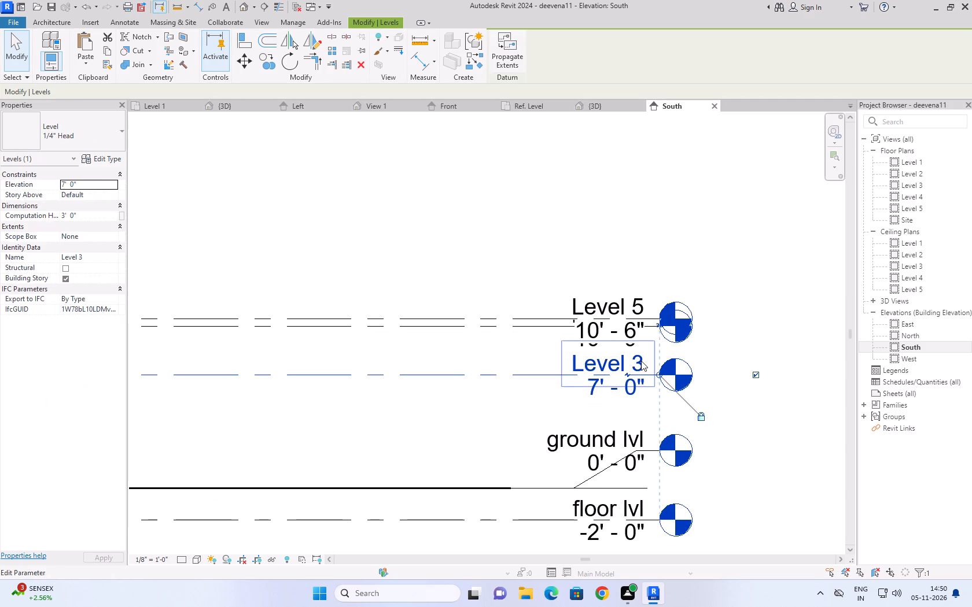
click(641, 361)
text(lintel lvl)
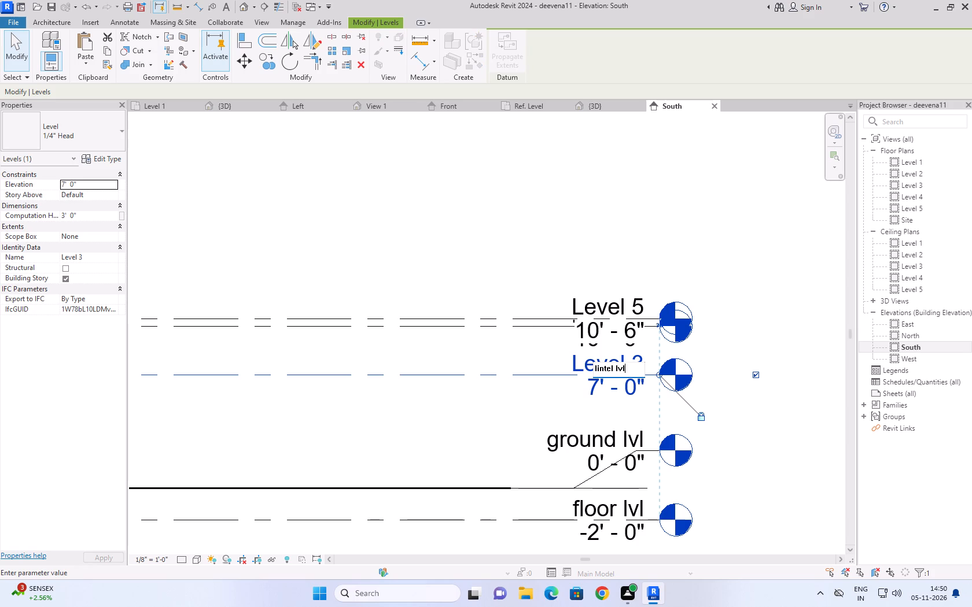
key(Return)
key(Return)
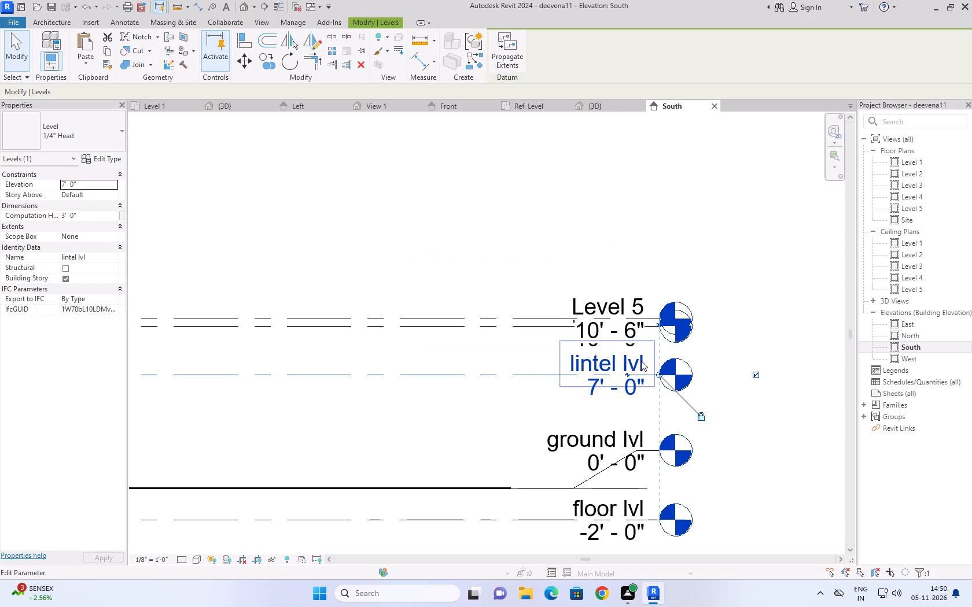
Add an elbow to Level 5's line and move its head up clear of the Level 2 label.
scroll(480, 208, down, 2)
scroll(638, 290, up, 2)
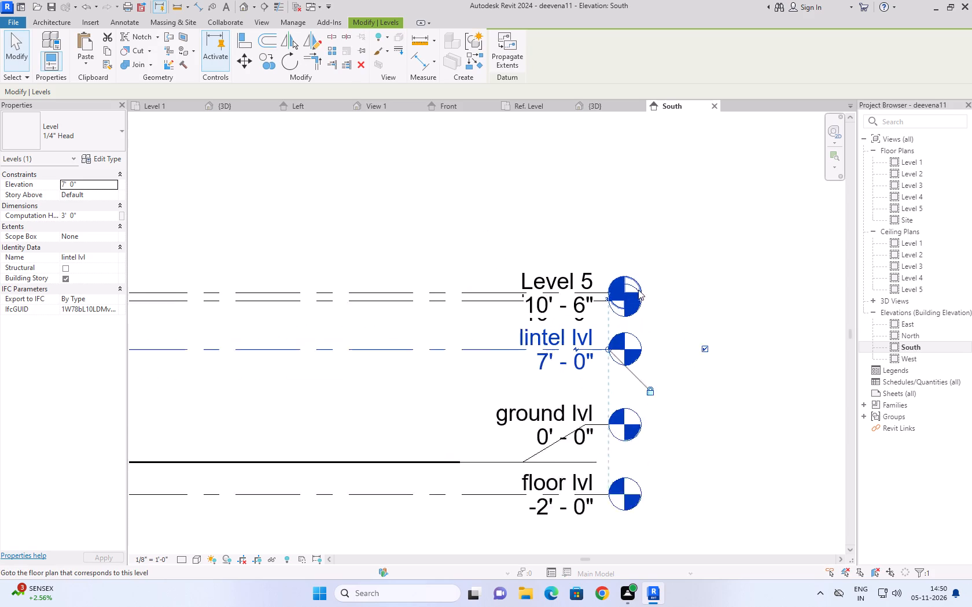
scroll(638, 290, up, 1)
scroll(437, 220, up, 2)
scroll(481, 341, up, 1)
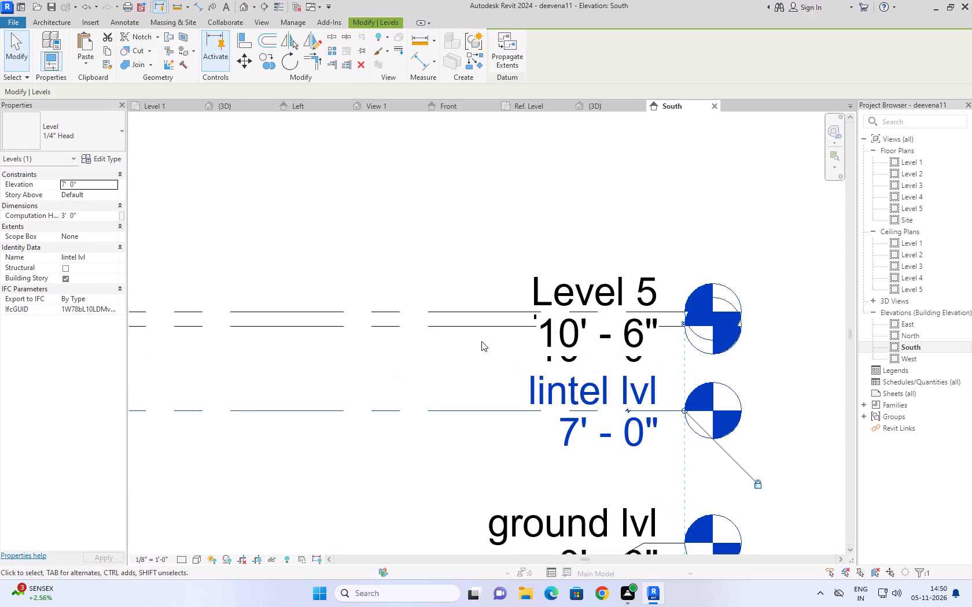
scroll(481, 341, up, 1)
middle_drag(481, 341, 498, 328)
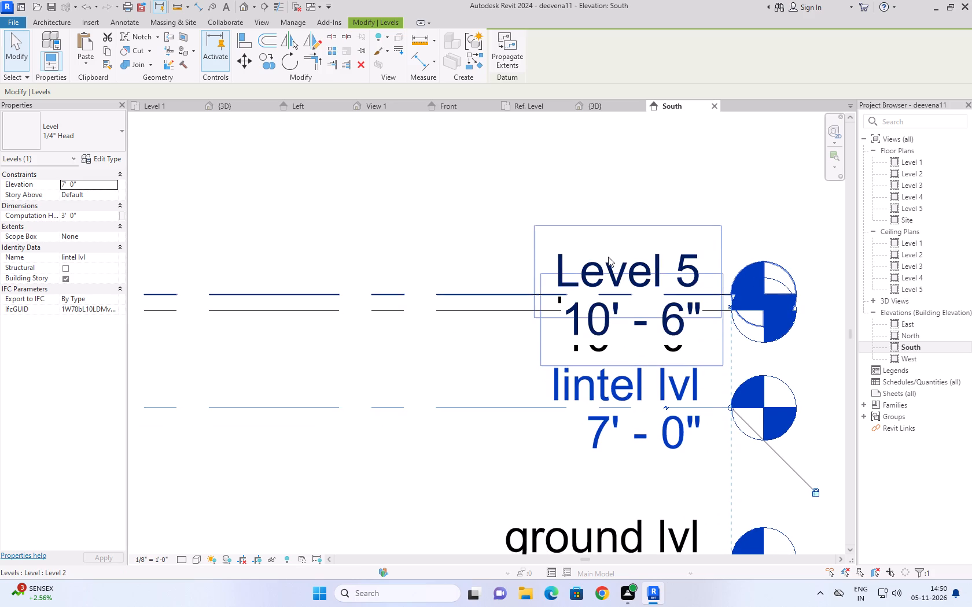
click(608, 257)
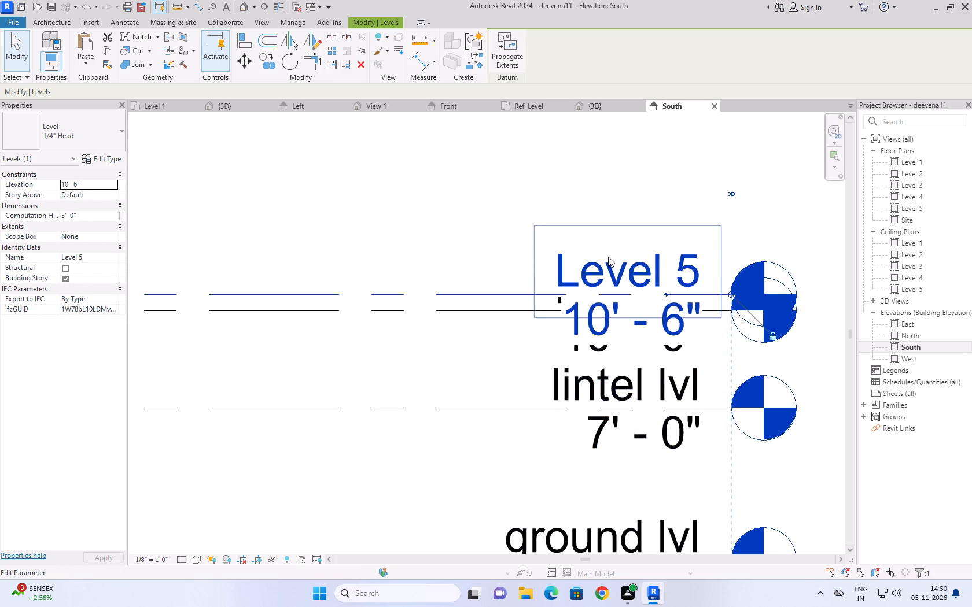
click(666, 292)
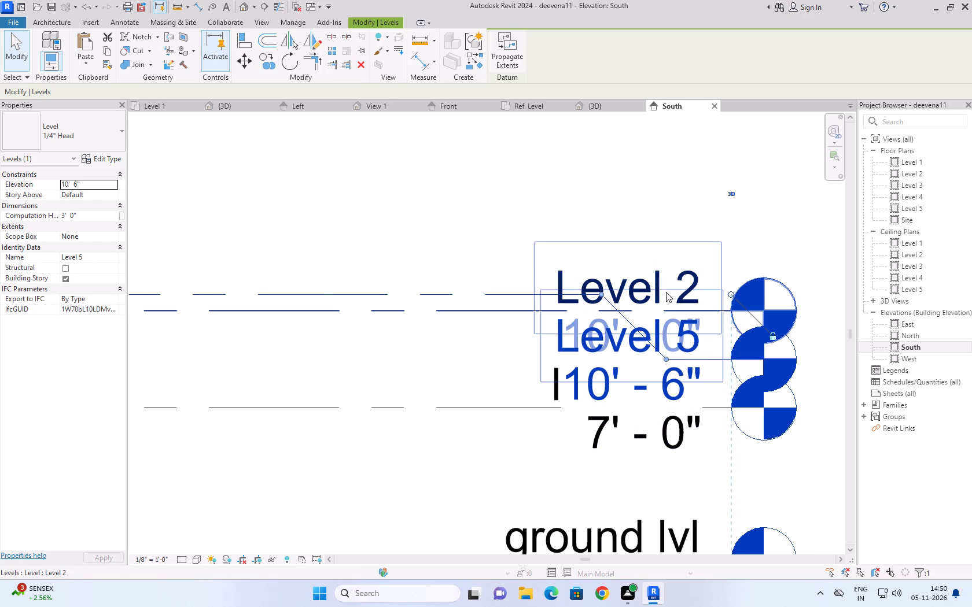
drag(665, 359, 729, 251)
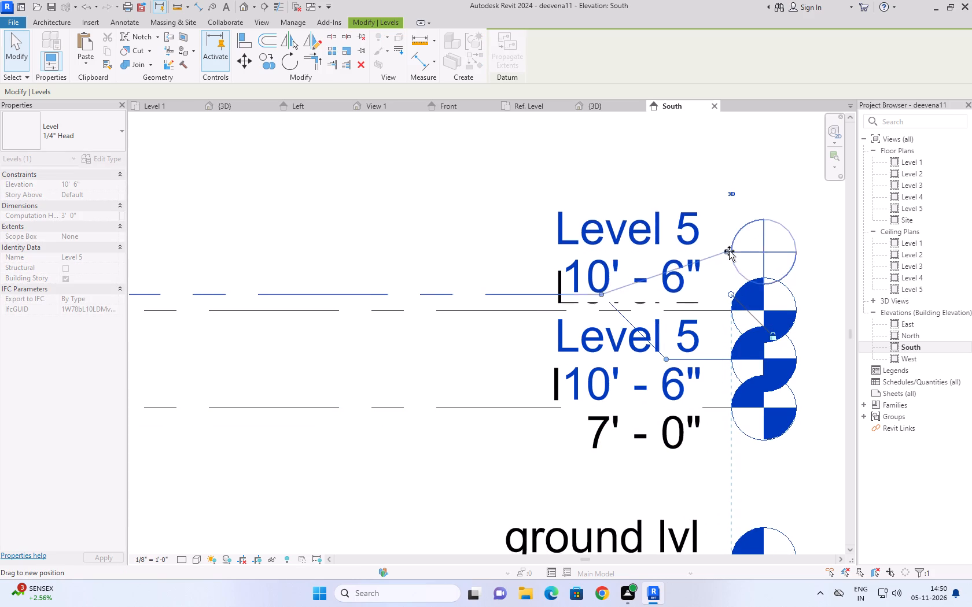
drag(729, 251, 735, 204)
scroll(446, 240, down, 2)
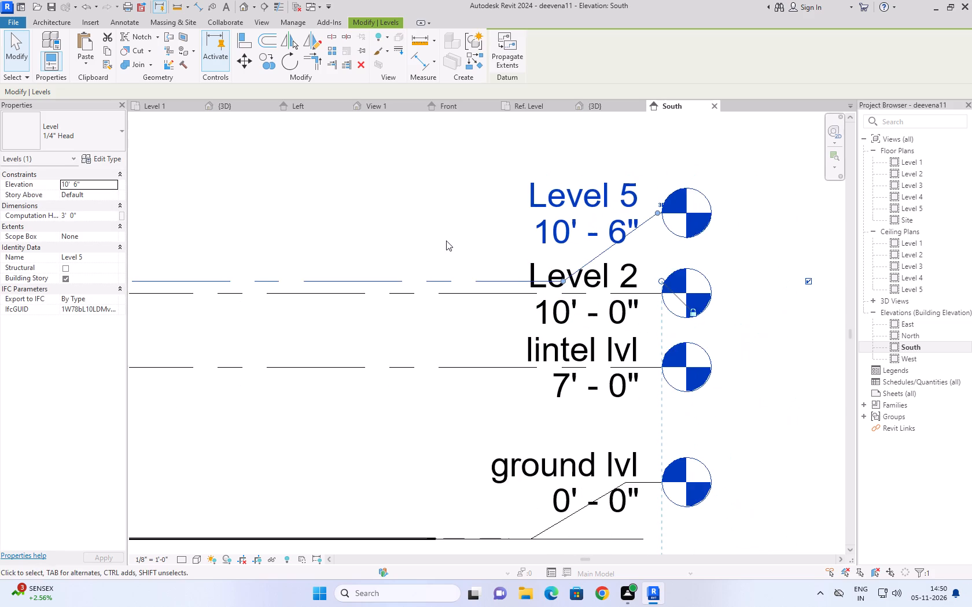
middle_drag(446, 240, 333, 304)
click(361, 302)
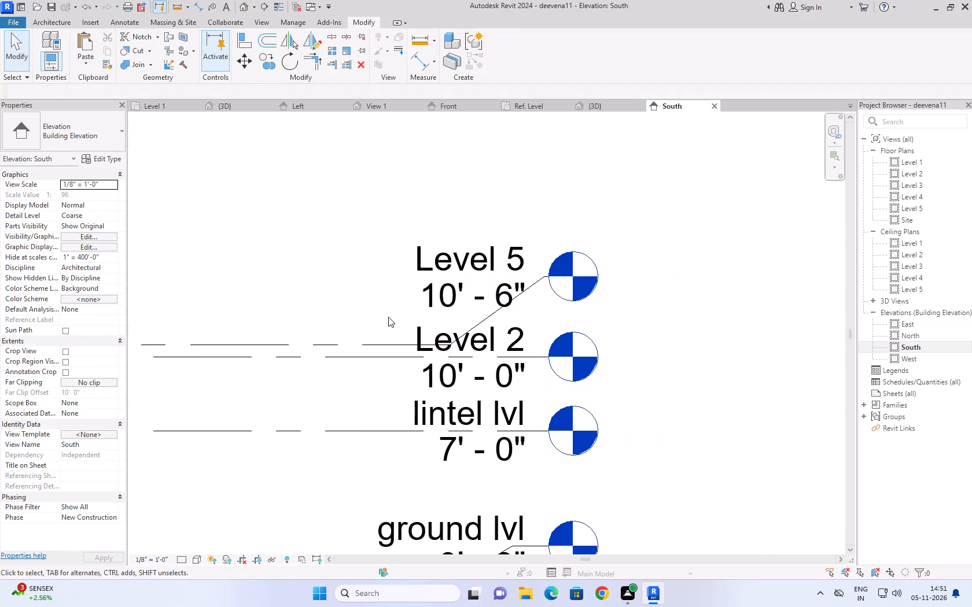
Rename Level 2 as "lvl 1" without renaming its corresponding views.
click(517, 329)
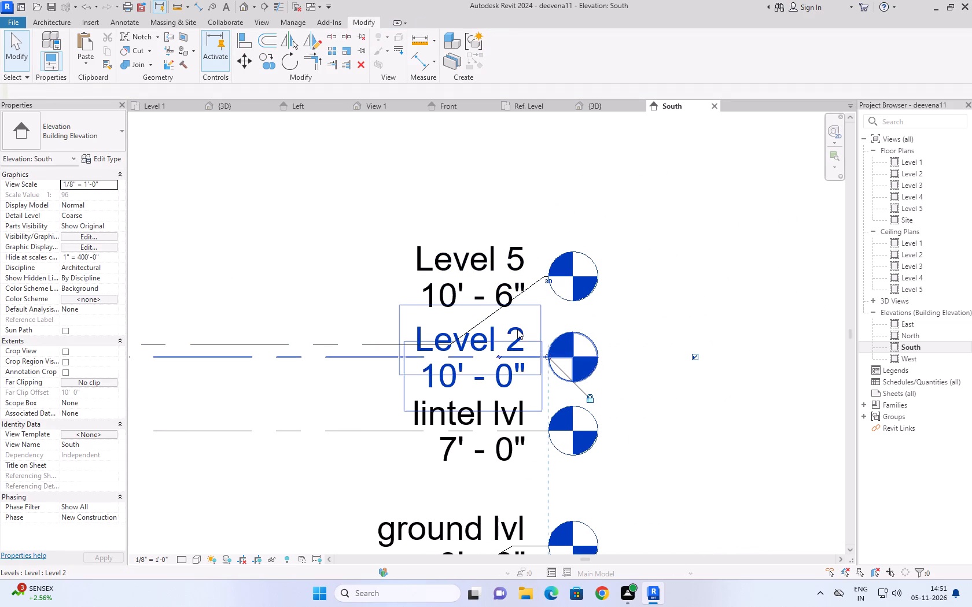
click(517, 329)
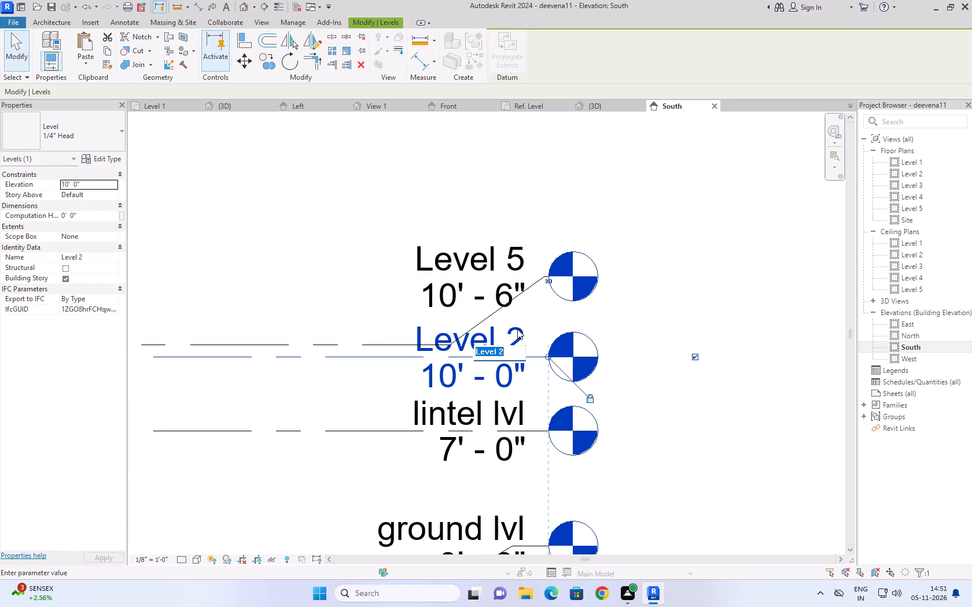
text(lvl 1)
key(Return)
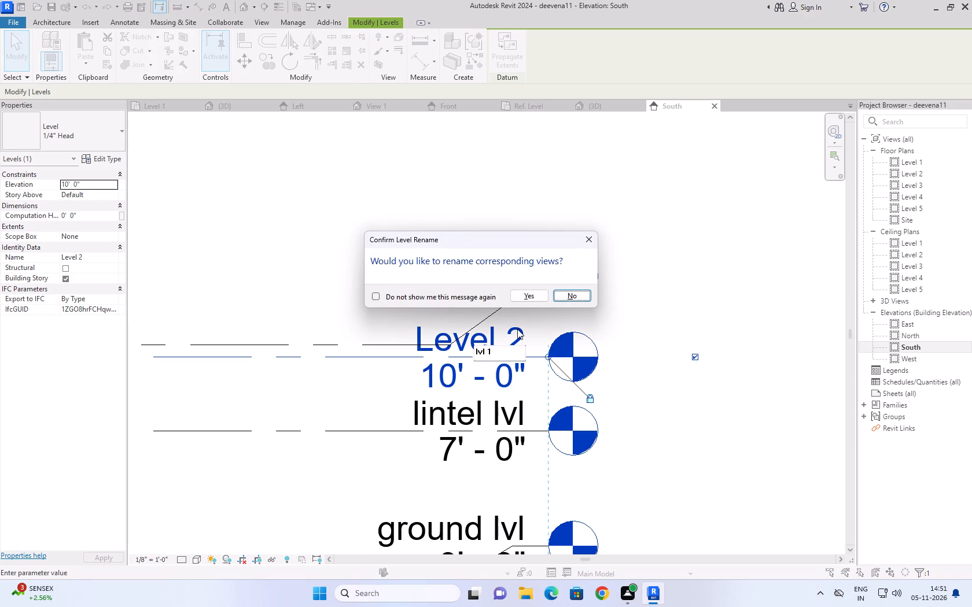
key(Return)
Rename Level 5 as "slab 1" without renaming its corresponding views.
scroll(709, 324, down, 2)
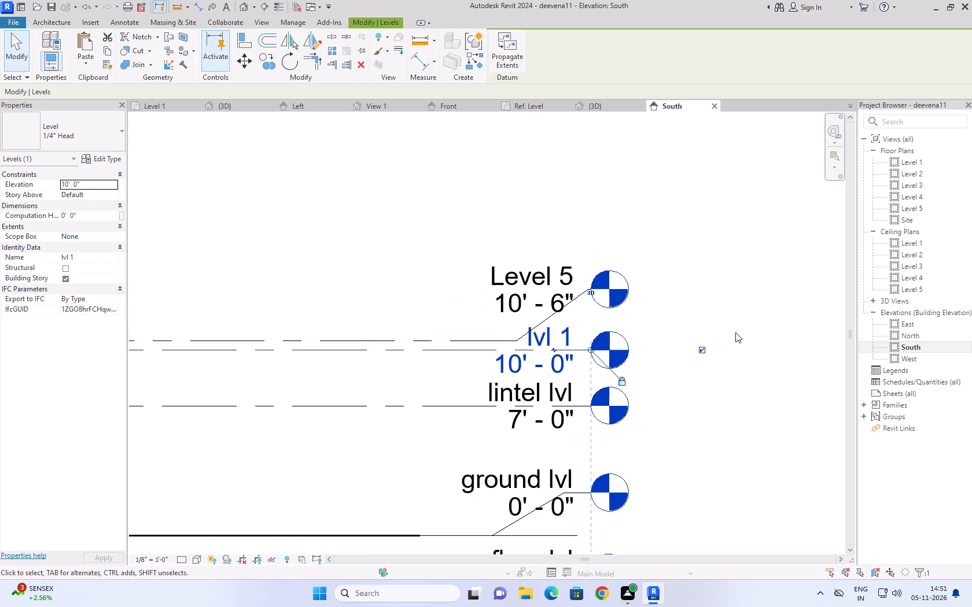
middle_drag(735, 332, 803, 324)
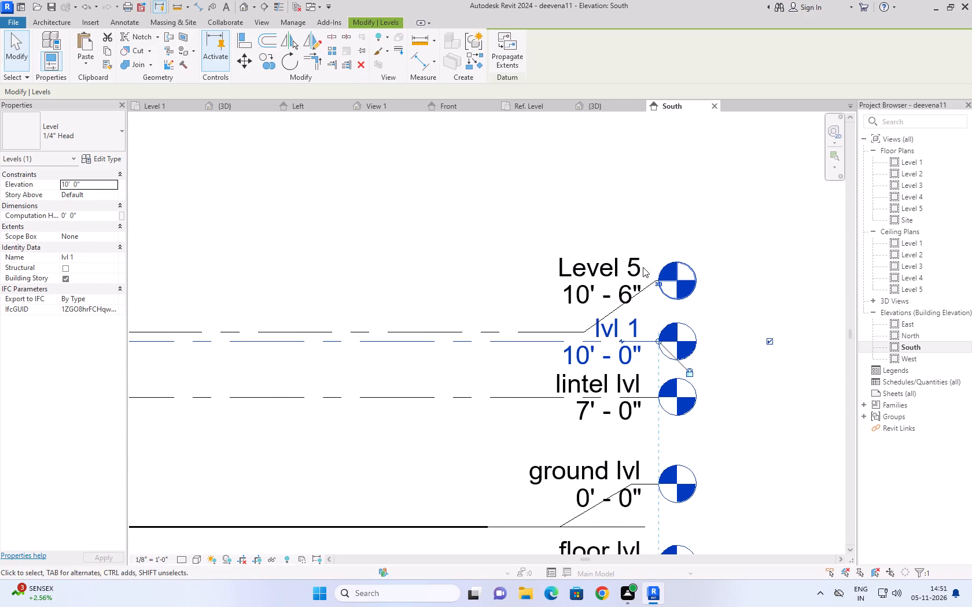
click(636, 265)
click(636, 265)
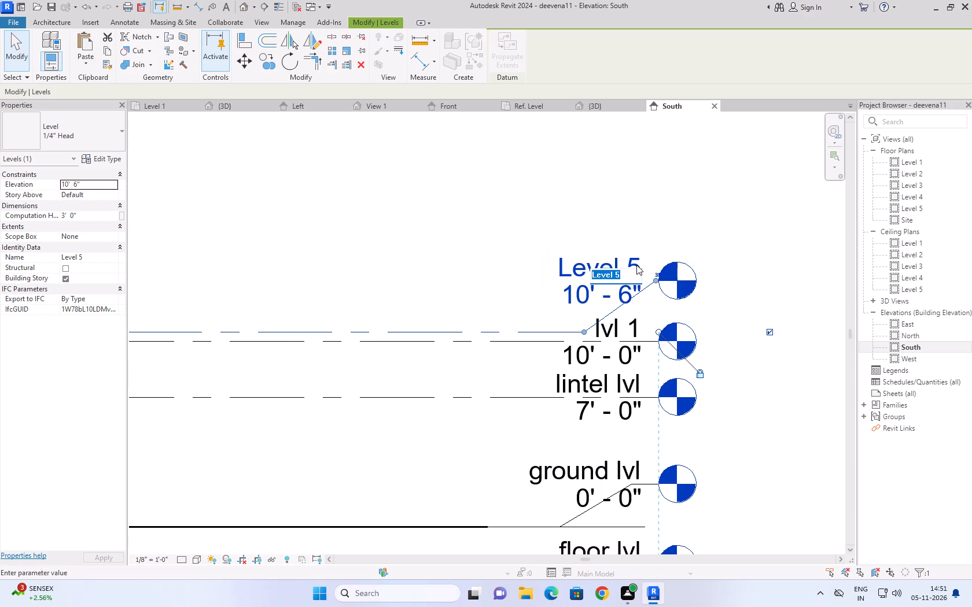
text(slab 1)
key(Return)
key(Return)
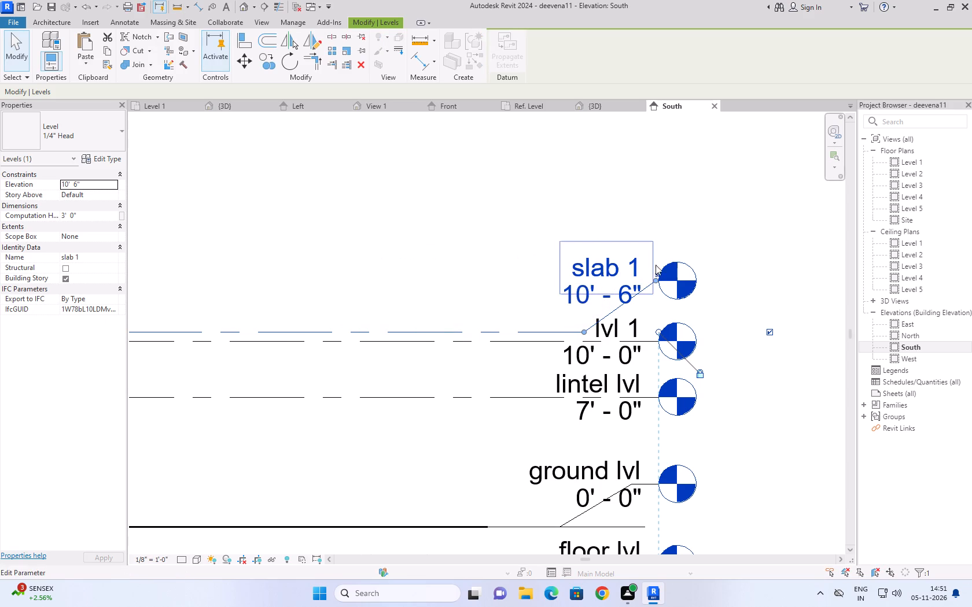
click(487, 205)
Review the walls and openings against the levels in the South elevation and the 3D view.
scroll(587, 205, down, 4)
scroll(684, 177, down, 4)
middle_drag(462, 191, 738, 274)
middle_drag(602, 280, 801, 249)
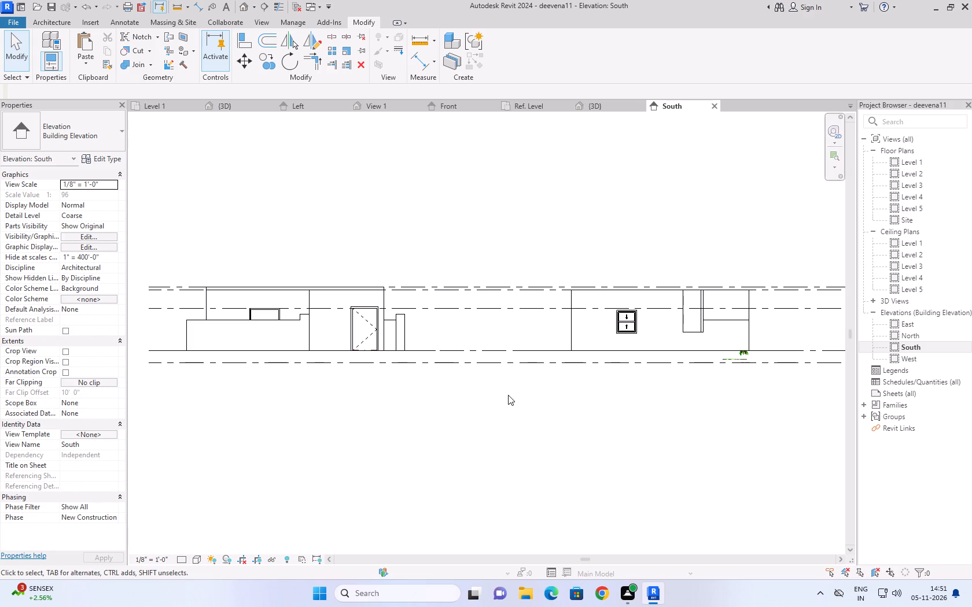
middle_drag(682, 243, 605, 246)
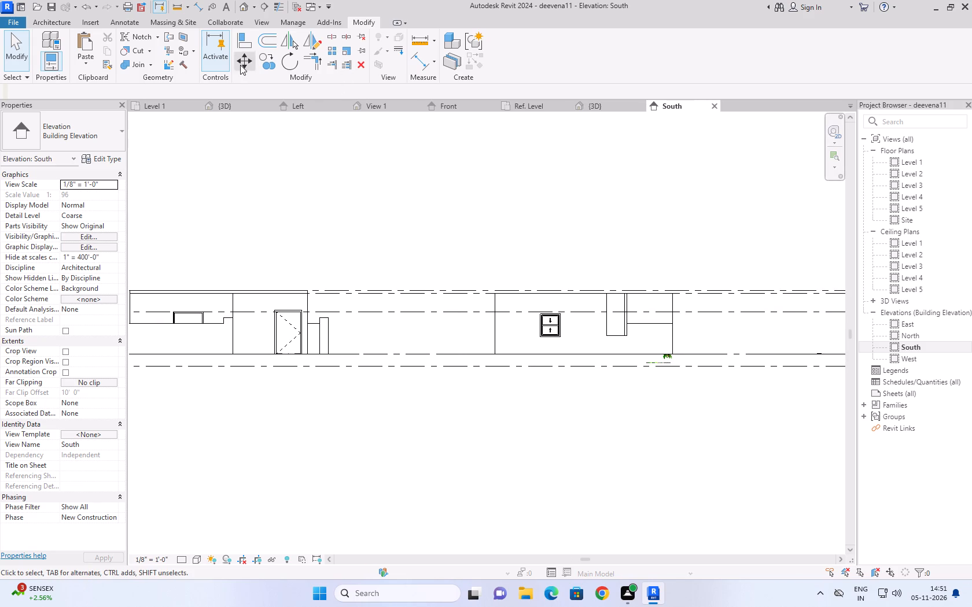
click(226, 109)
scroll(693, 117, down, 1)
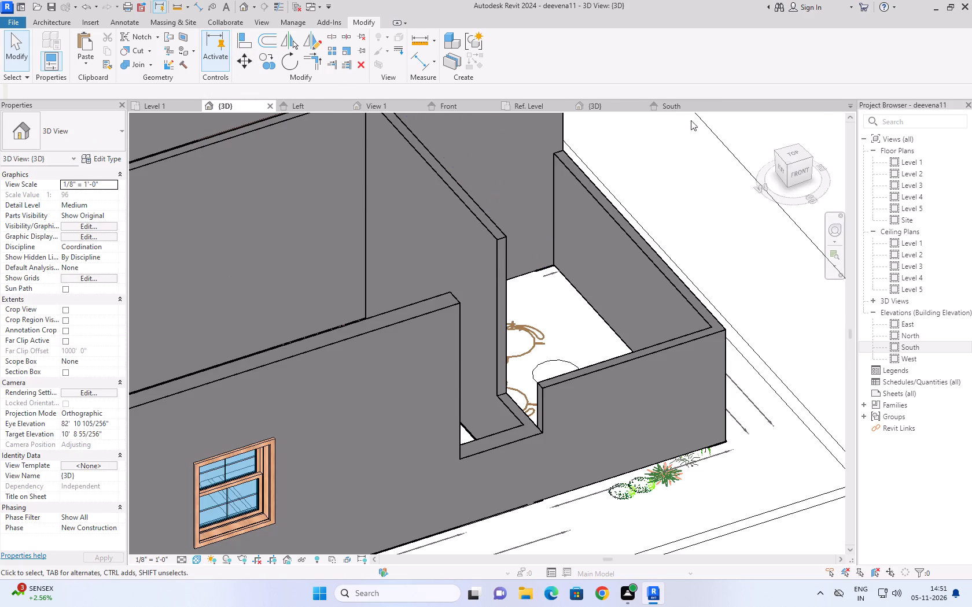
scroll(691, 120, down, 5)
scroll(624, 191, down, 1)
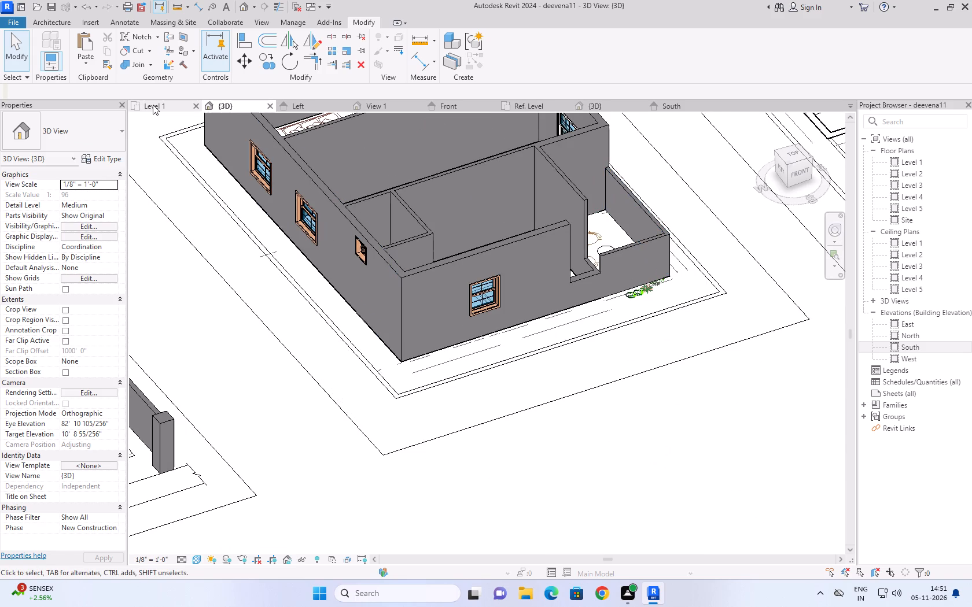
Examine the first floor plan's rooms and door openings in the Level 1 floor plan view.
click(153, 105)
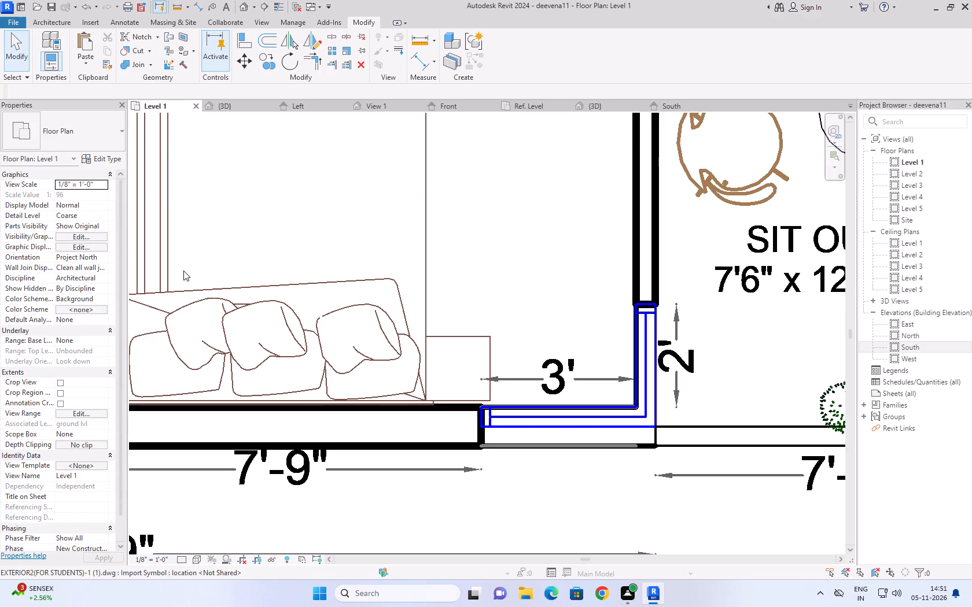
scroll(561, 323, down, 3)
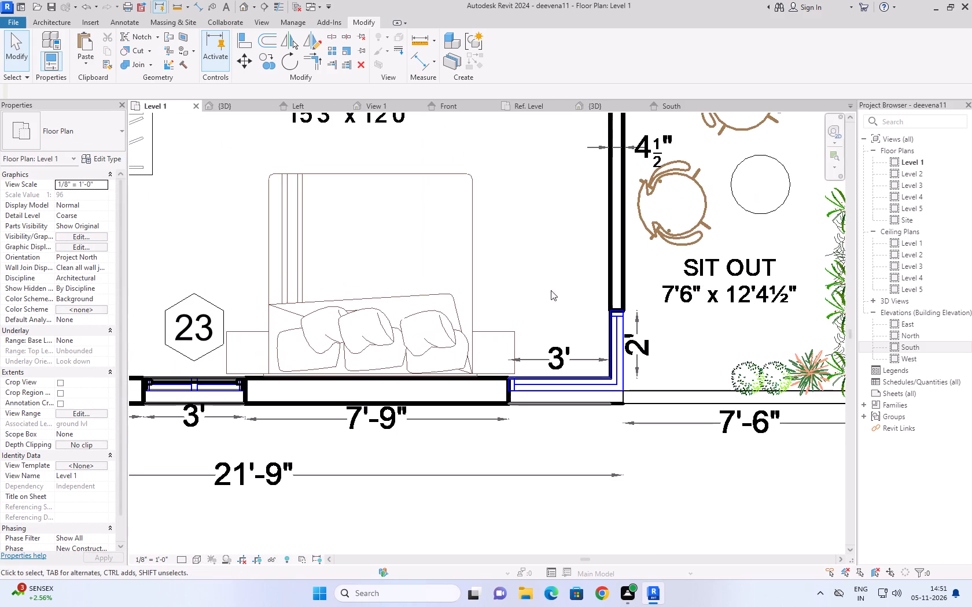
scroll(522, 279, down, 10)
middle_drag(516, 257, 555, 342)
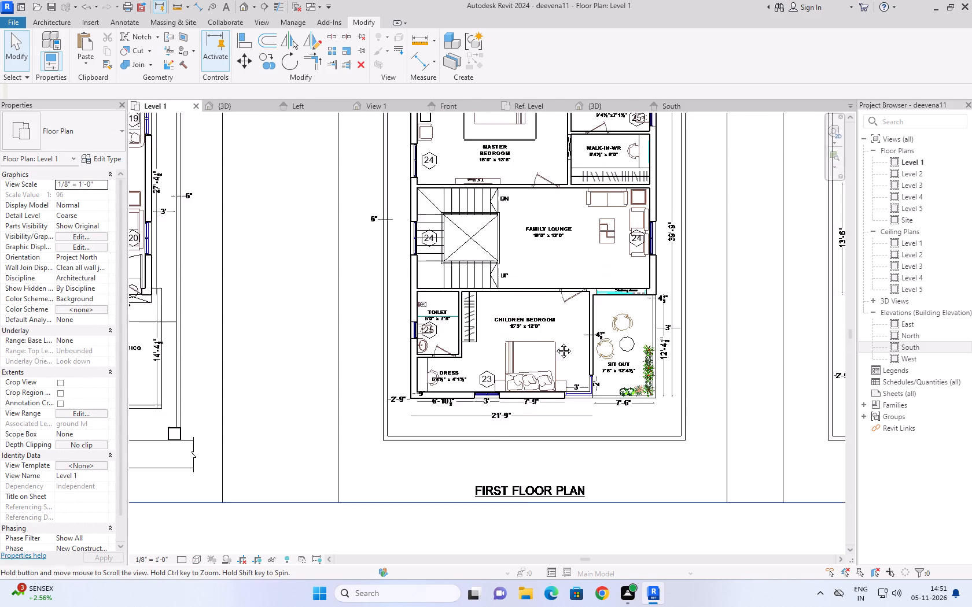
middle_drag(555, 342, 539, 455)
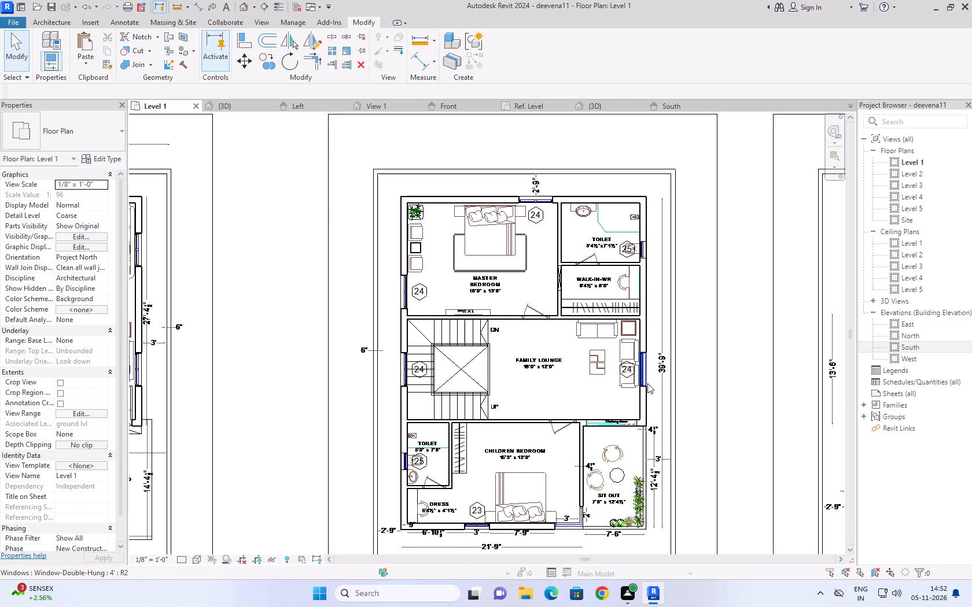
middle_drag(590, 464, 615, 387)
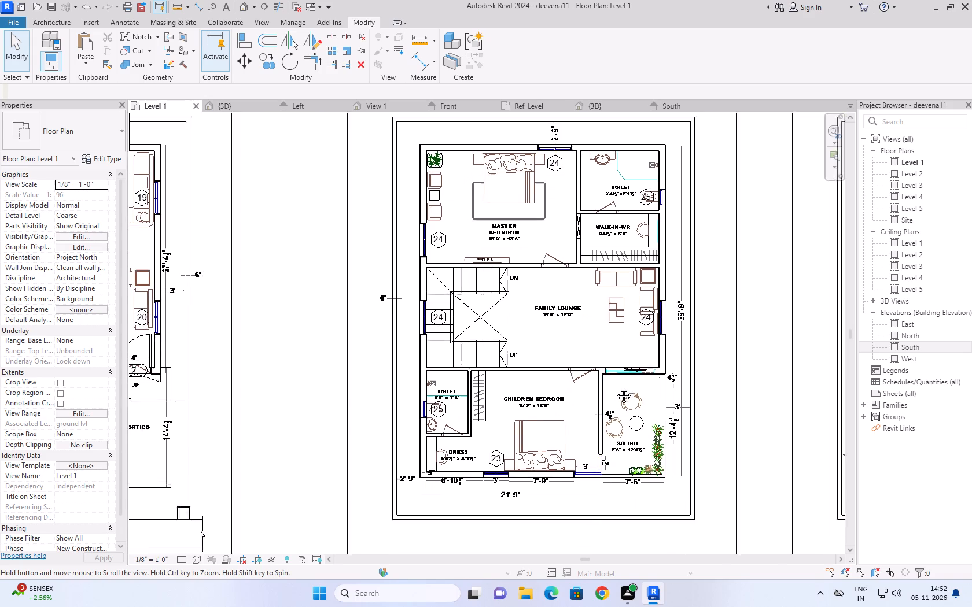
middle_drag(615, 387, 620, 373)
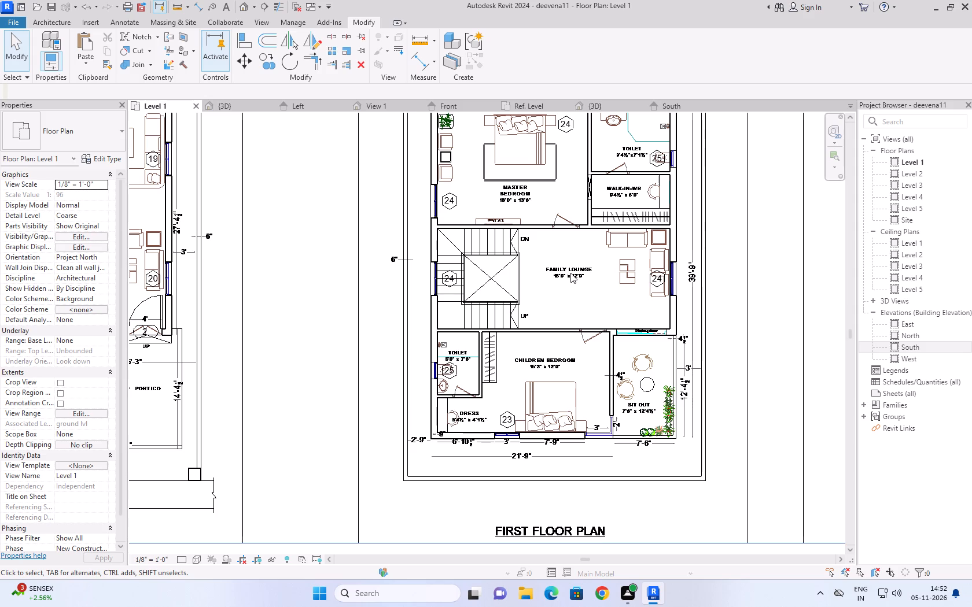
middle_drag(578, 278, 549, 347)
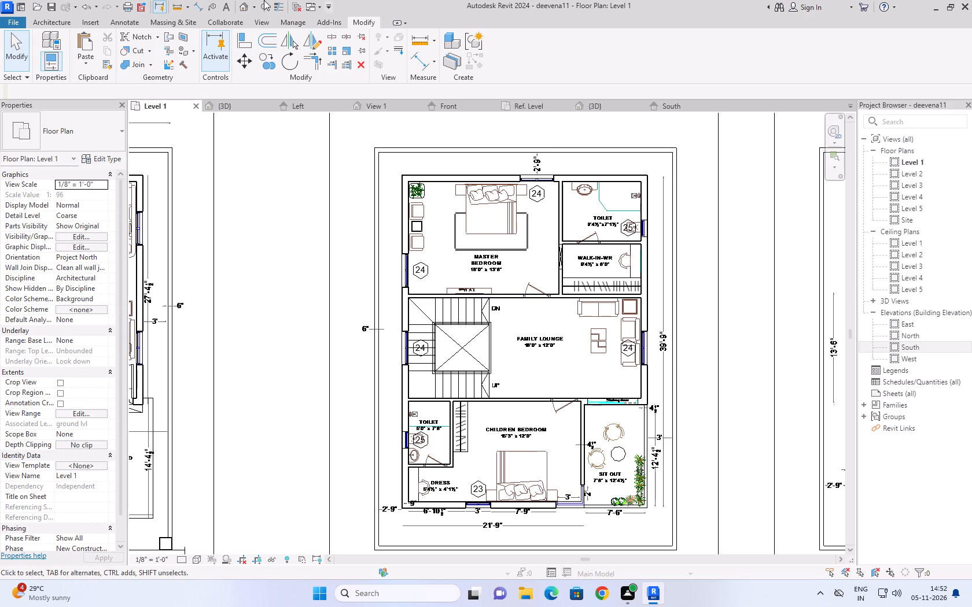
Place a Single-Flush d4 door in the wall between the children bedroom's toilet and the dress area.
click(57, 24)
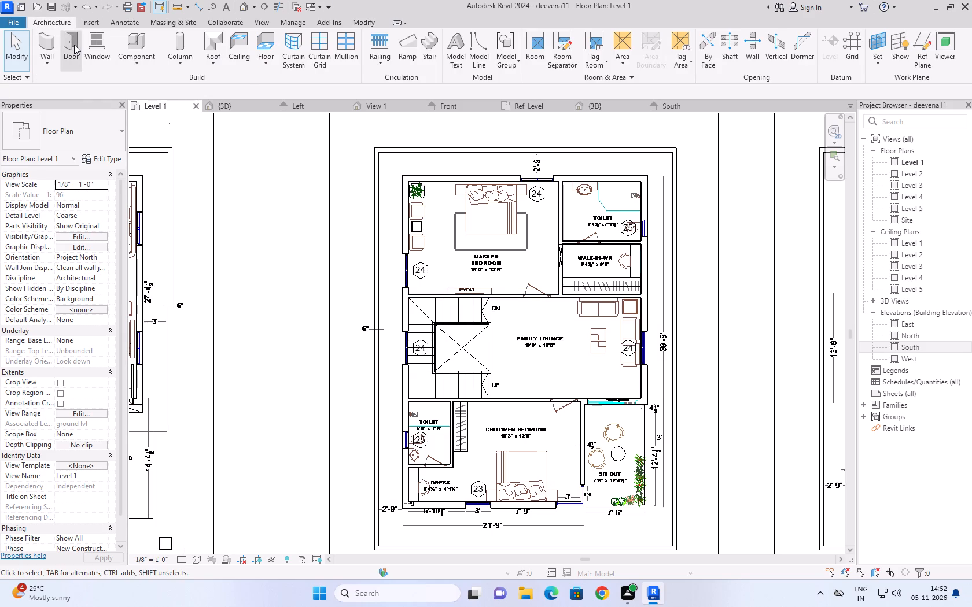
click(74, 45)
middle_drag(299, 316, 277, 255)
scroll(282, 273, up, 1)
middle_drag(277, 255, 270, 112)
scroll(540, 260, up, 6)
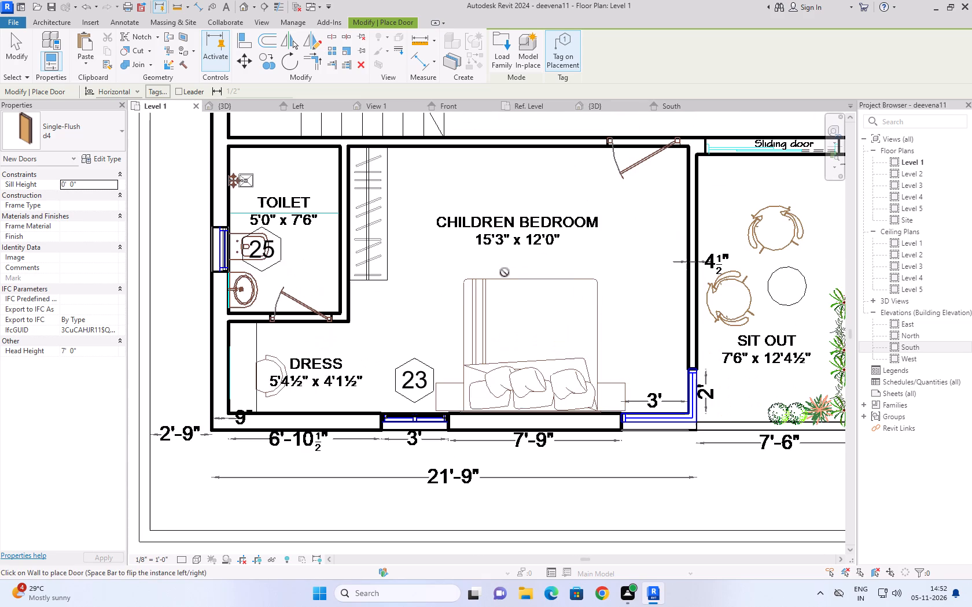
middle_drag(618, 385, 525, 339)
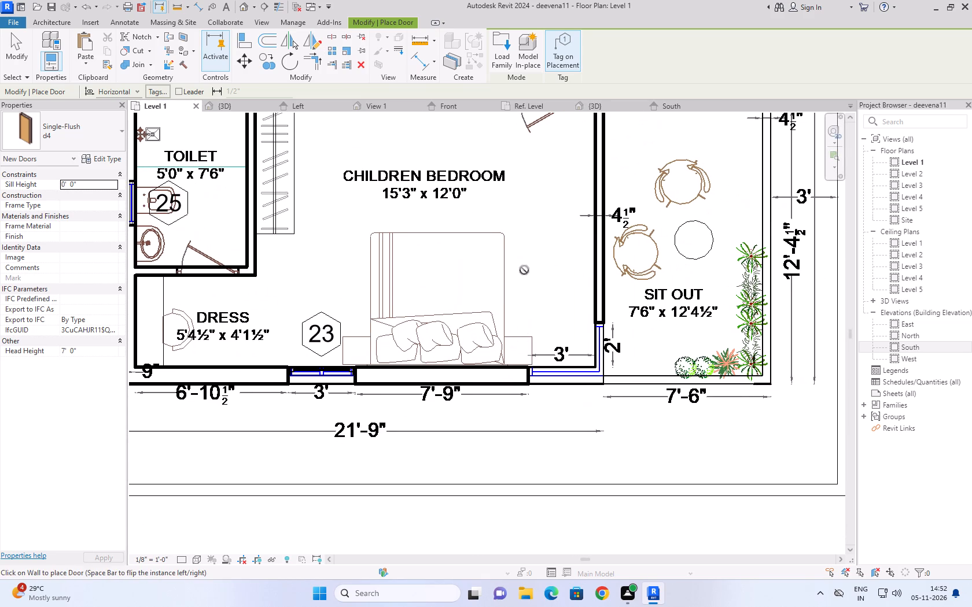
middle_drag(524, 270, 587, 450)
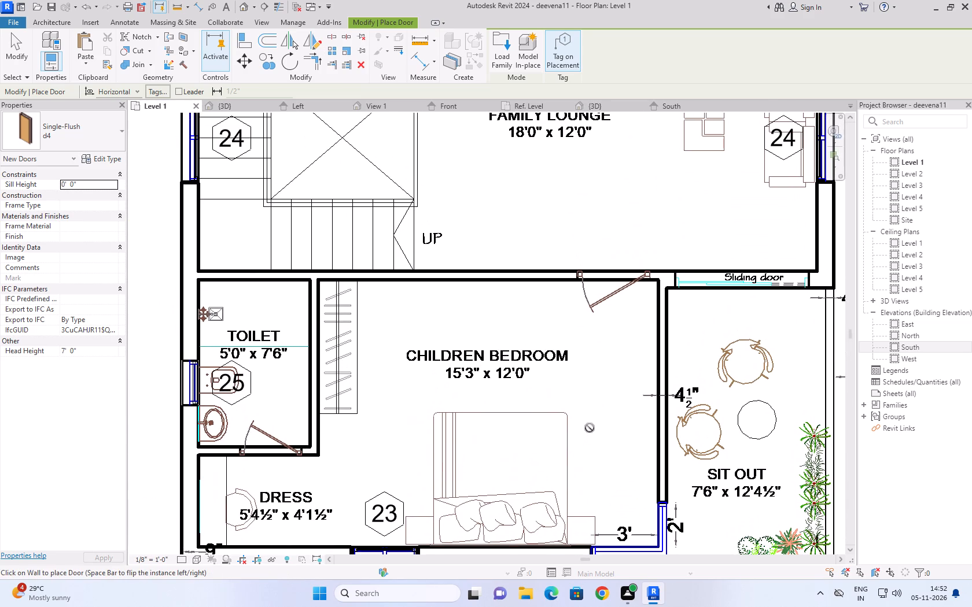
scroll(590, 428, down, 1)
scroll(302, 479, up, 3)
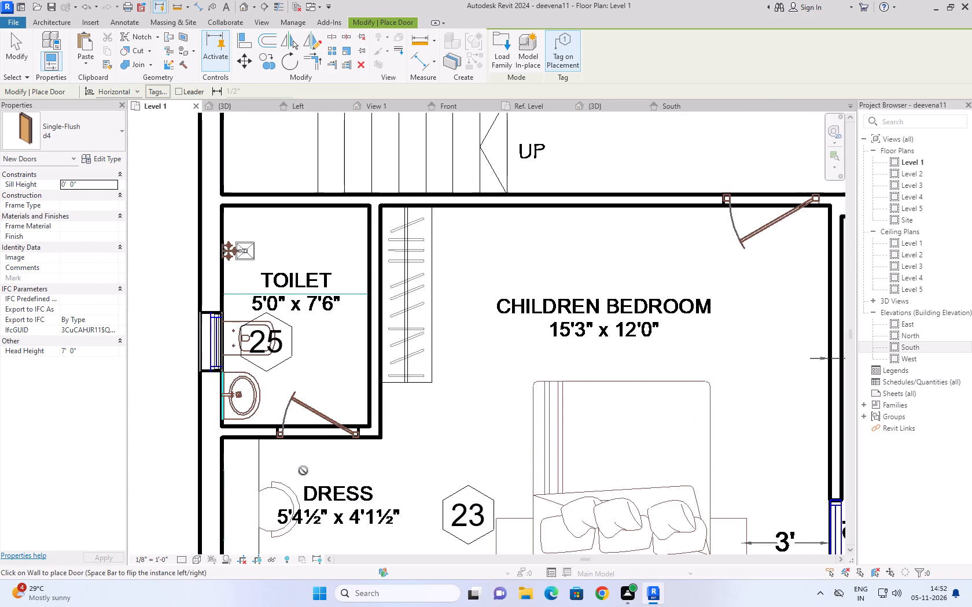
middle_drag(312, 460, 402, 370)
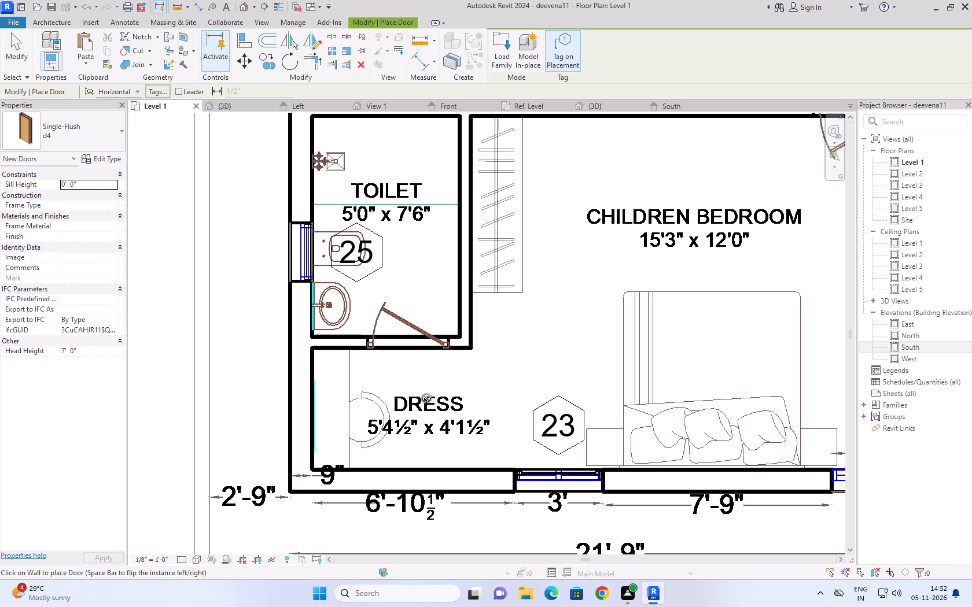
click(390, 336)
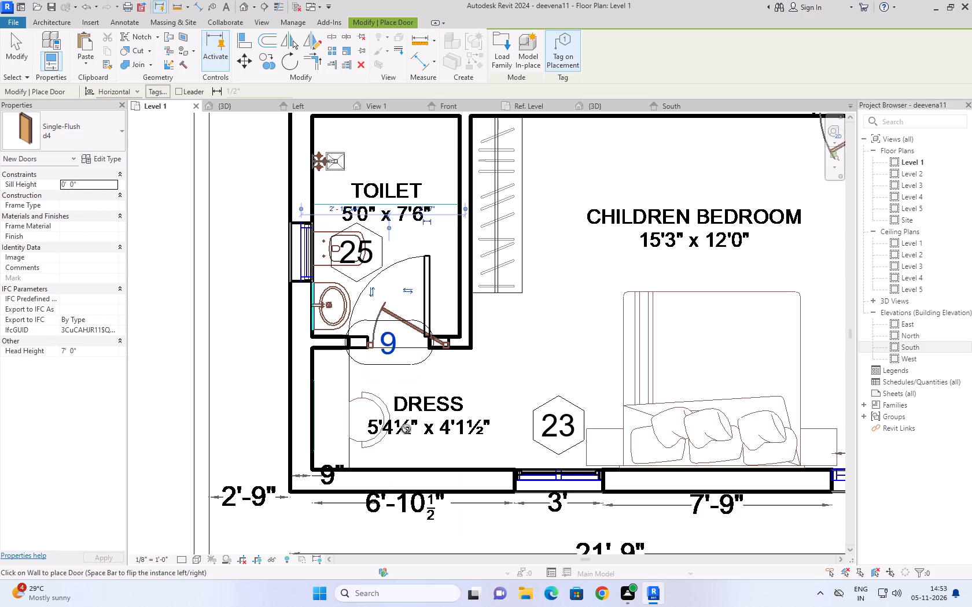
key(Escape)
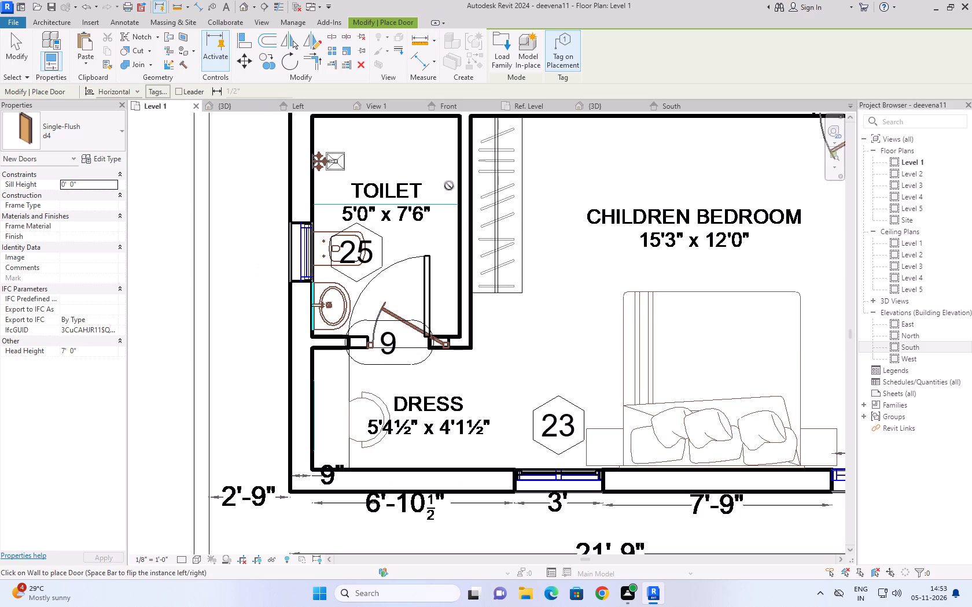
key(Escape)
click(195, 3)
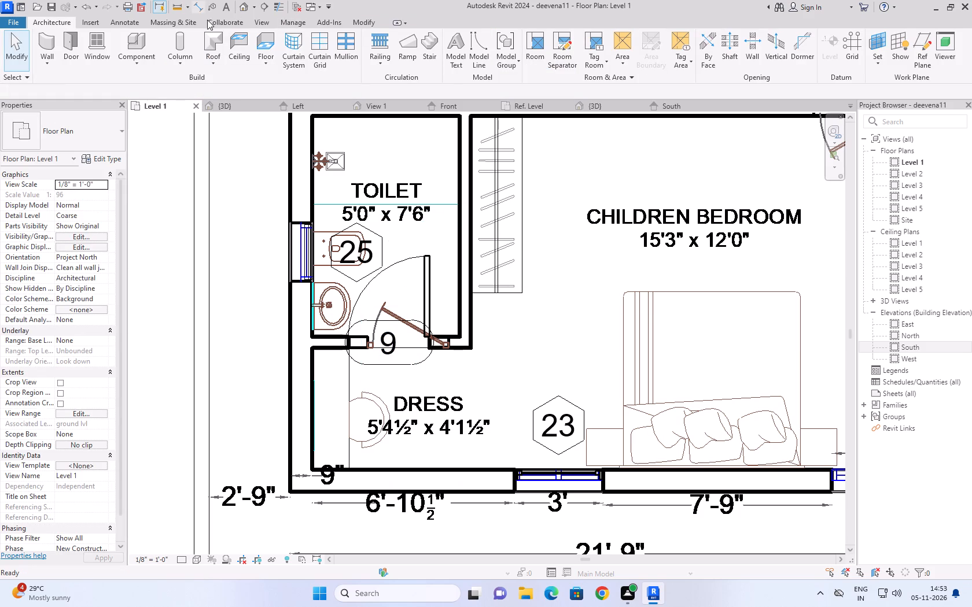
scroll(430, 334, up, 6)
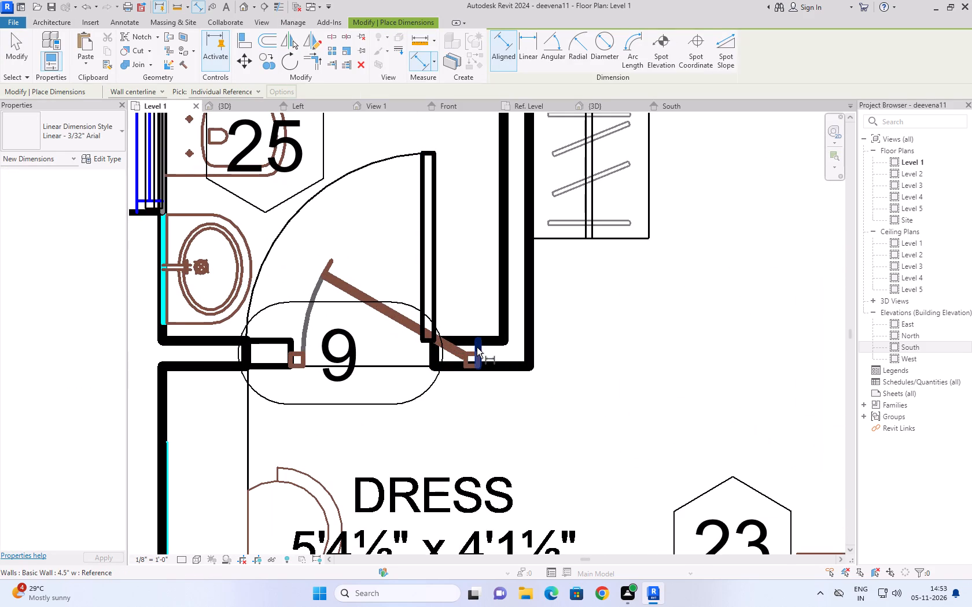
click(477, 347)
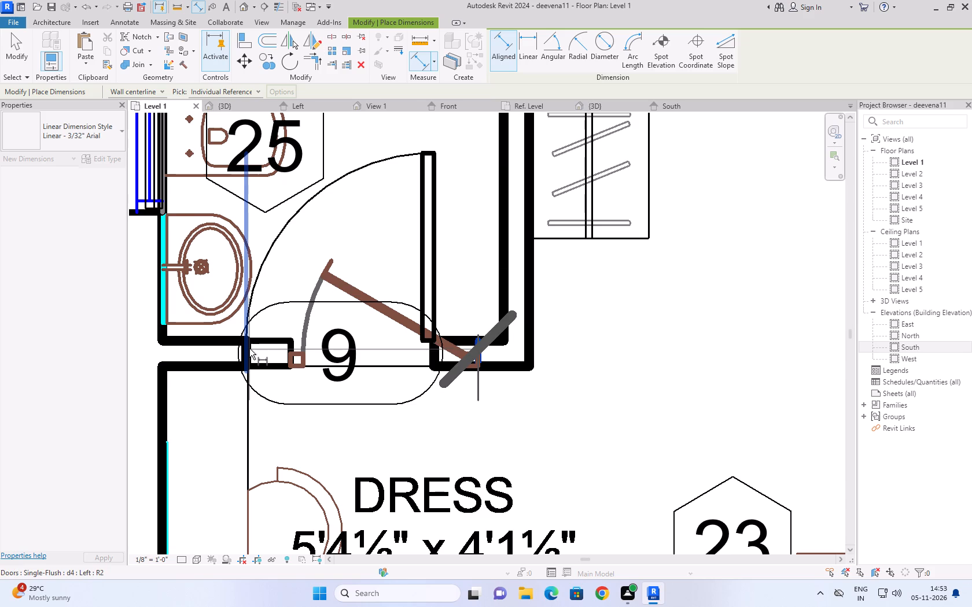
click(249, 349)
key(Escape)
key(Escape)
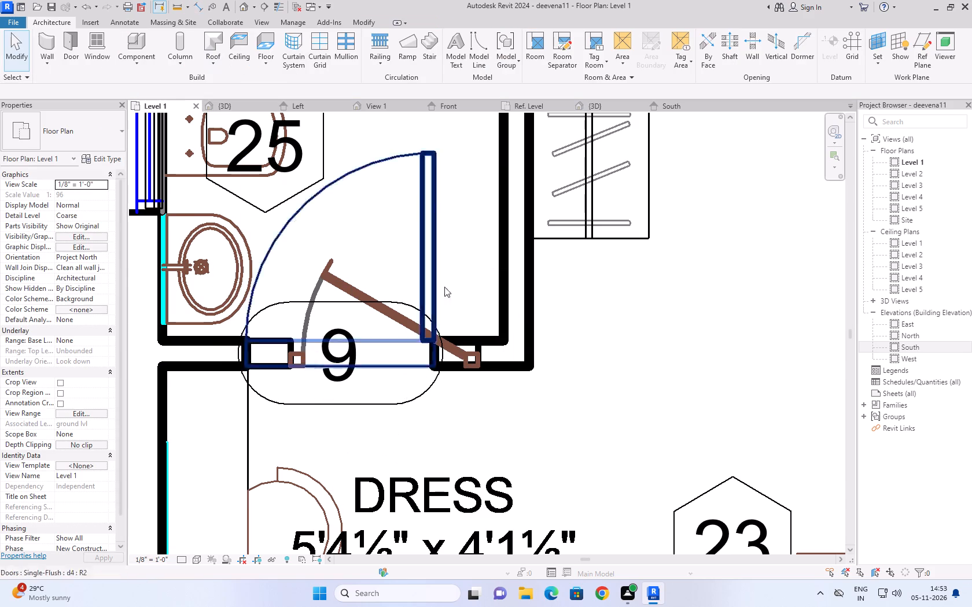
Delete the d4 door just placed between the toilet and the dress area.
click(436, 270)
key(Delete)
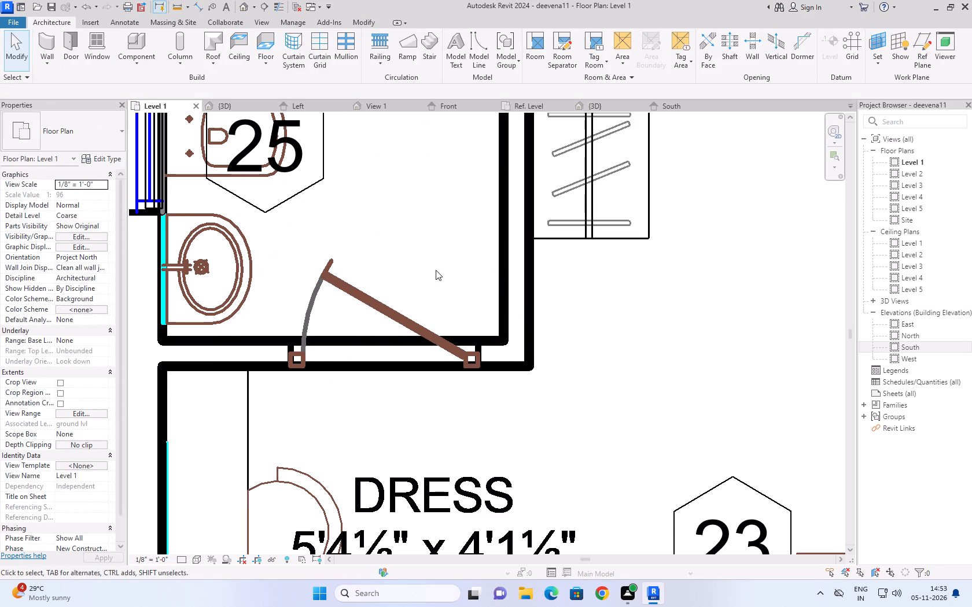
Measure the width of the door opening between the toilet and the dress area with an aligned dimension.
click(198, 4)
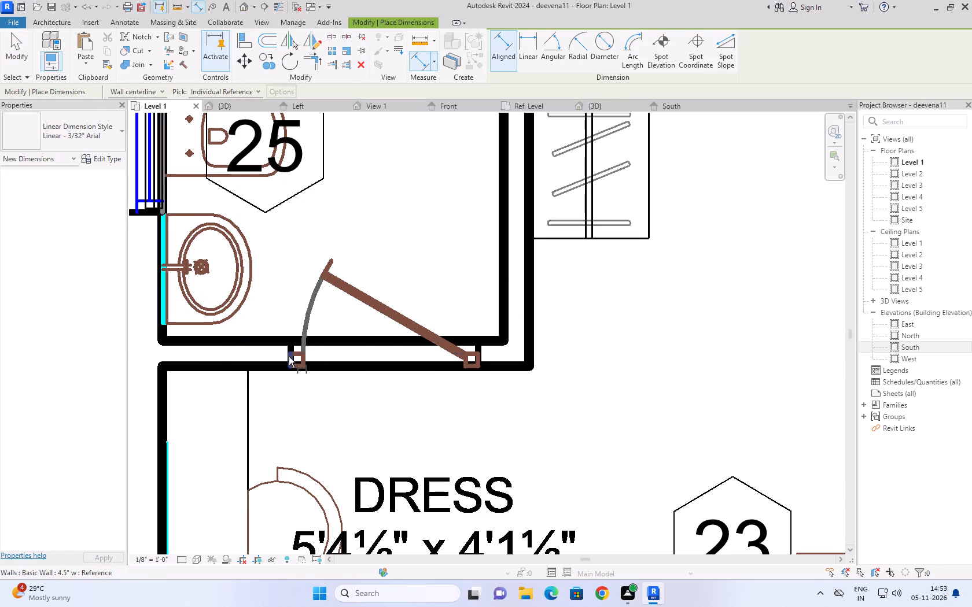
click(292, 346)
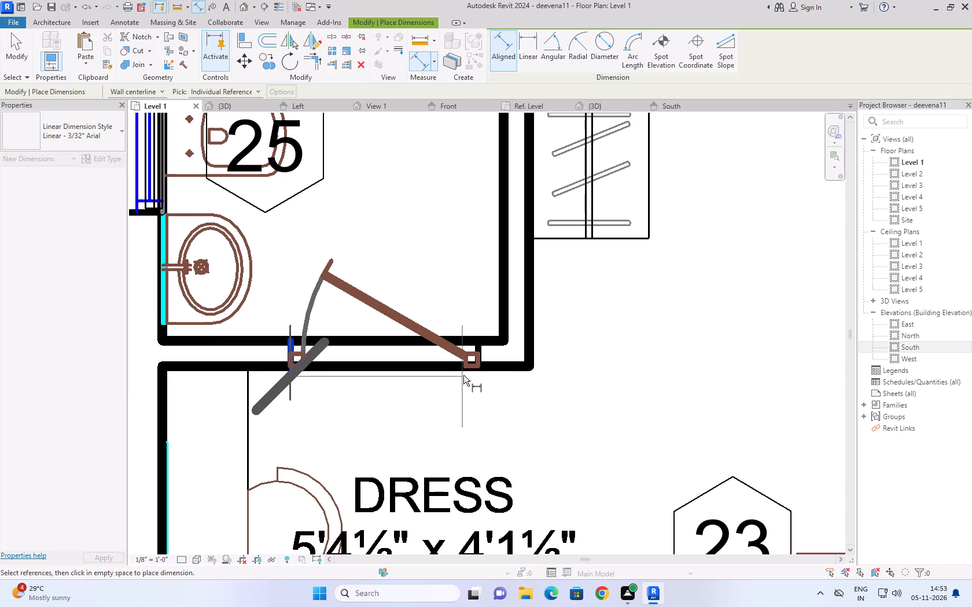
click(478, 351)
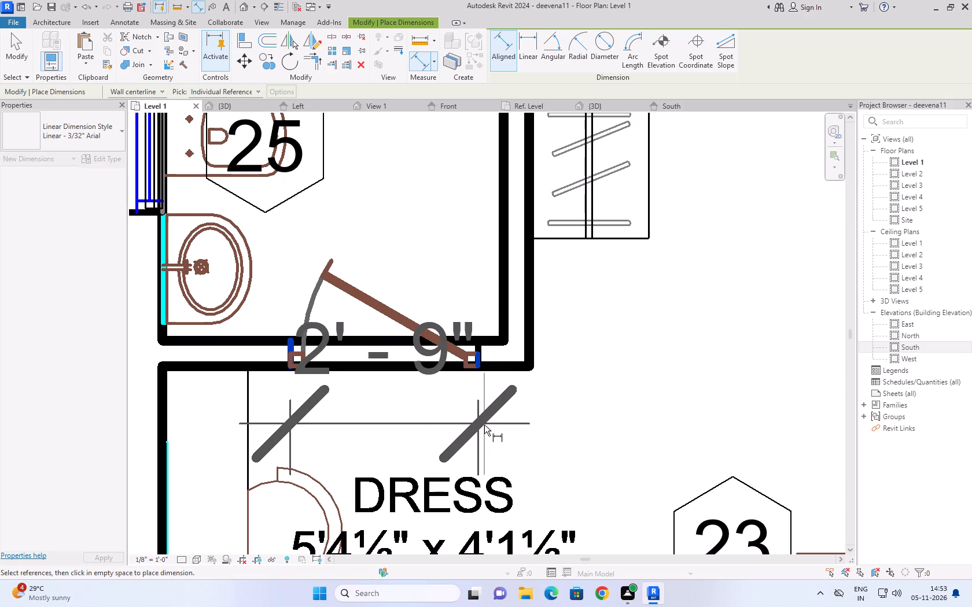
key(Escape)
key(Escape)
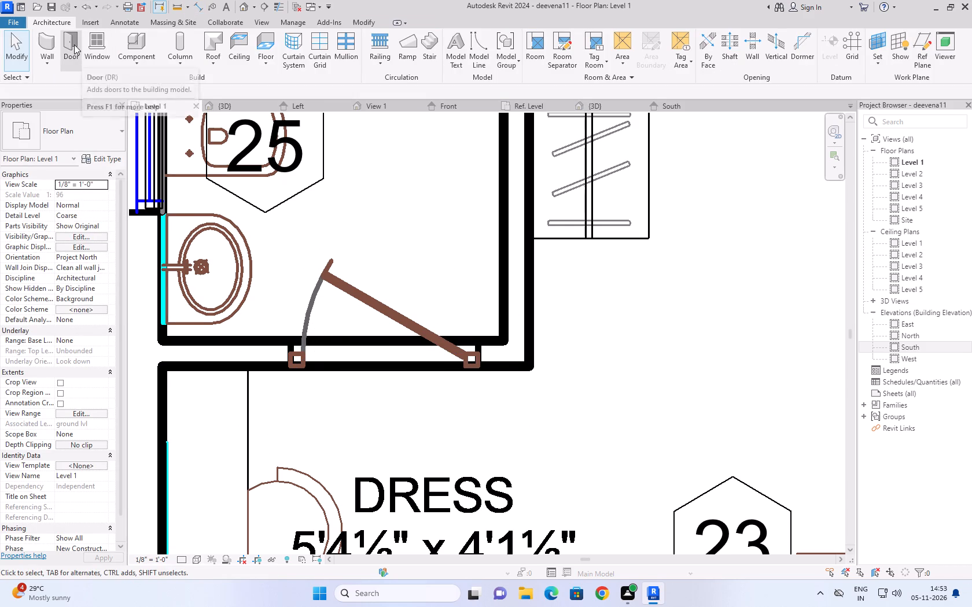
Place a Single-Flush d4 door in the toilet wall facing the dress area, swinging into the toilet.
drag(74, 45, 75, 38)
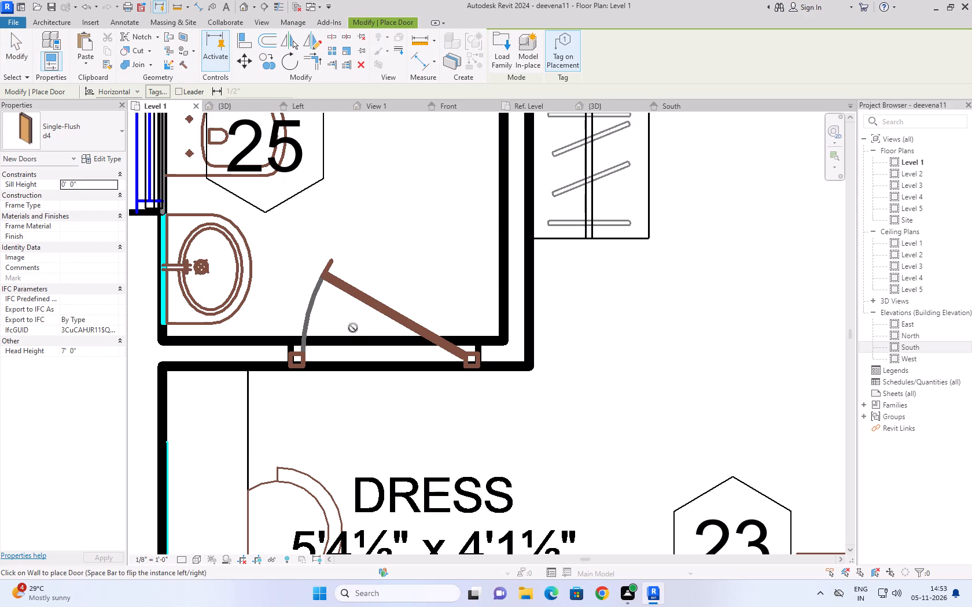
click(347, 341)
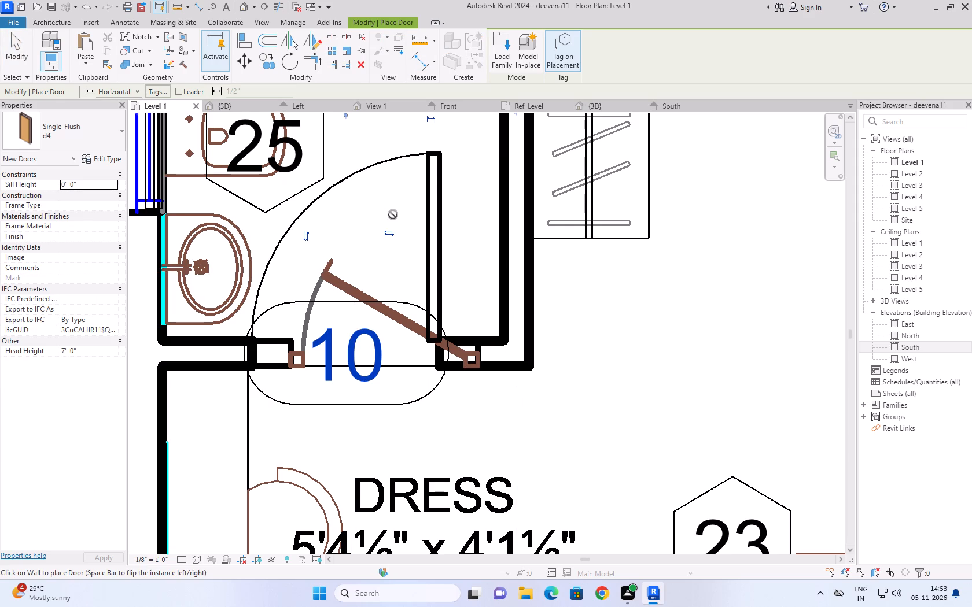
key(Escape)
key(Escape)
Check the type dimensions of the new d4 toilet door.
click(430, 213)
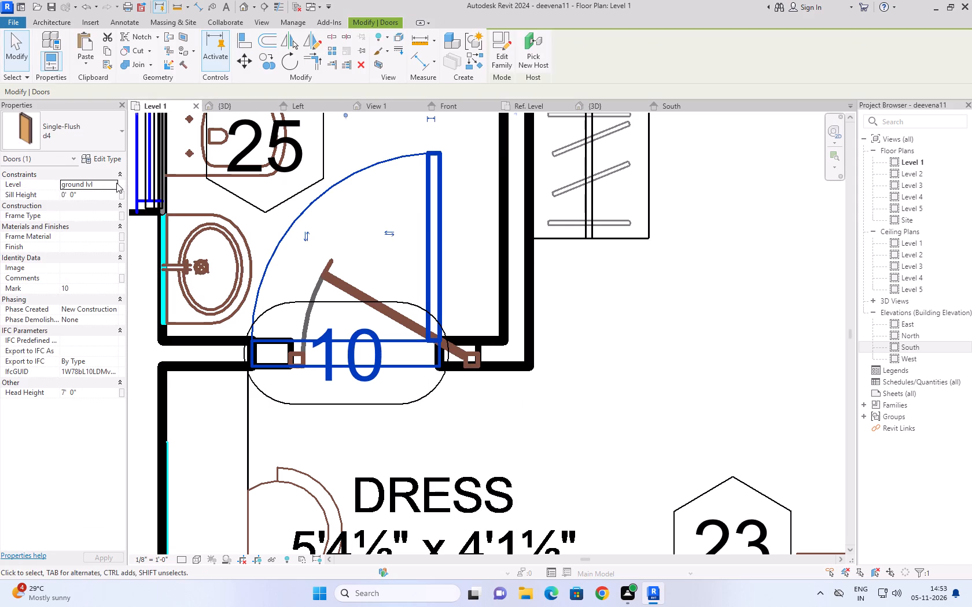
click(115, 159)
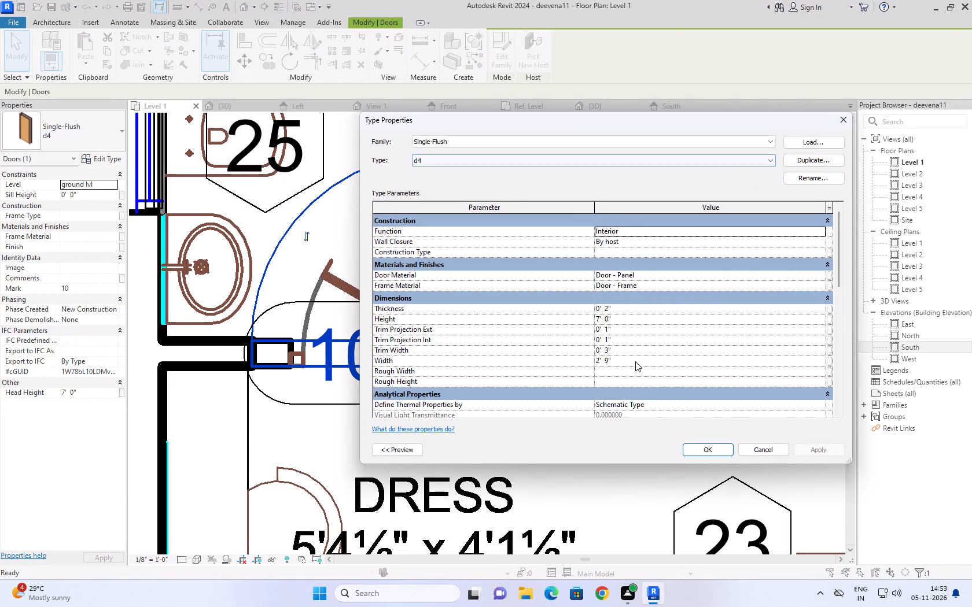
click(694, 453)
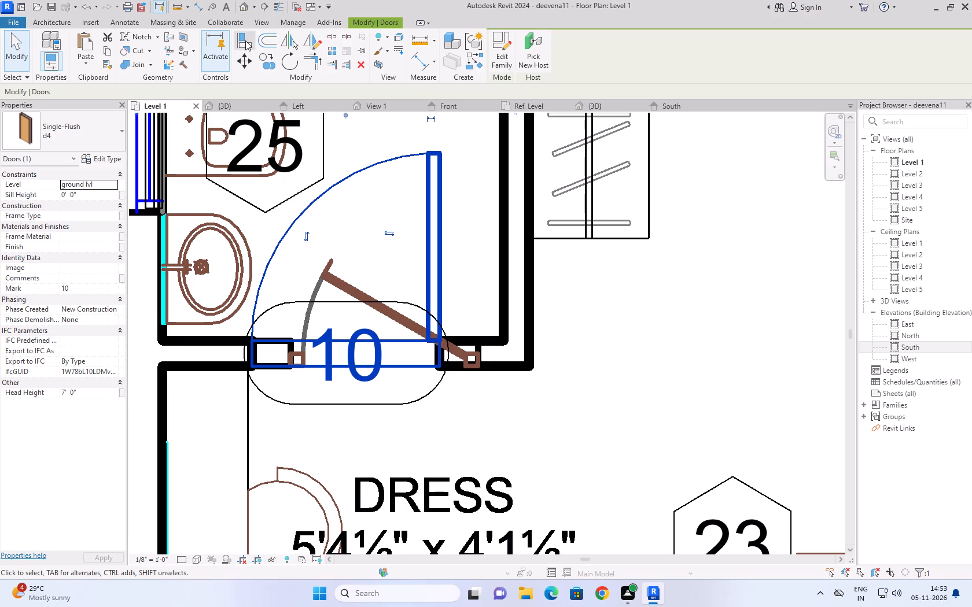
Align the hinge-side edge of the toilet door with the matching jamb of the wall opening.
click(245, 40)
click(482, 349)
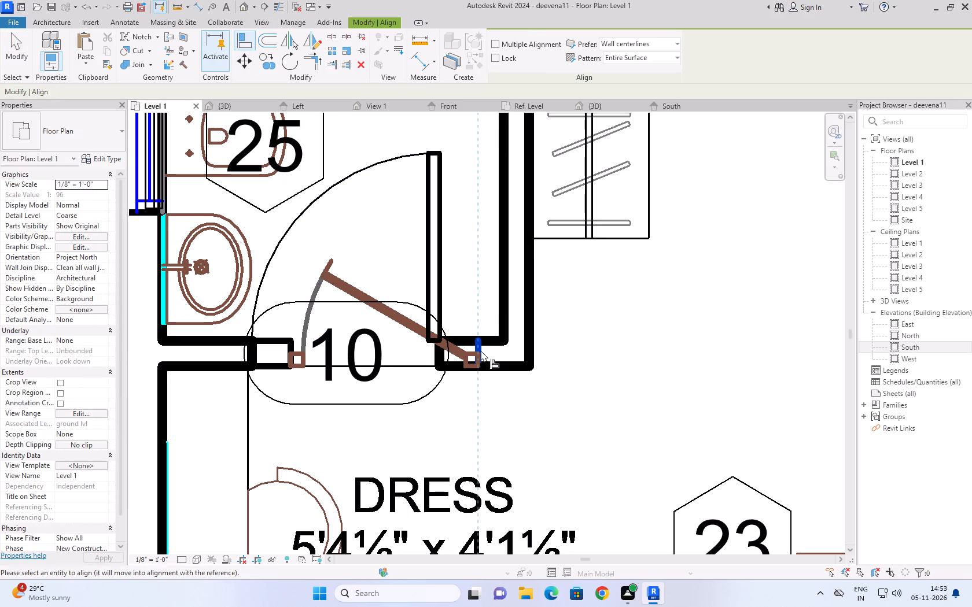
click(439, 356)
scroll(442, 343, down, 4)
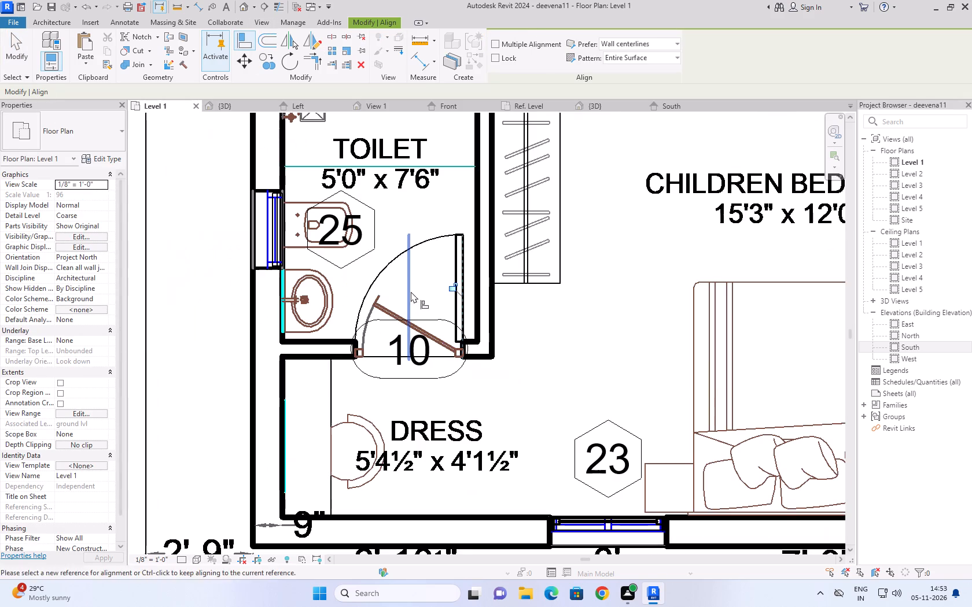
middle_drag(410, 280, 452, 403)
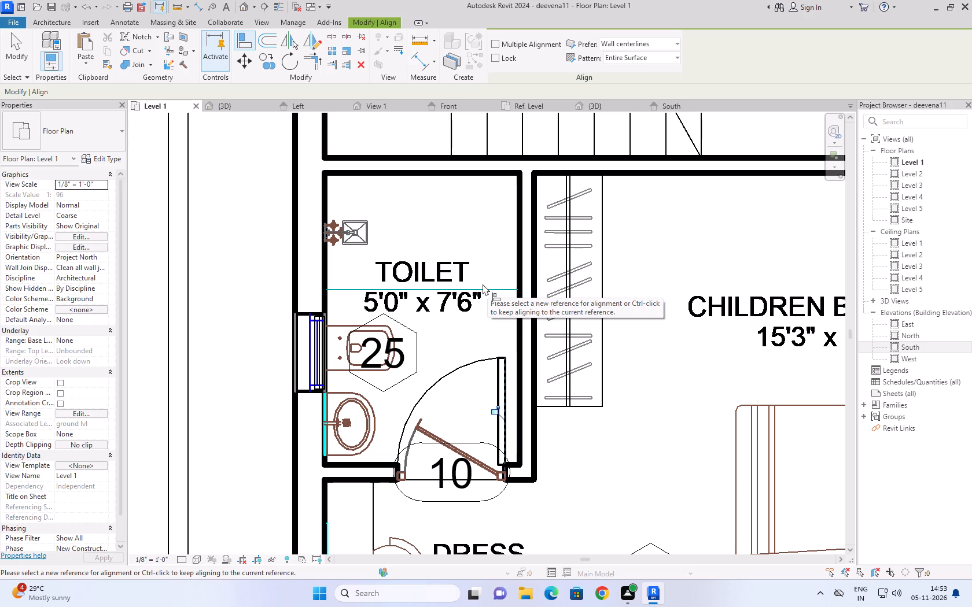
key(Escape)
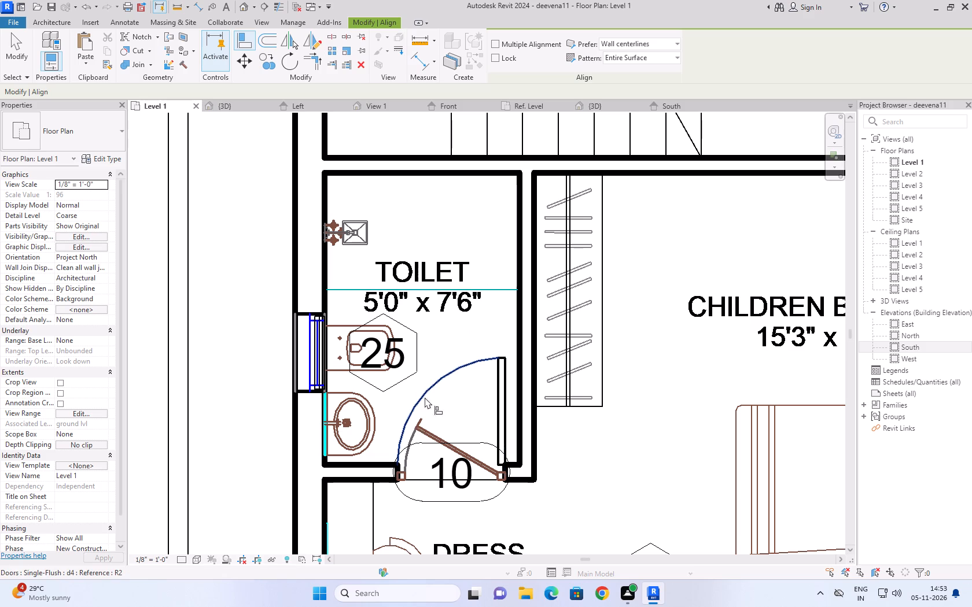
scroll(495, 281, down, 3)
scroll(689, 287, down, 1)
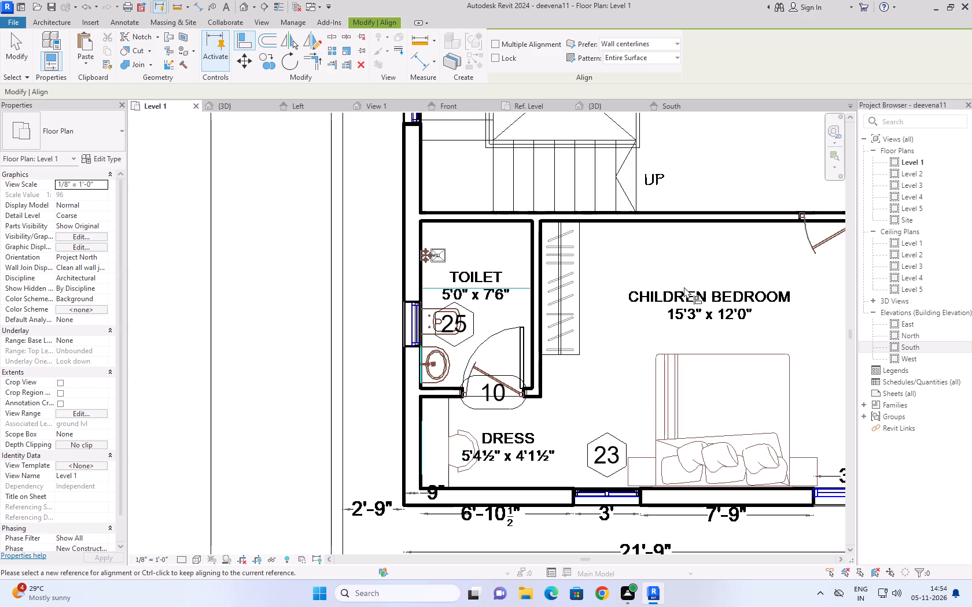
key(Escape)
key(Escape)
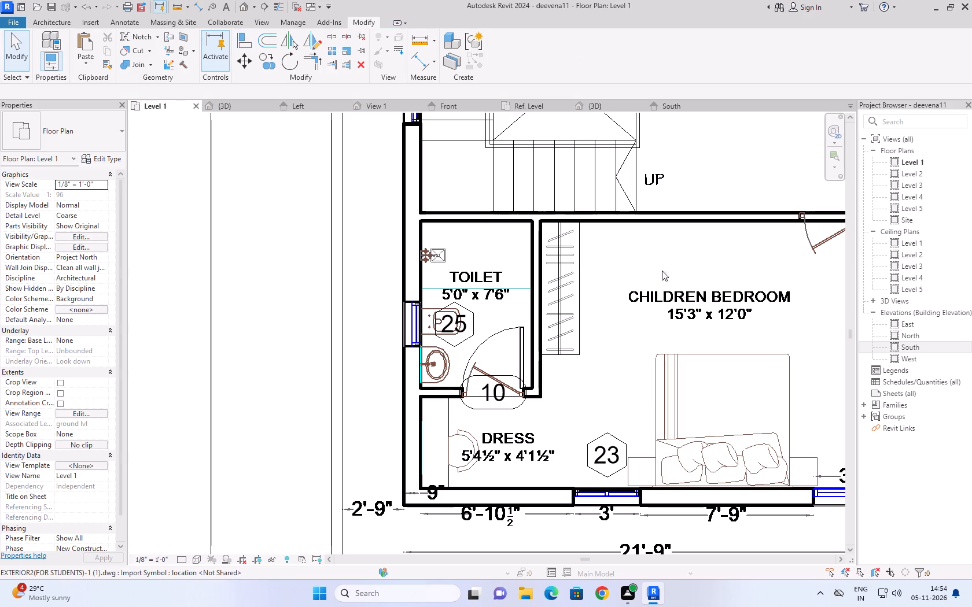
Measure the width of the children bedroom's door opening onto the family lounge with an aligned dimension.
scroll(660, 269, down, 3)
middle_drag(670, 268, 459, 317)
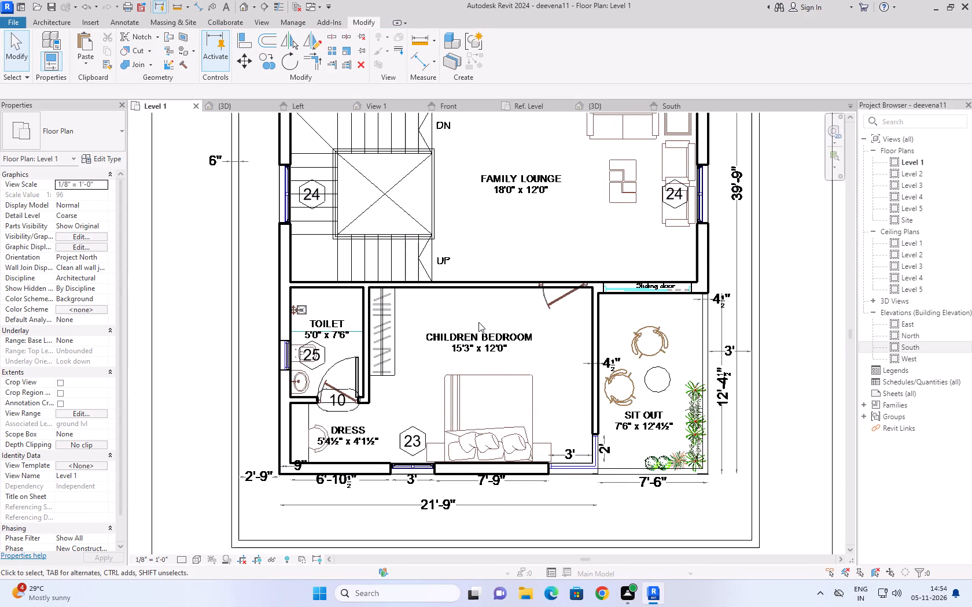
scroll(551, 288, up, 2)
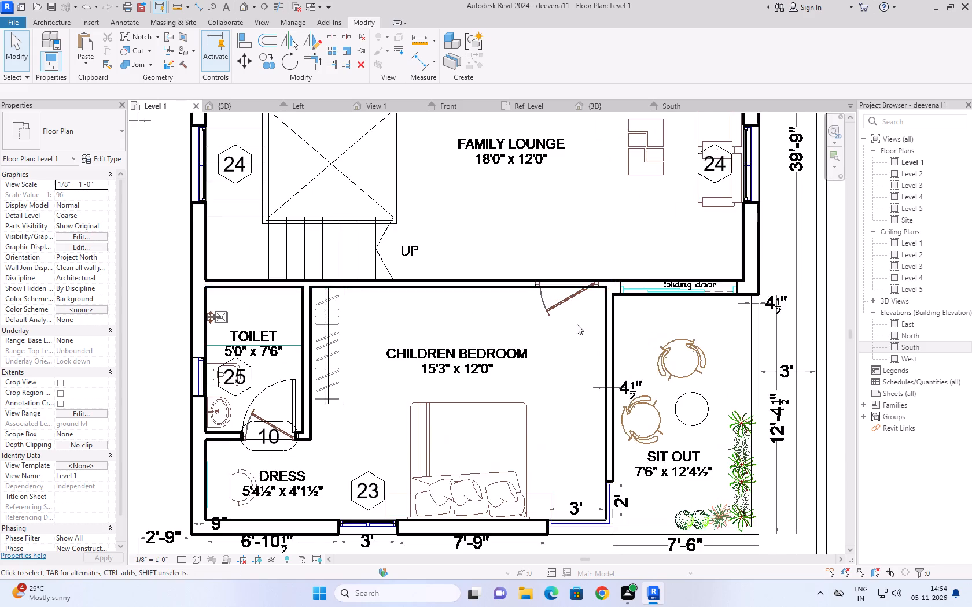
scroll(579, 369, up, 3)
middle_drag(547, 314, 541, 361)
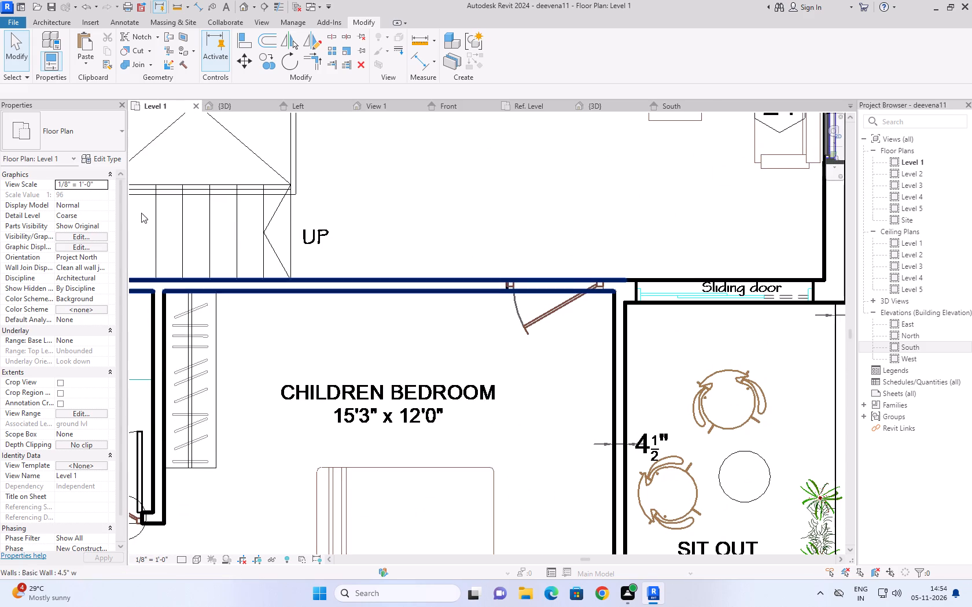
click(67, 20)
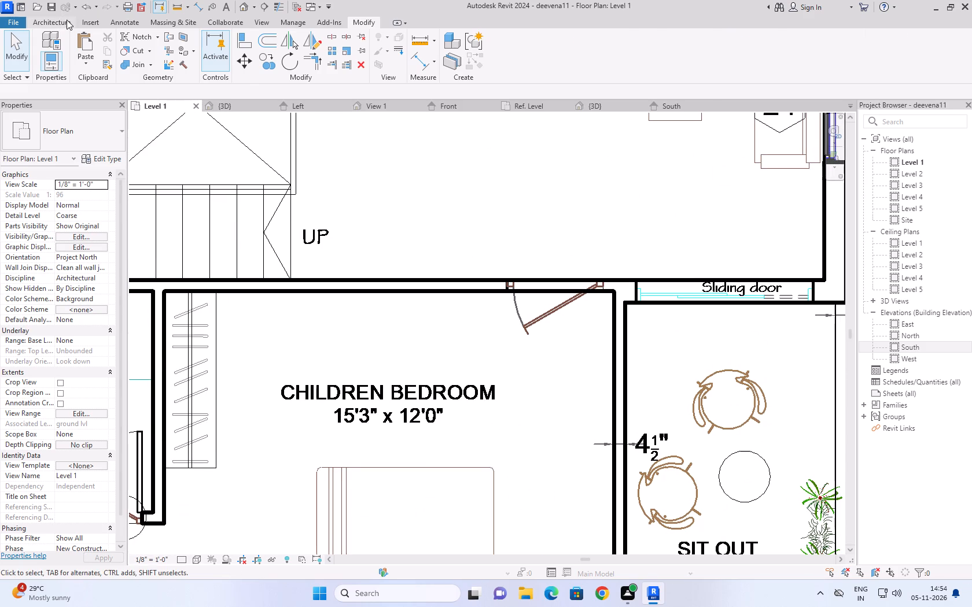
click(75, 49)
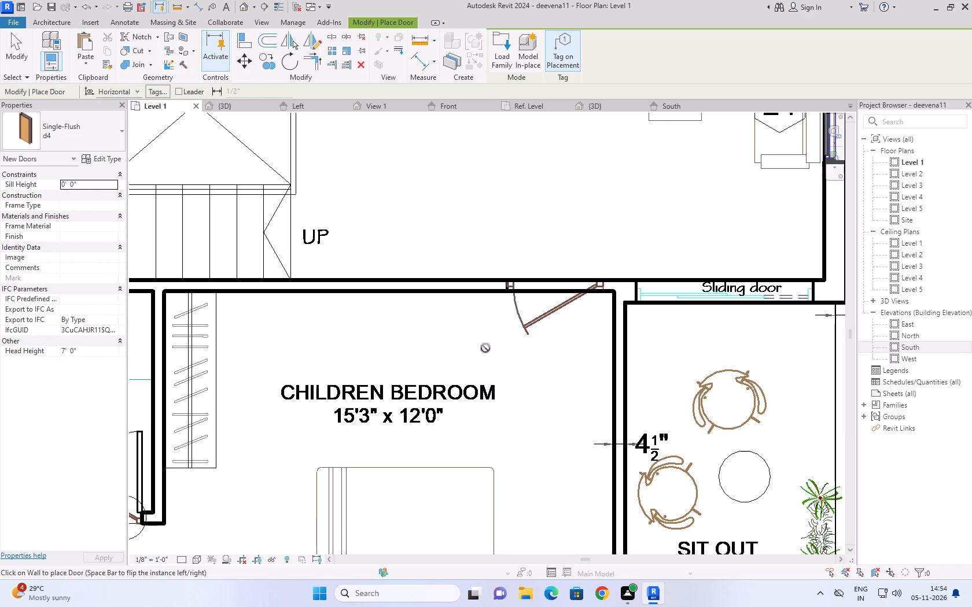
click(199, 5)
scroll(548, 261, up, 3)
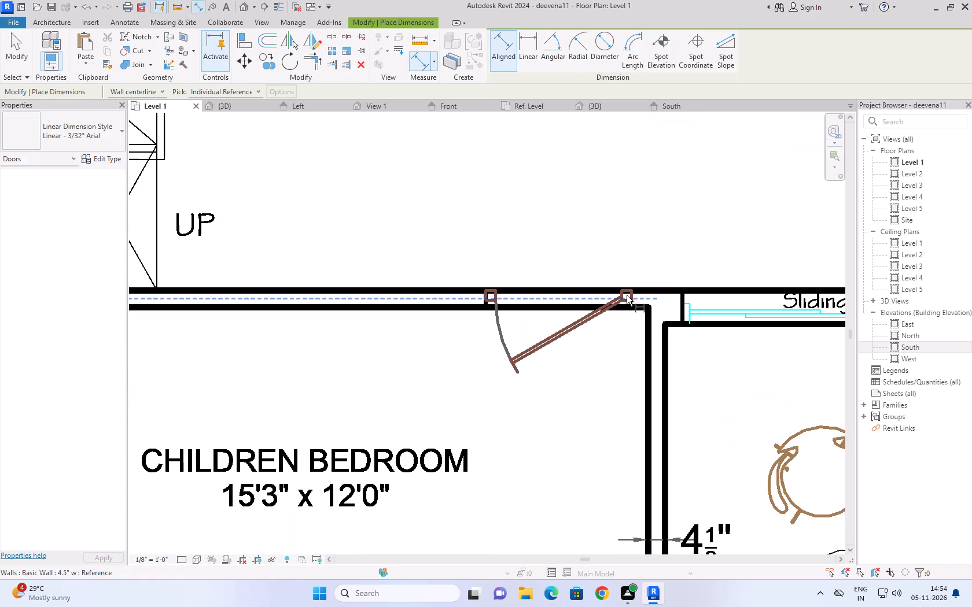
scroll(628, 294, up, 4)
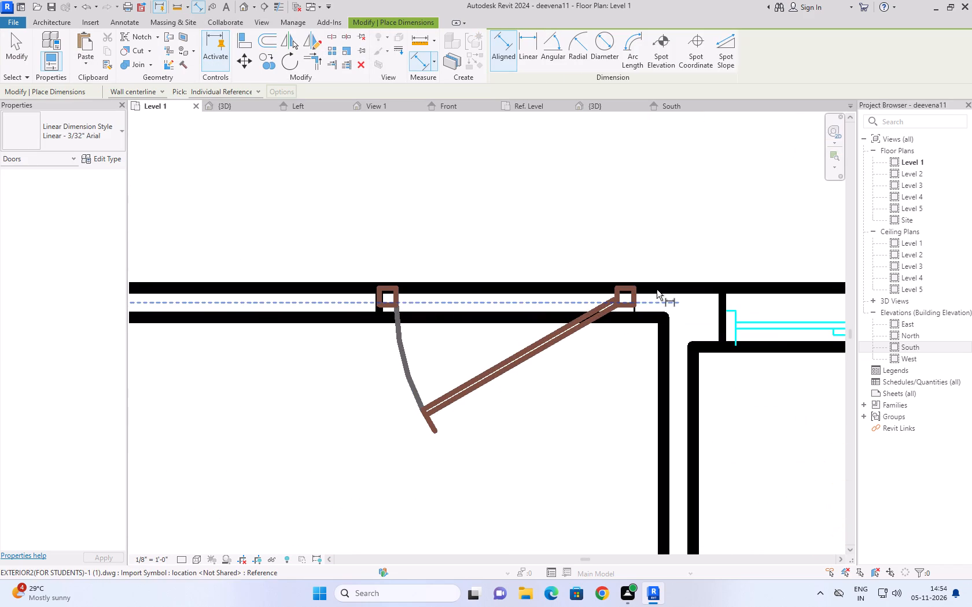
click(635, 310)
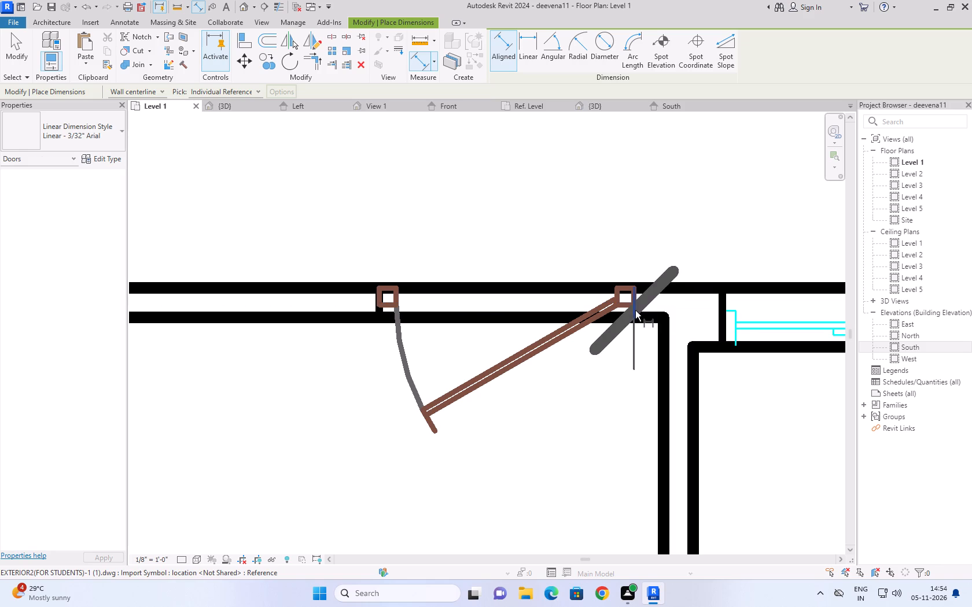
click(379, 312)
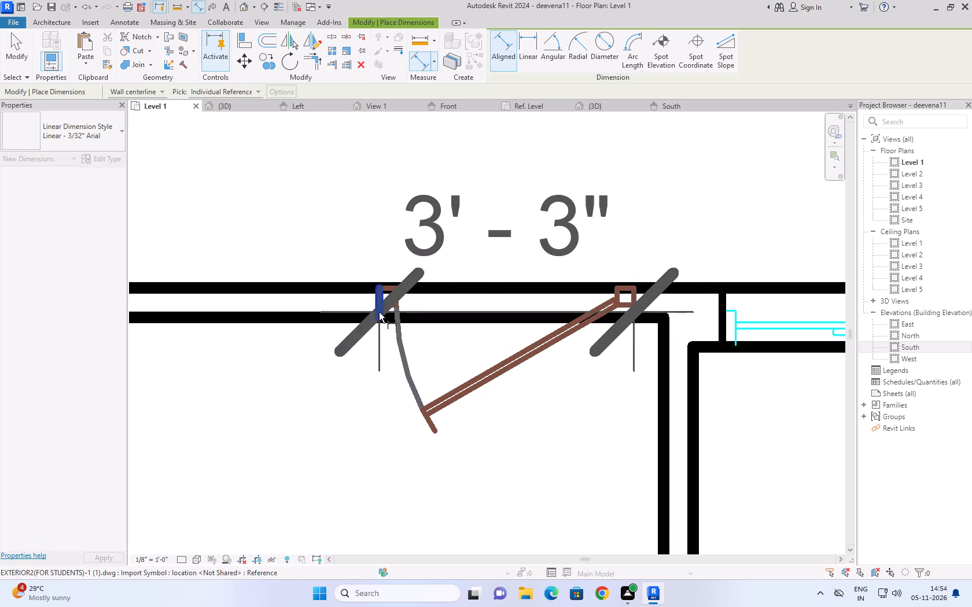
middle_drag(385, 240, 432, 327)
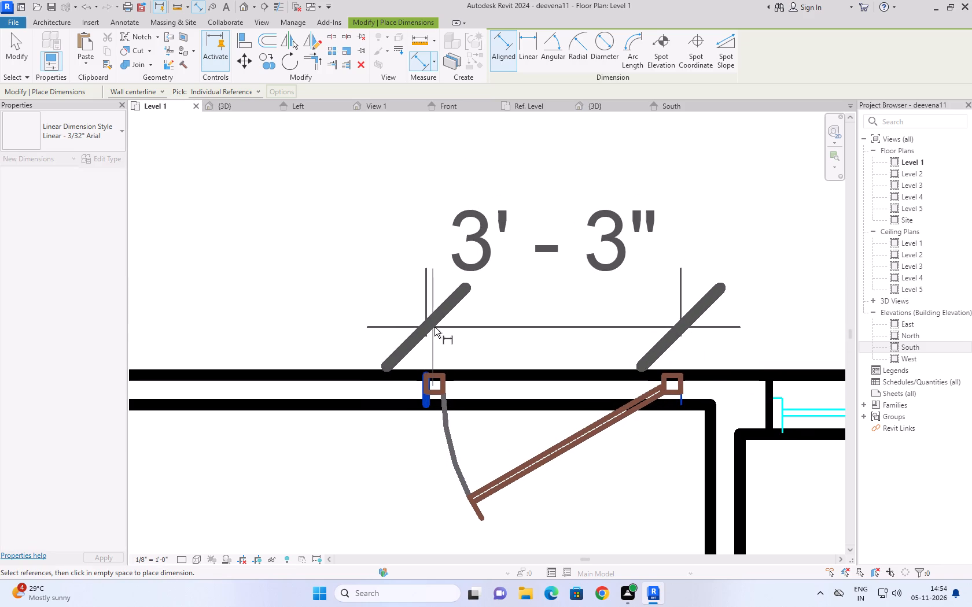
key(Escape)
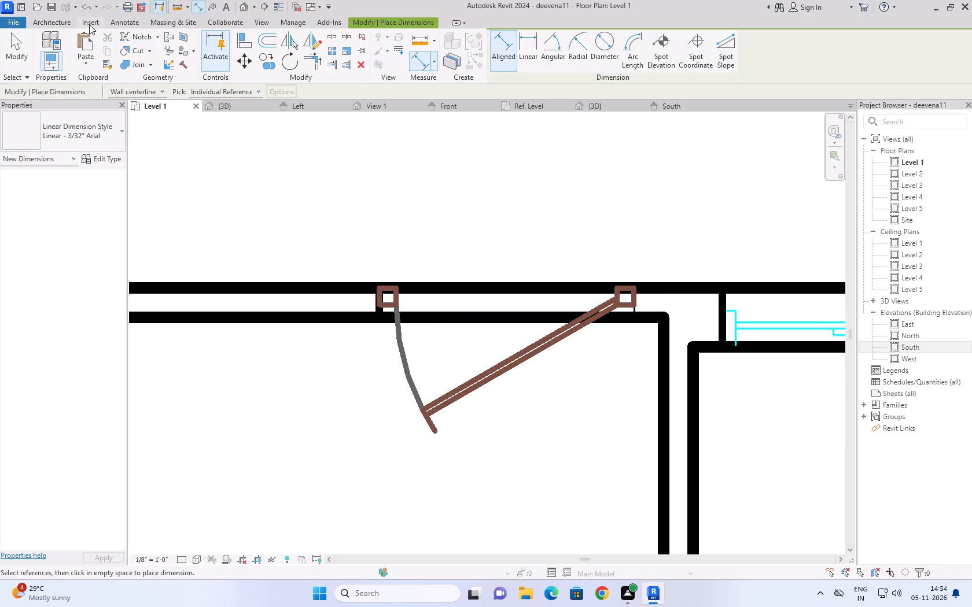
Place a Single-Flush d3 door in the wall between the children bedroom and family lounge, swinging into the bedroom and hinged on the sit-out side.
click(55, 21)
click(68, 40)
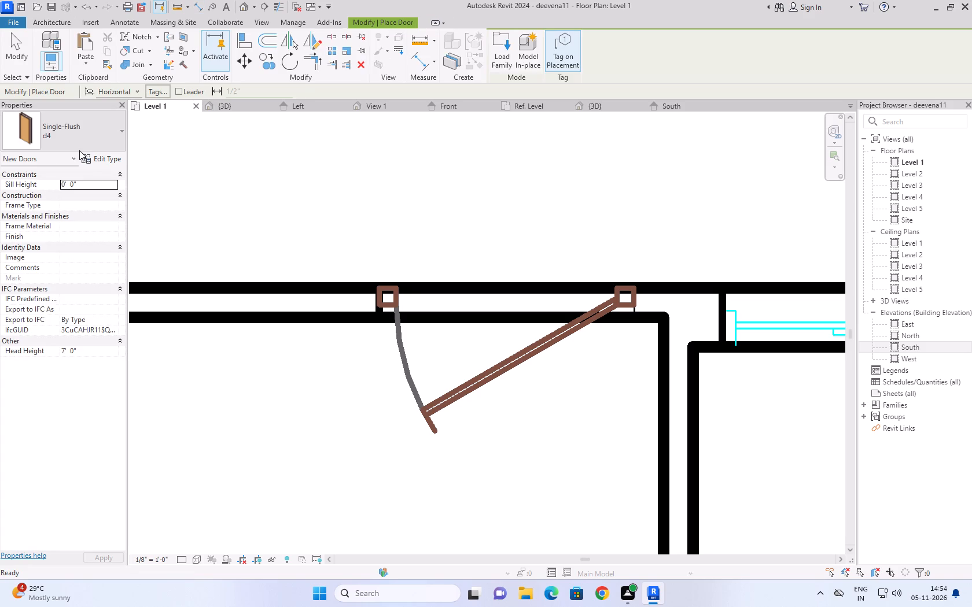
click(102, 157)
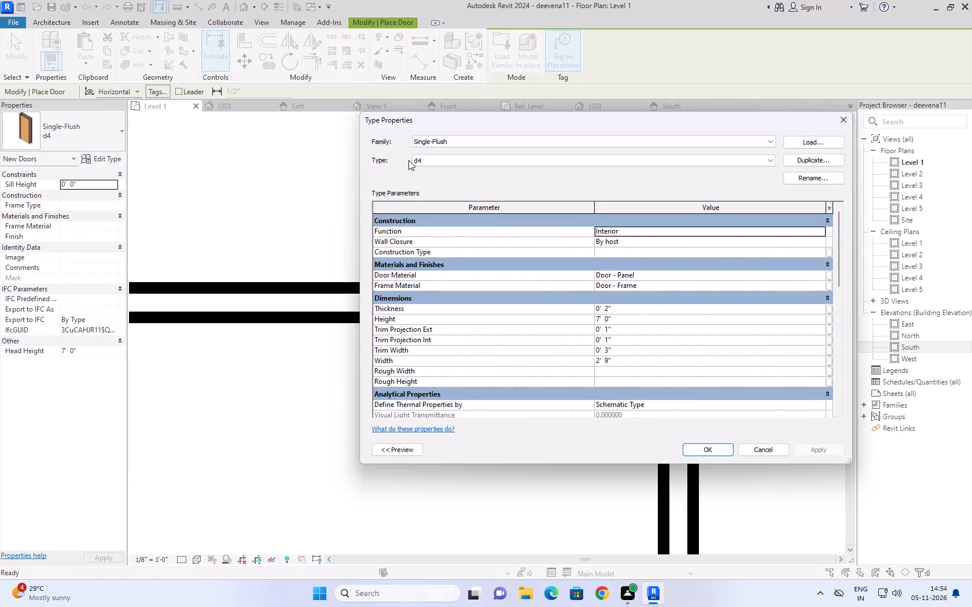
click(447, 158)
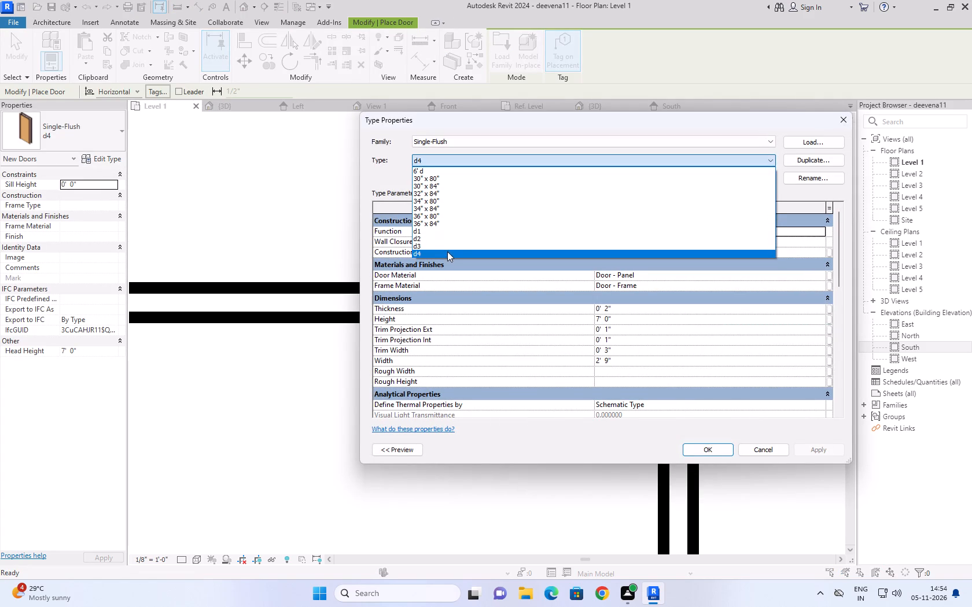
click(454, 246)
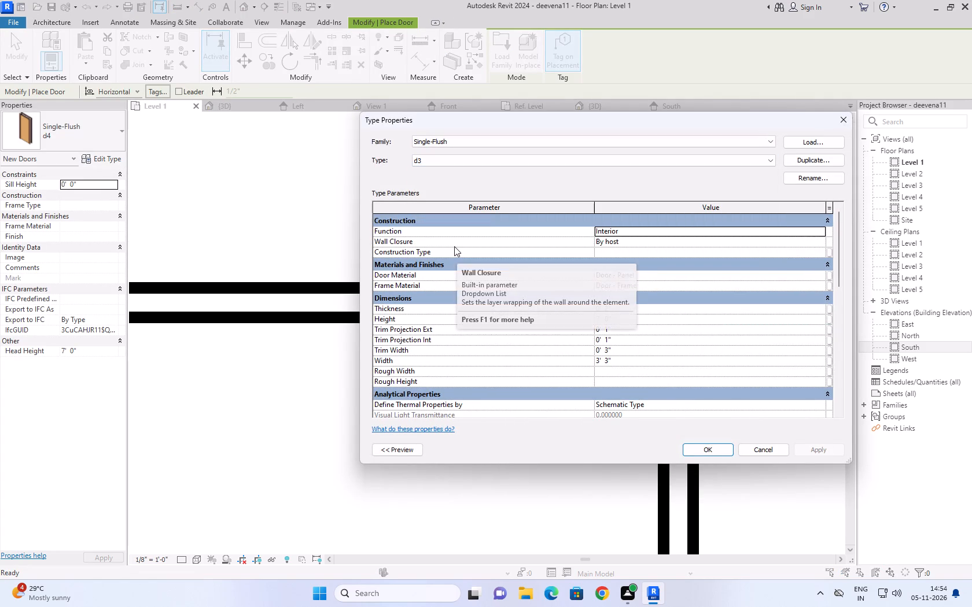
click(695, 449)
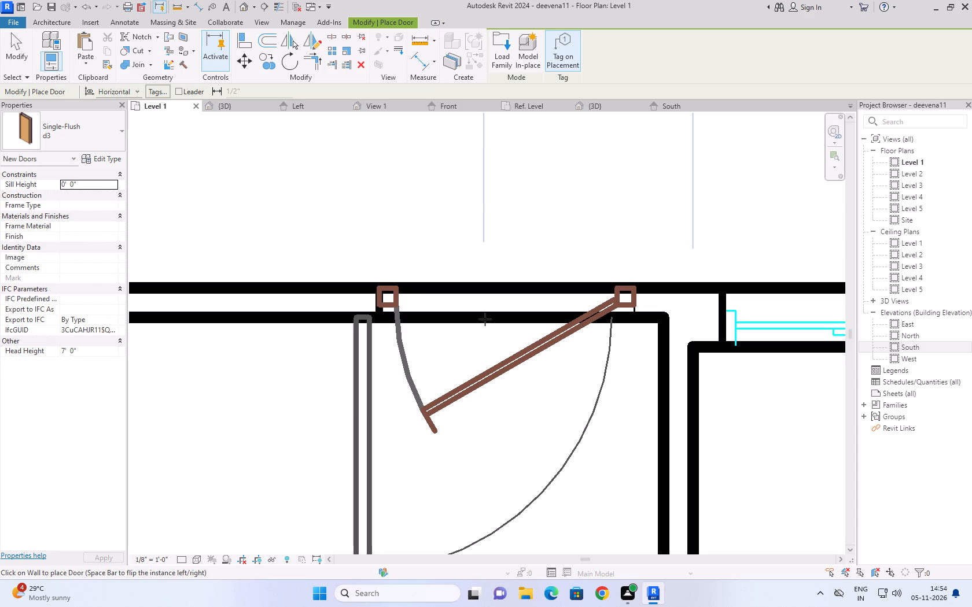
key(space)
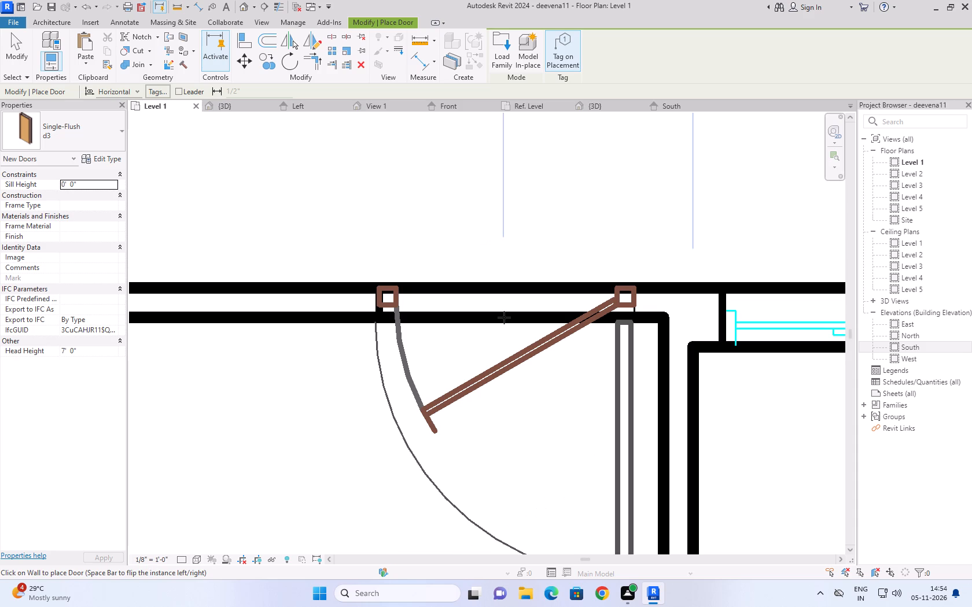
click(462, 317)
key(Escape)
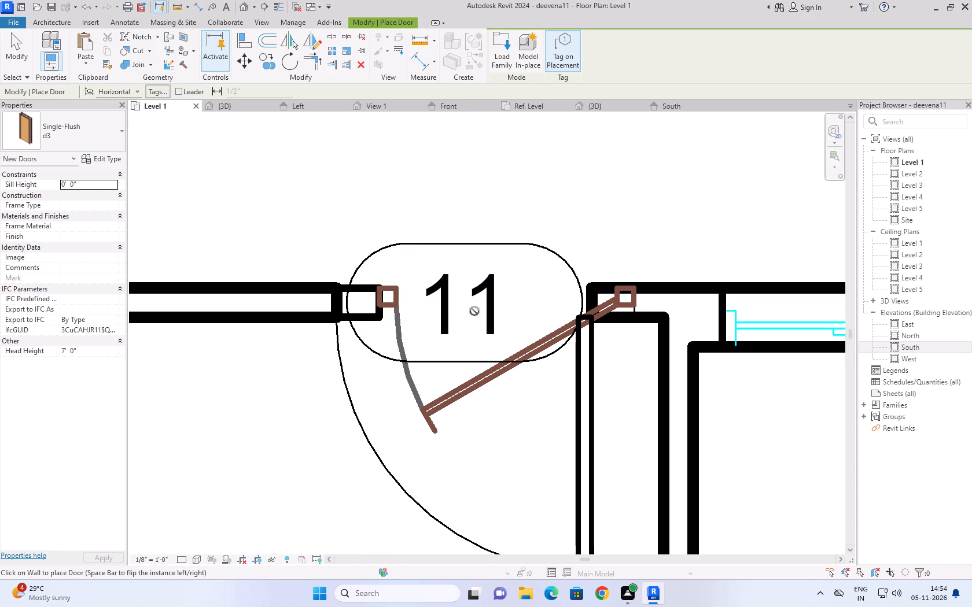
key(Escape)
Align the hinge-side edge of the children bedroom door with the matching jamb of the wall opening.
click(579, 368)
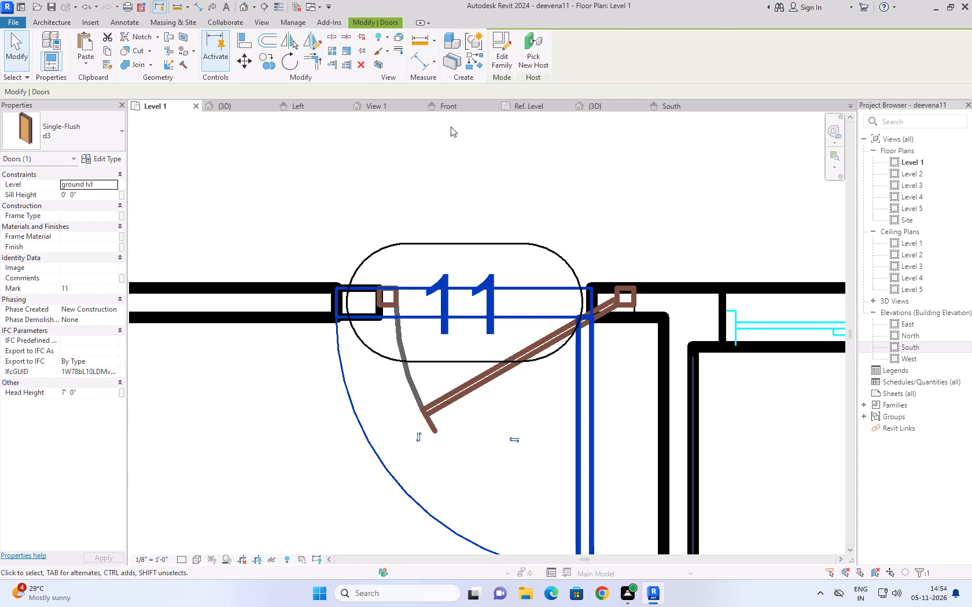
click(241, 37)
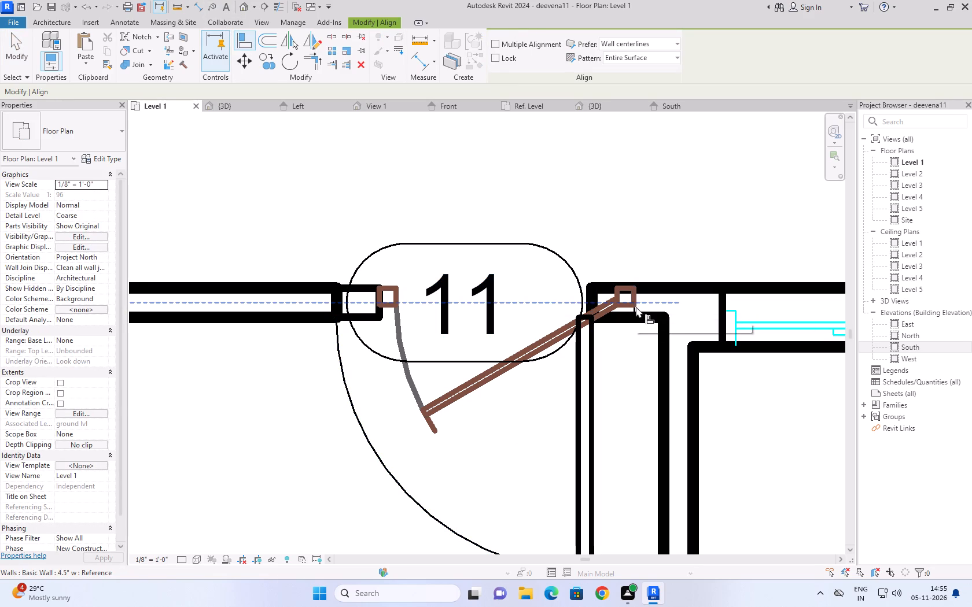
click(636, 312)
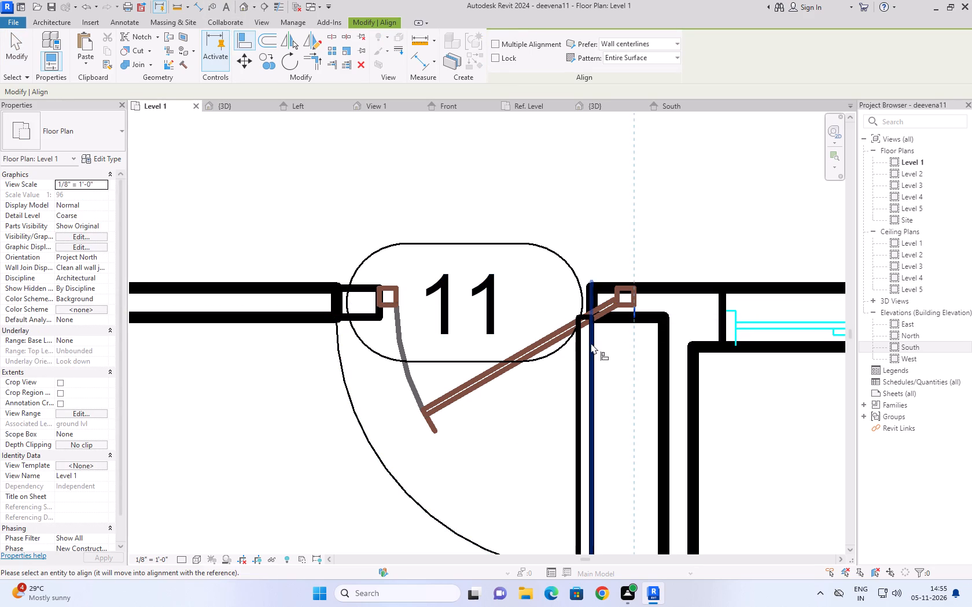
click(593, 346)
scroll(559, 219, down, 4)
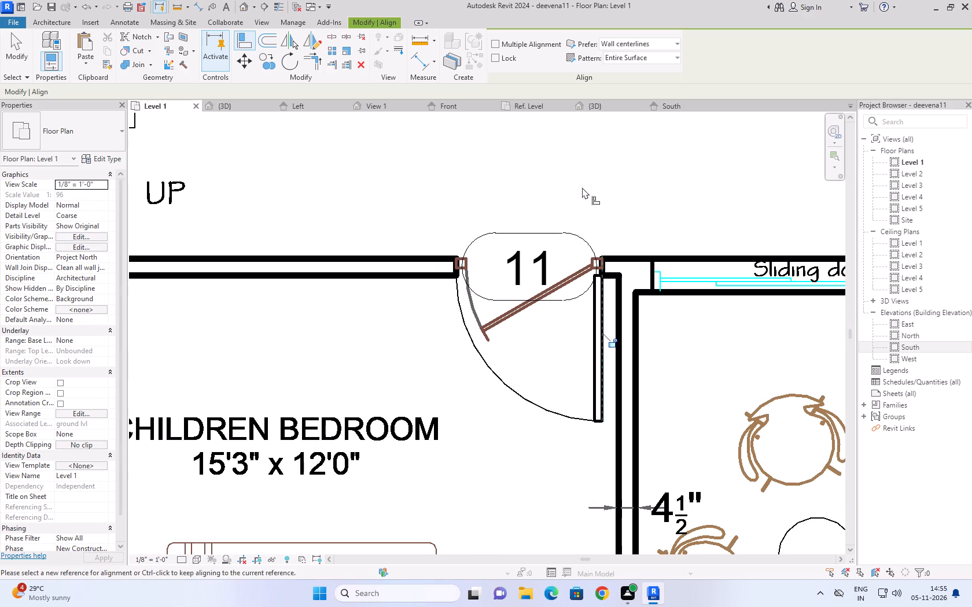
key(Escape)
key(Escape)
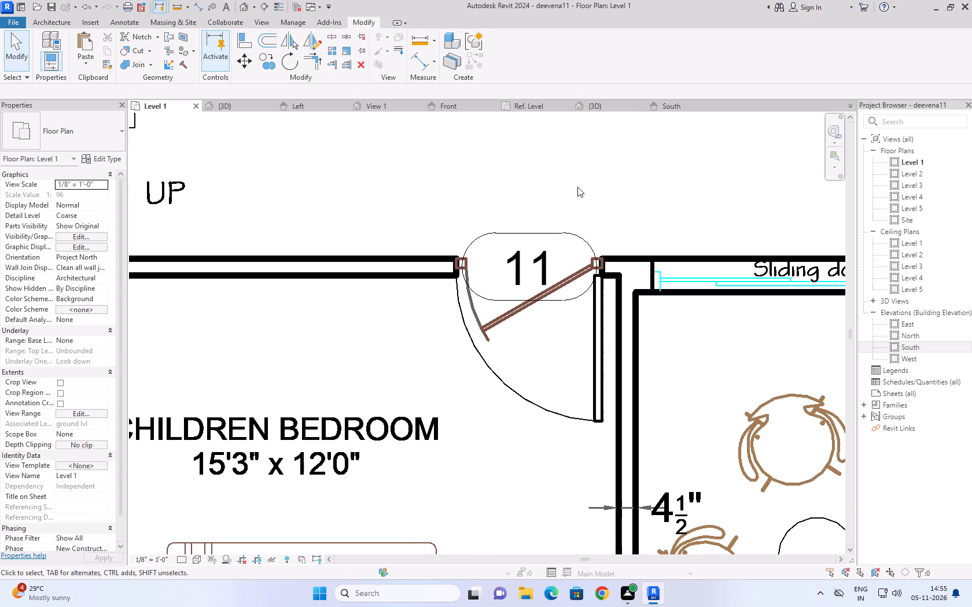
Examine the plan around the children bedroom, toilet, sit out and family lounge for remaining door and window openings.
scroll(568, 200, down, 4)
middle_drag(642, 196, 577, 252)
scroll(584, 252, down, 2)
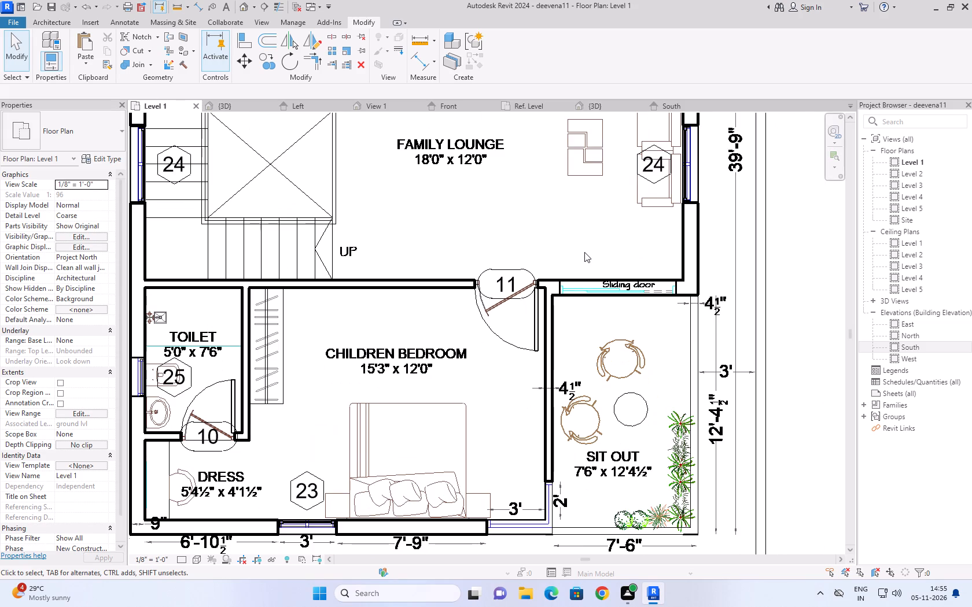
scroll(588, 249, down, 3)
middle_drag(477, 205, 554, 233)
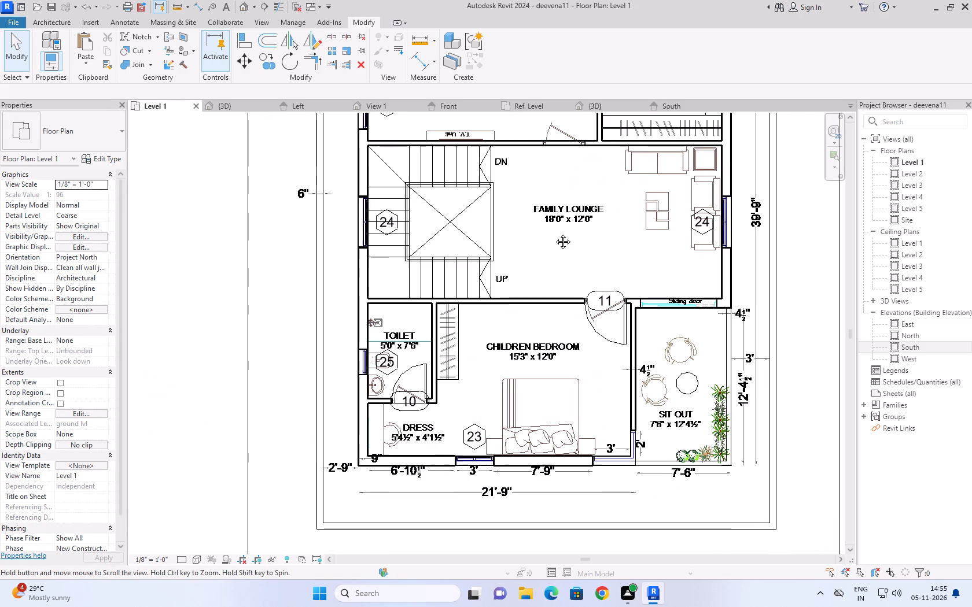
middle_drag(554, 233, 555, 233)
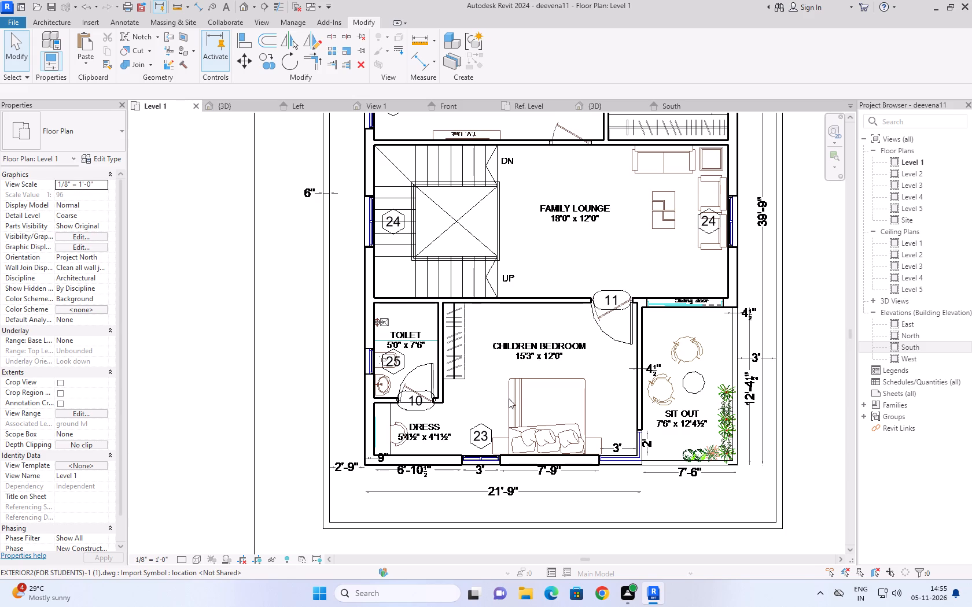
scroll(627, 294, up, 2)
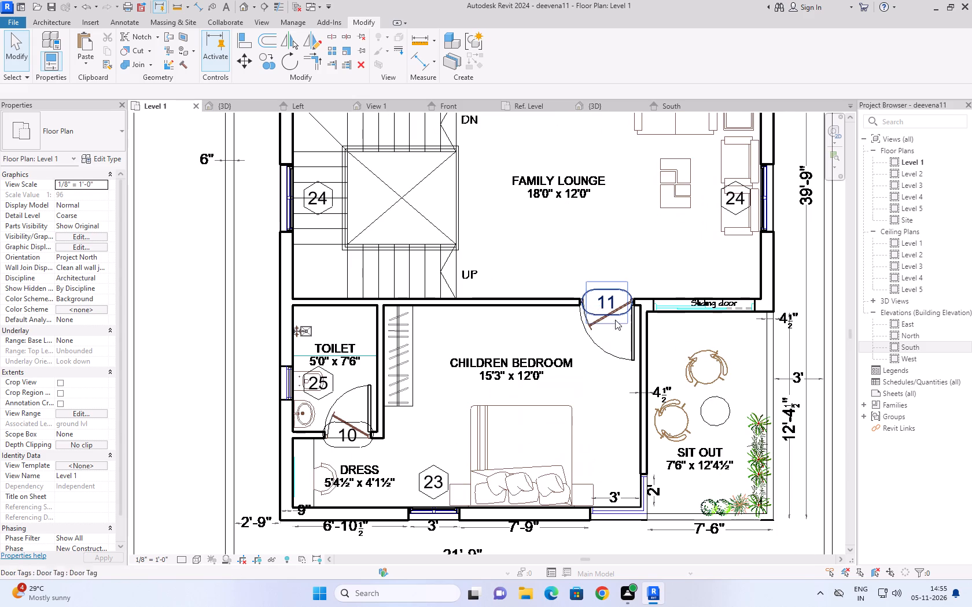
middle_drag(579, 417, 544, 398)
scroll(544, 398, up, 1)
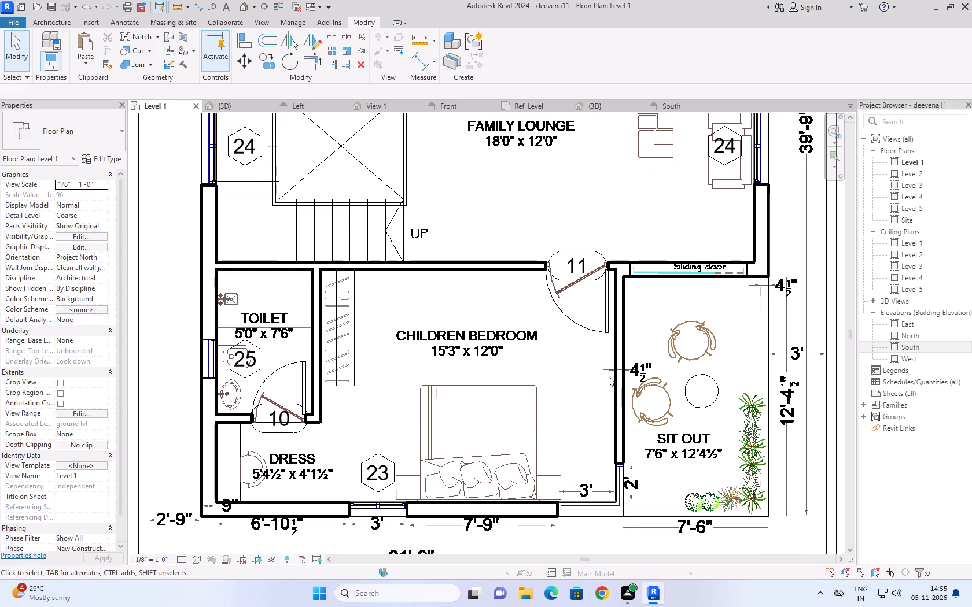
middle_drag(543, 357, 570, 339)
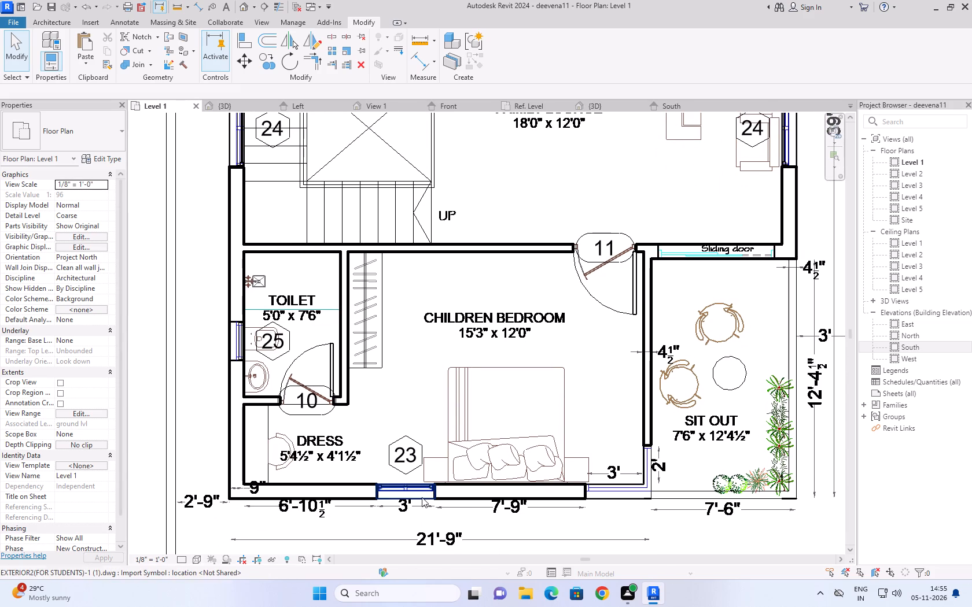
middle_drag(617, 338, 628, 436)
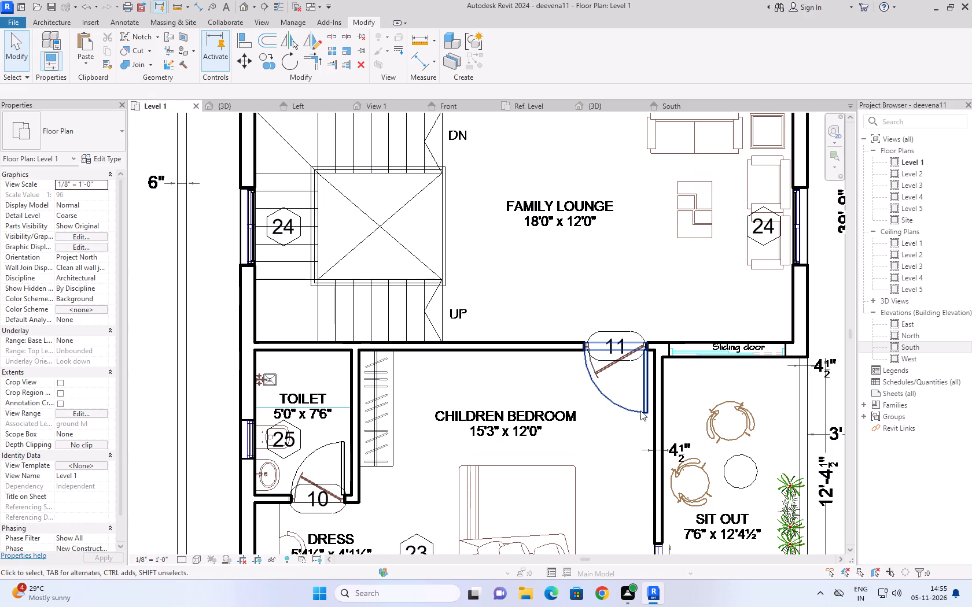
Place a Single-Flush d3 door in the wall between the master bedroom and family lounge, swinging into the bedroom and hinged on the walk-in wardrobe side.
scroll(513, 459, down, 2)
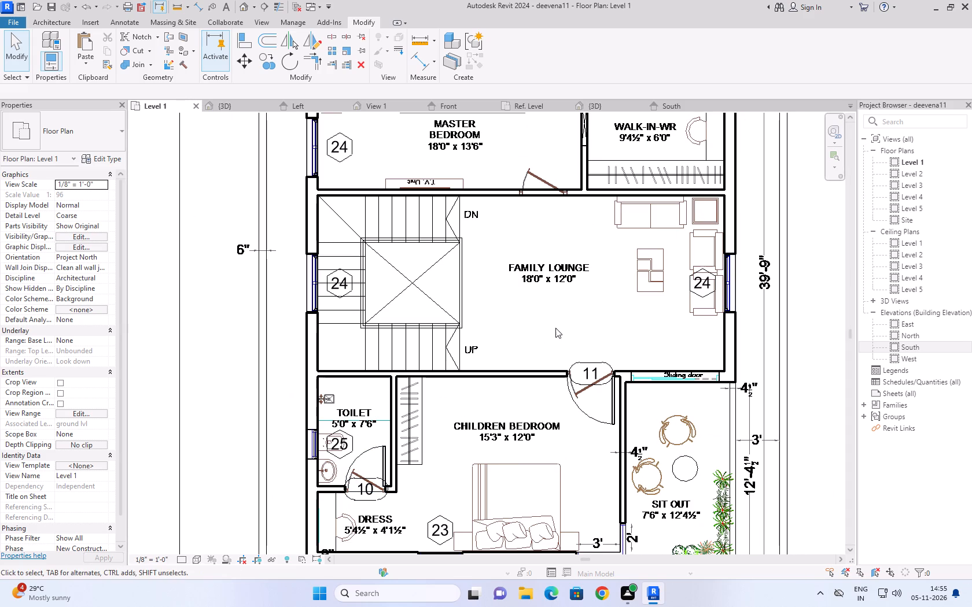
middle_drag(605, 489, 628, 529)
middle_drag(582, 379, 564, 441)
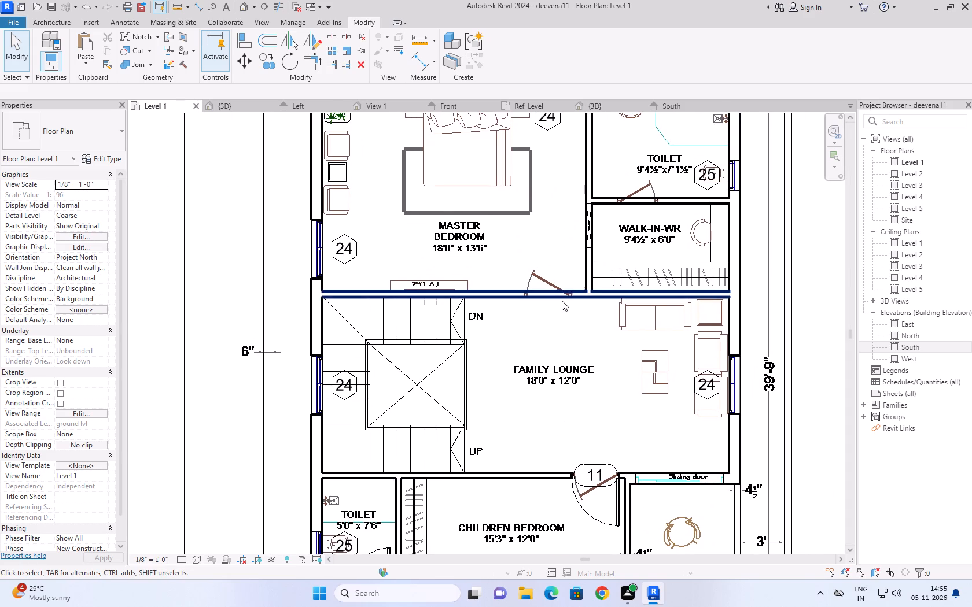
middle_drag(560, 301, 580, 354)
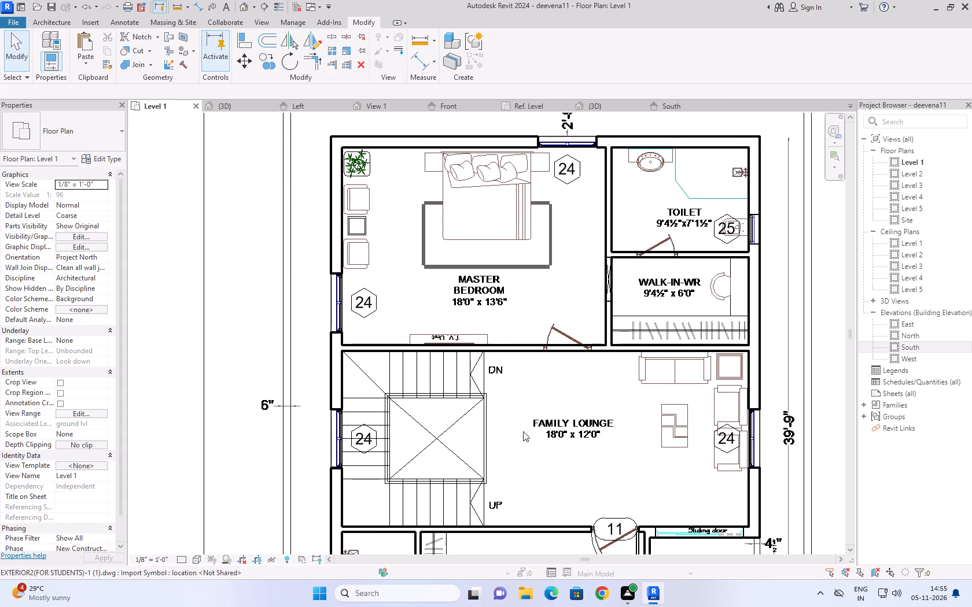
click(55, 26)
click(64, 48)
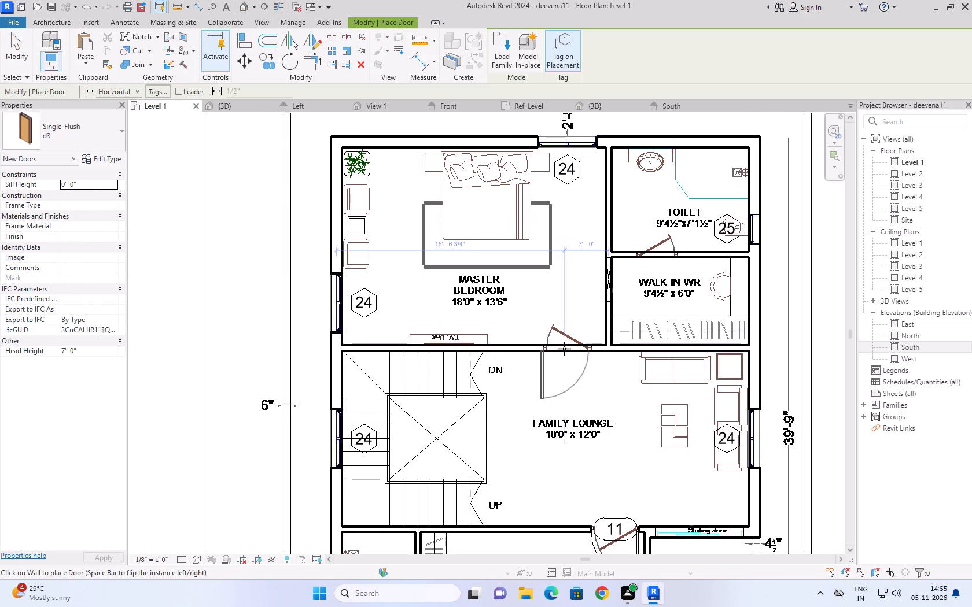
scroll(563, 347, up, 3)
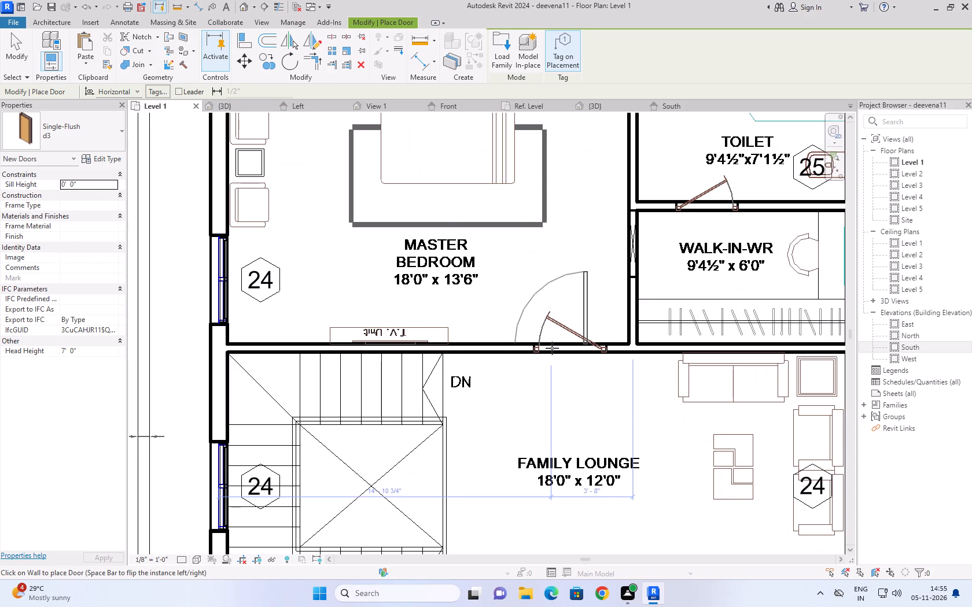
click(551, 348)
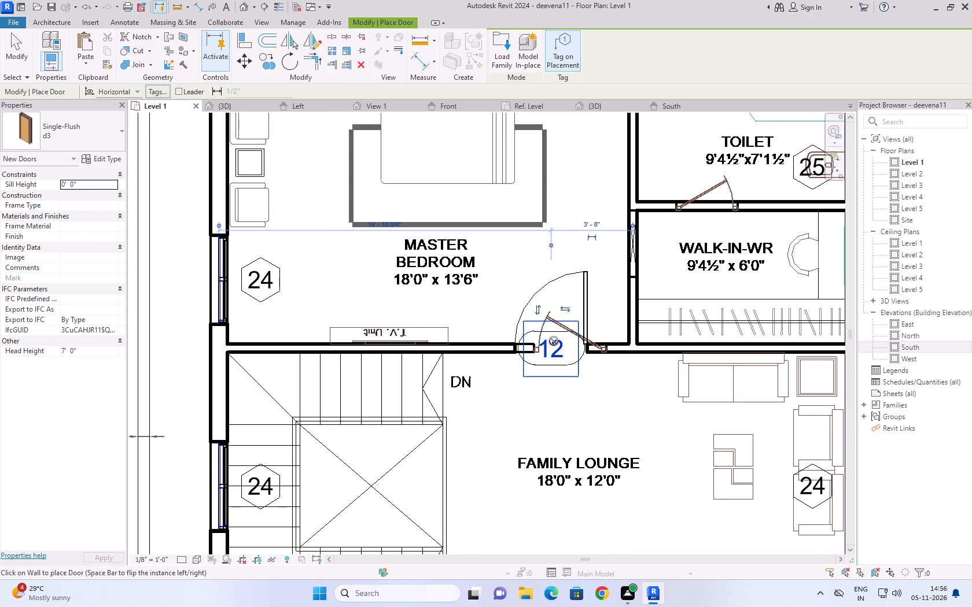
key(Escape)
key(Escape)
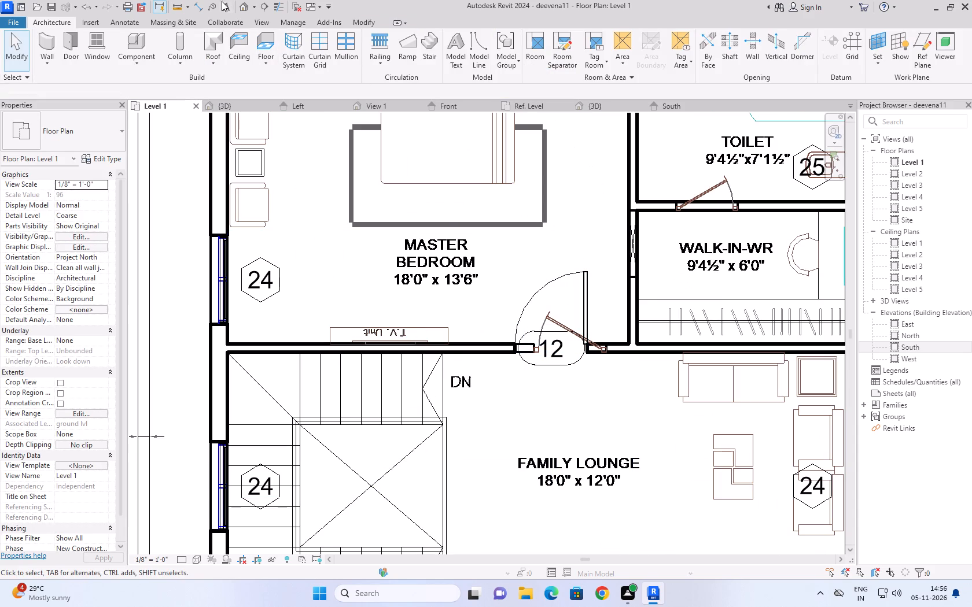
Measure the width of the master bedroom's door opening onto the family lounge with an aligned dimension.
click(200, 3)
scroll(635, 297, up, 5)
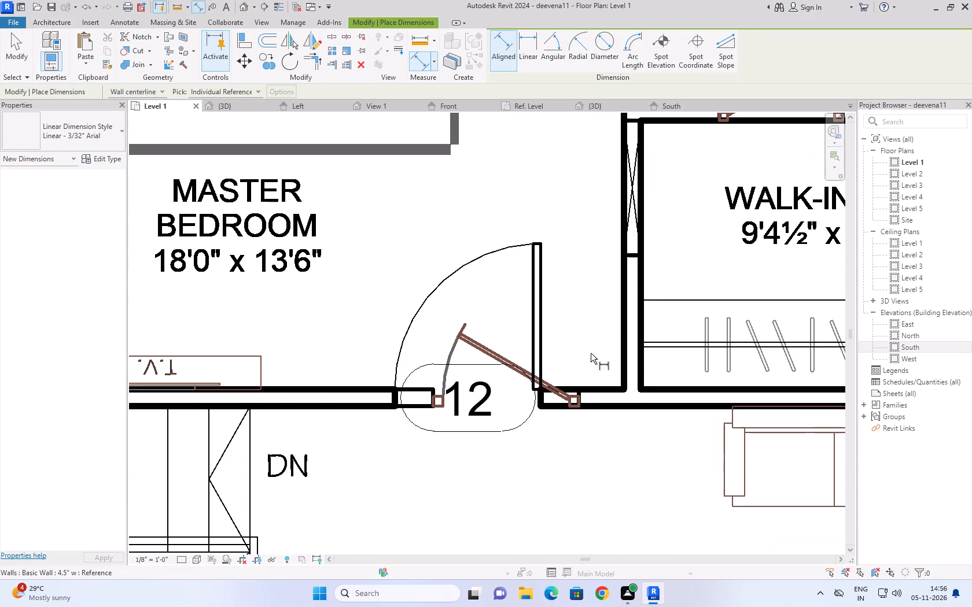
click(435, 391)
scroll(588, 404, up, 3)
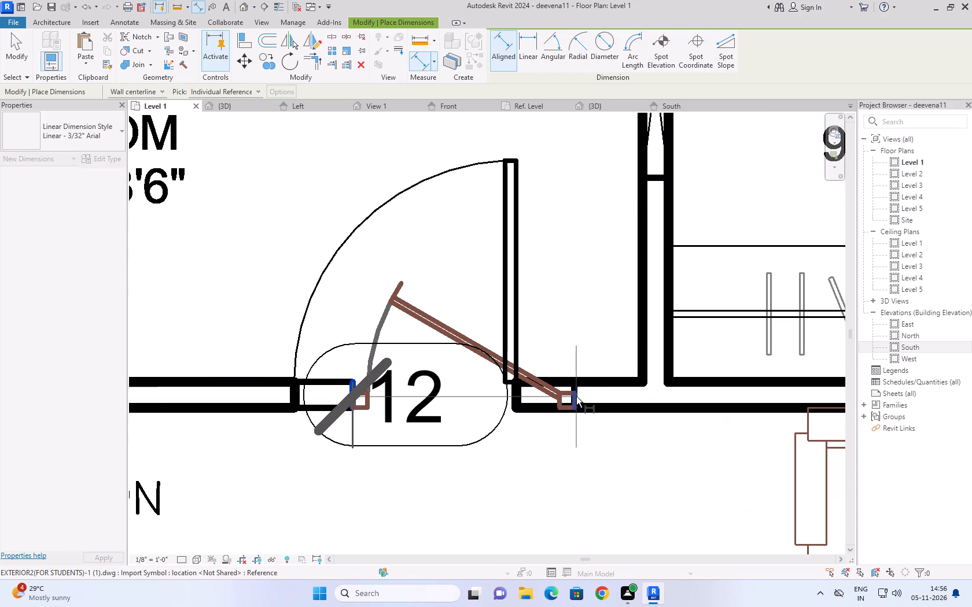
click(576, 397)
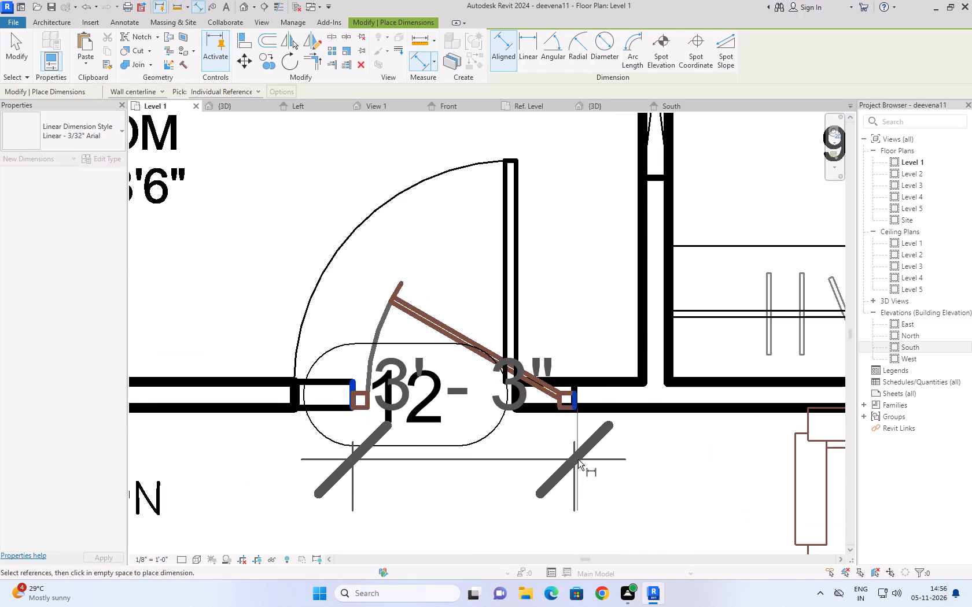
key(Escape)
key(Escape)
Check the width in the type properties of the master bedroom door.
click(532, 320)
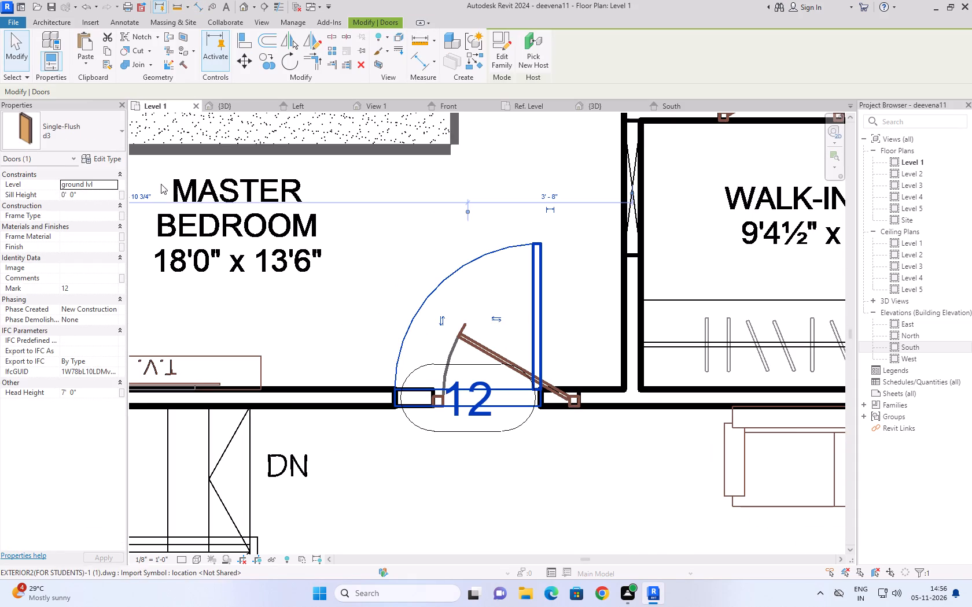
click(115, 163)
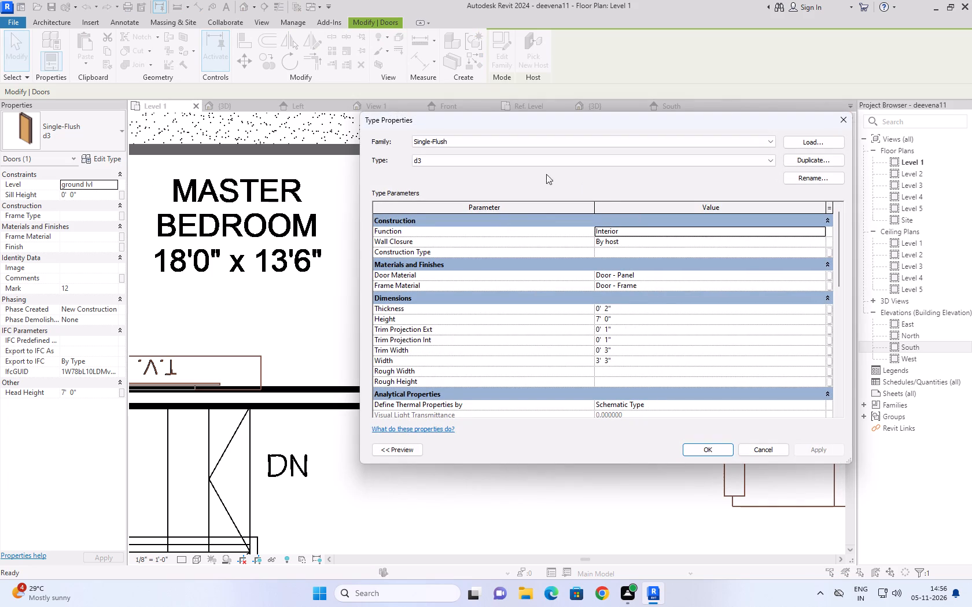
click(719, 447)
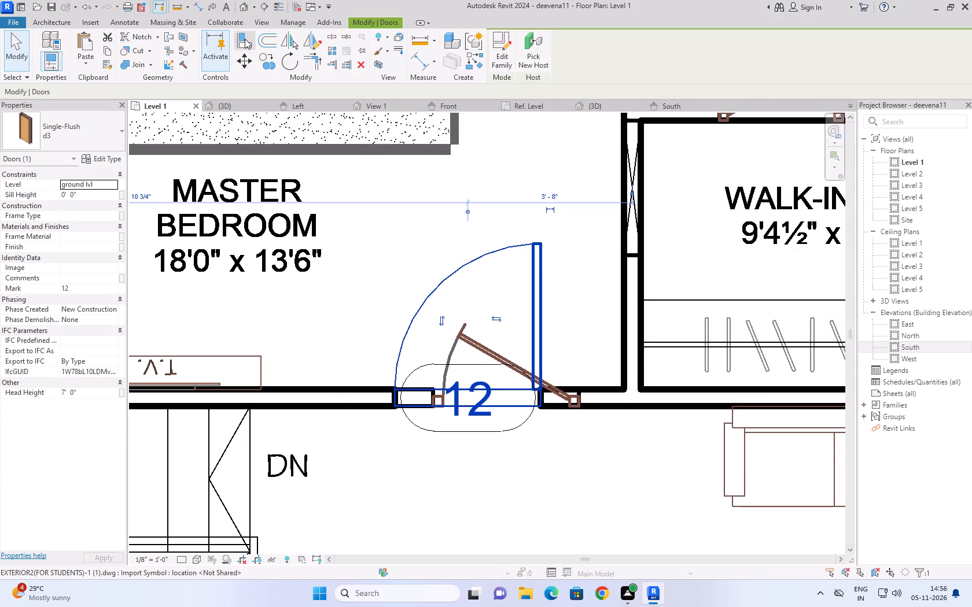
Align the hinge-side edge of the master bedroom door with the opening jamb nearest the walk-in wardrobe.
click(245, 39)
scroll(557, 430, up, 3)
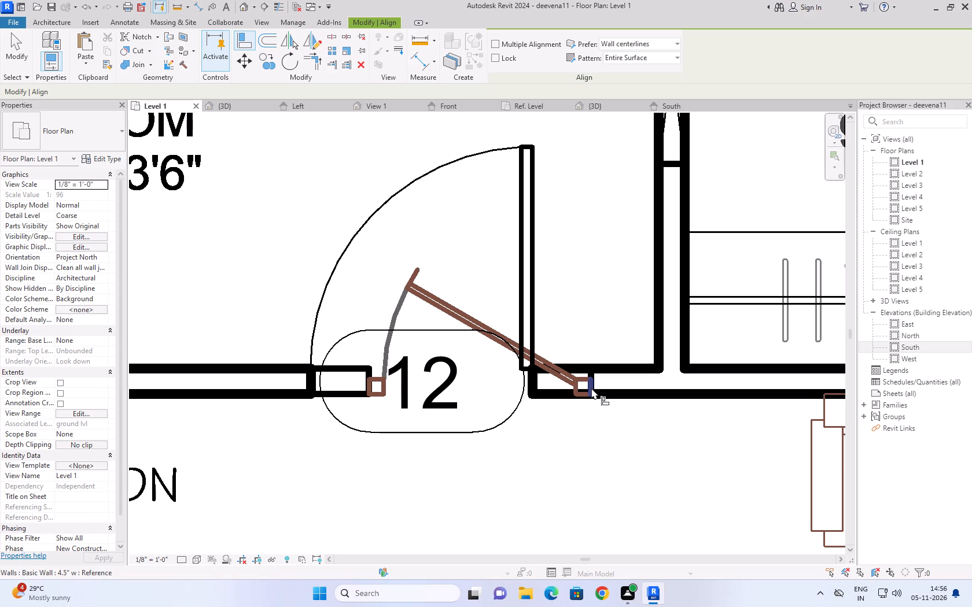
scroll(589, 382, up, 6)
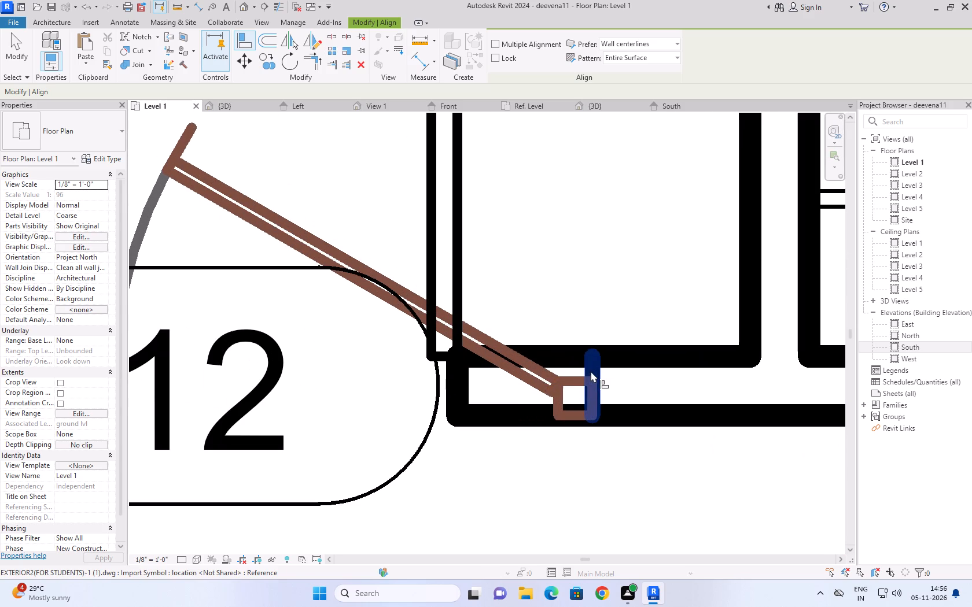
click(591, 371)
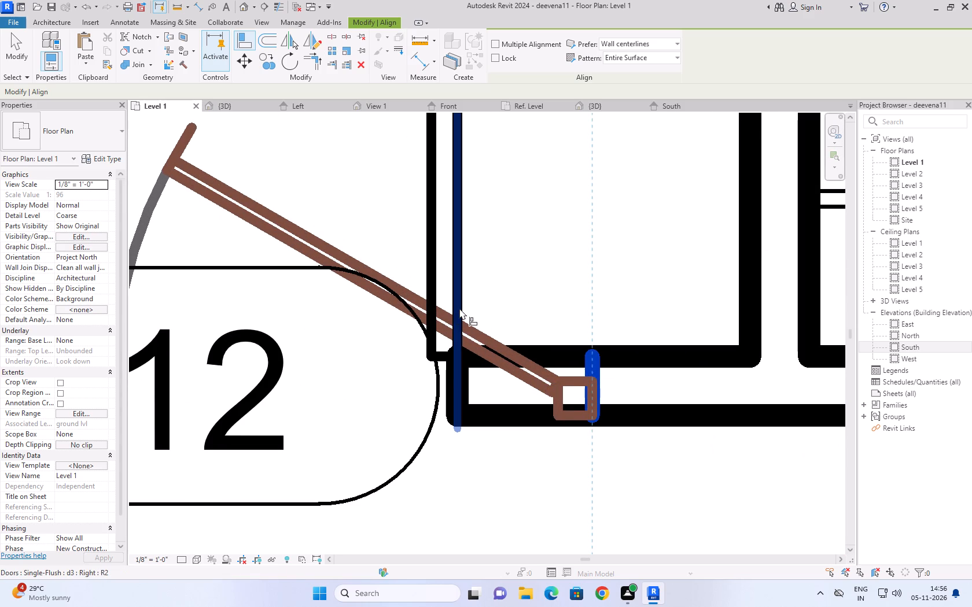
click(459, 308)
scroll(506, 287, down, 9)
scroll(566, 384, down, 4)
middle_drag(566, 384, 566, 386)
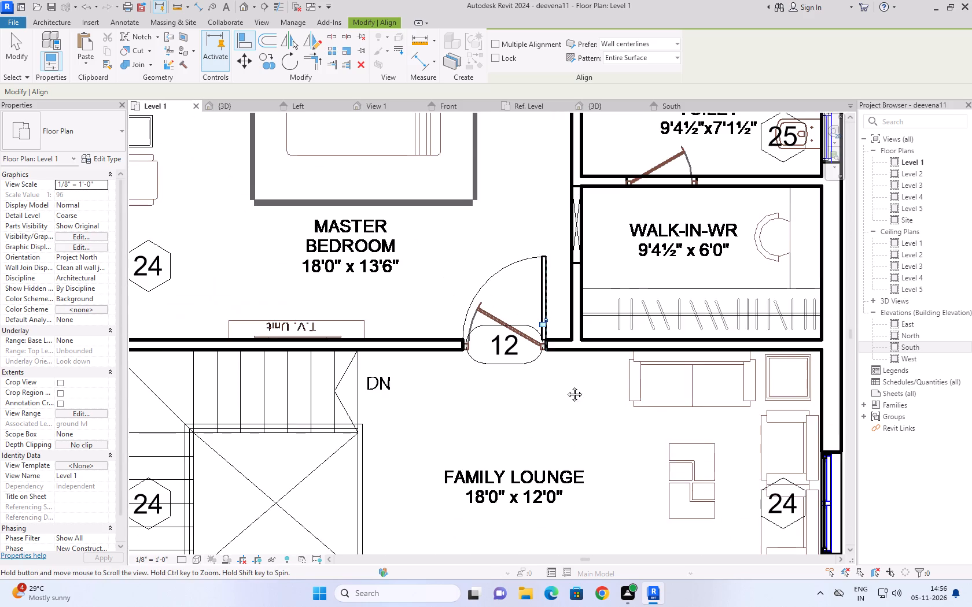
middle_drag(566, 386, 535, 409)
key(Escape)
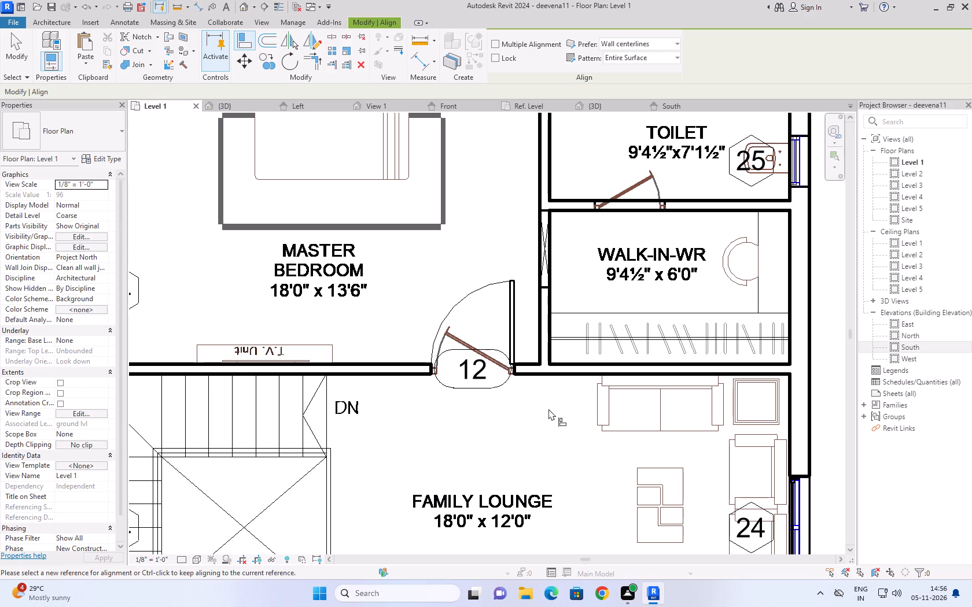
key(Escape)
Measure the width of the door opening between the master toilet and walk-in wardrobe with an aligned dimension.
scroll(542, 409, down, 4)
middle_drag(534, 412, 541, 413)
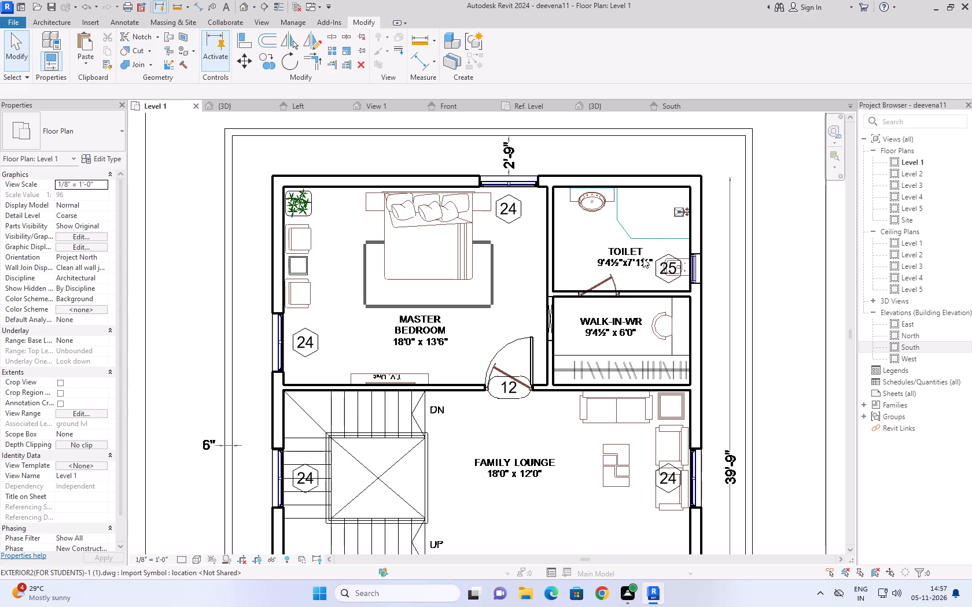
scroll(617, 288, up, 4)
scroll(761, 284, up, 2)
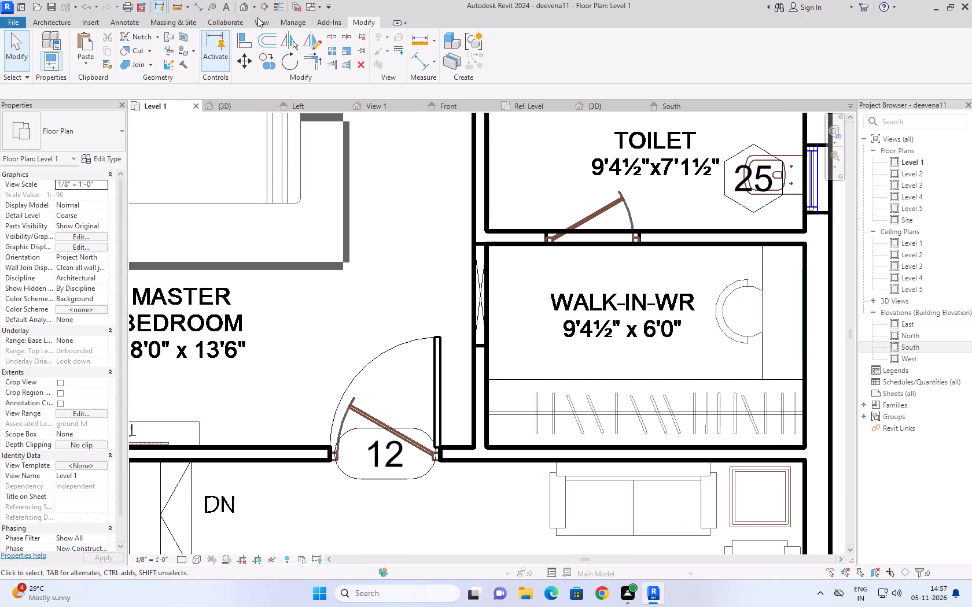
click(198, 2)
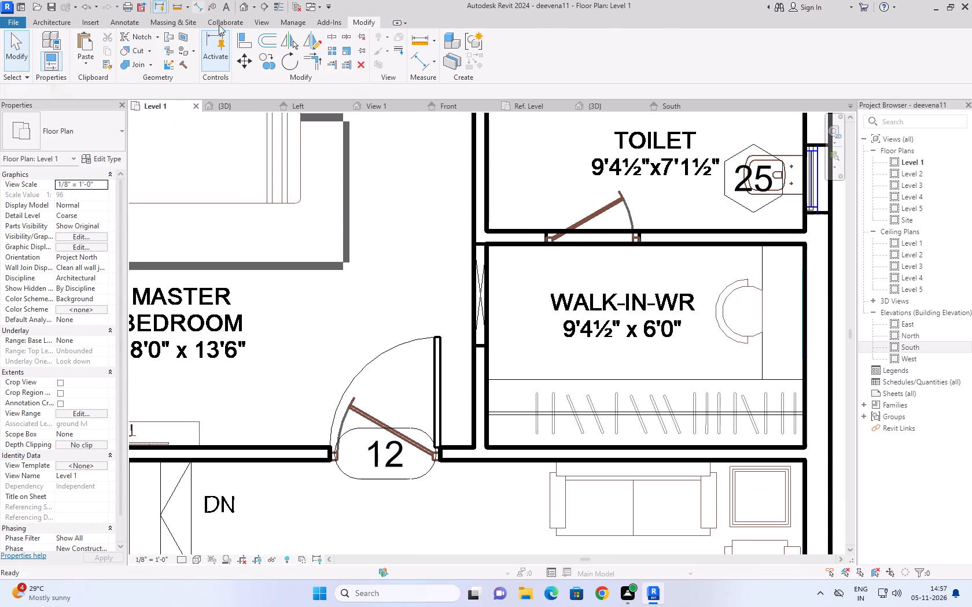
scroll(550, 220, up, 6)
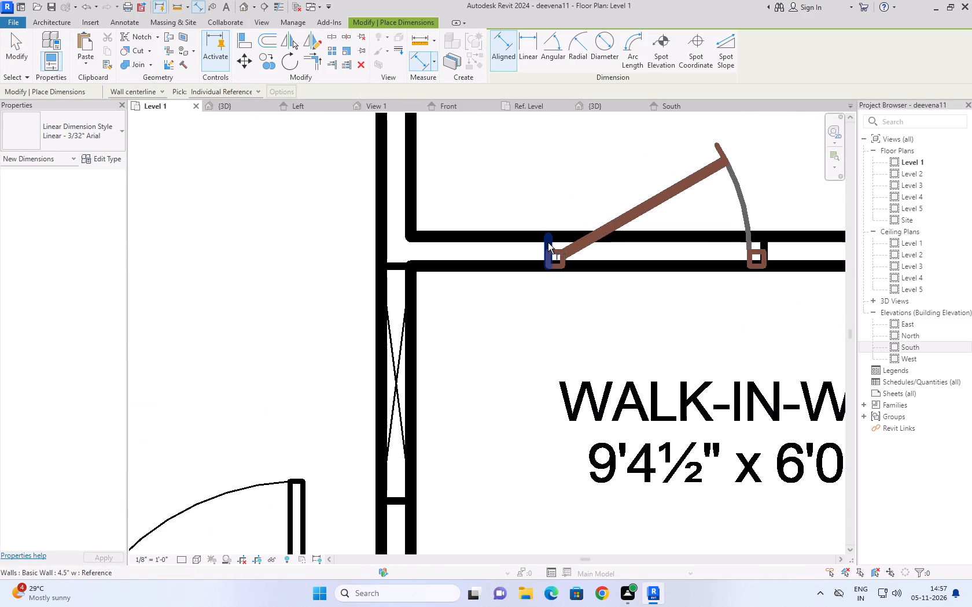
click(548, 243)
click(764, 243)
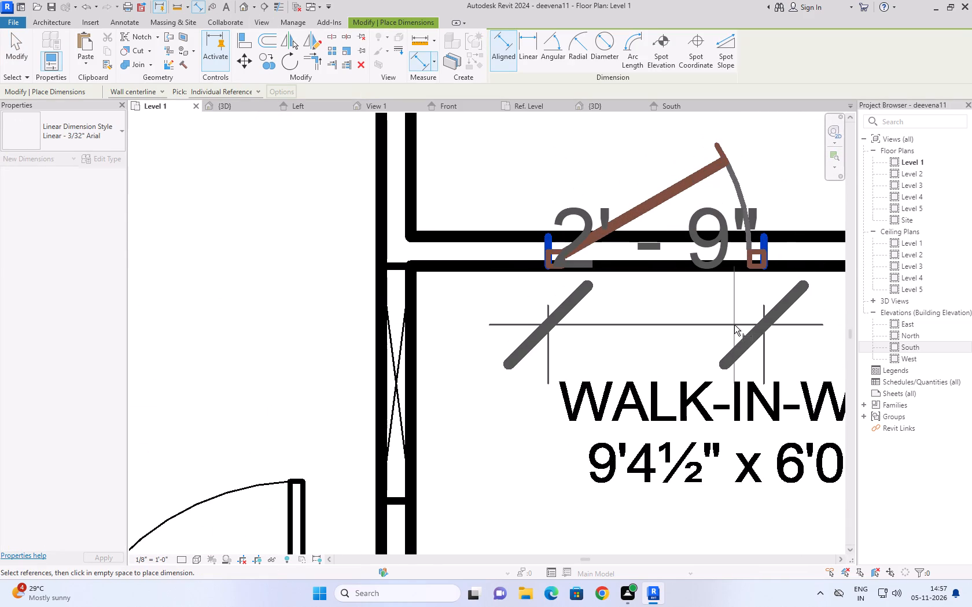
key(Escape)
key(Escape)
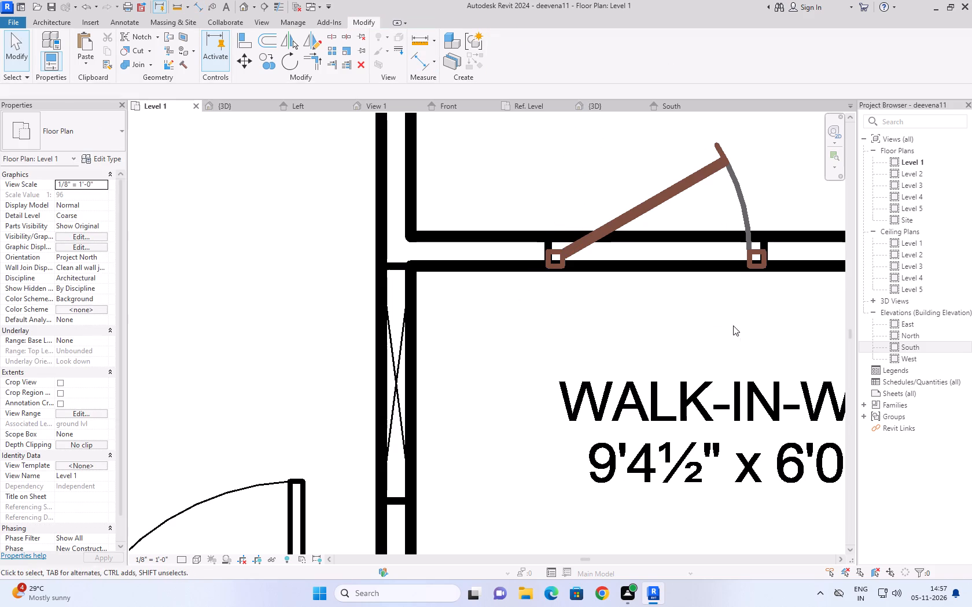
Place a Single-Flush d2 door in the wall between the walk-in wardrobe and toilet, swinging into the toilet and hinged on the master bedroom side.
click(58, 20)
click(73, 50)
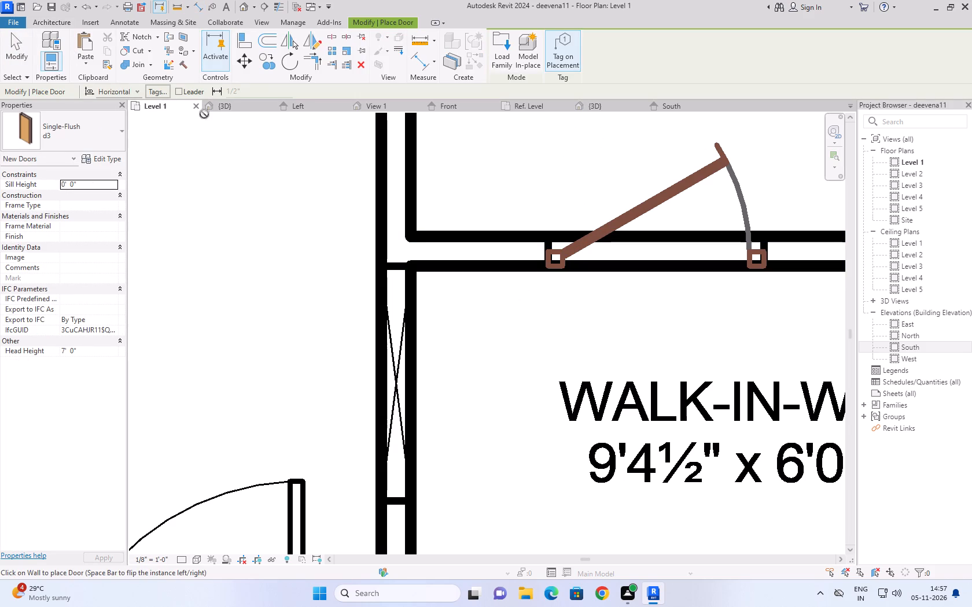
click(110, 157)
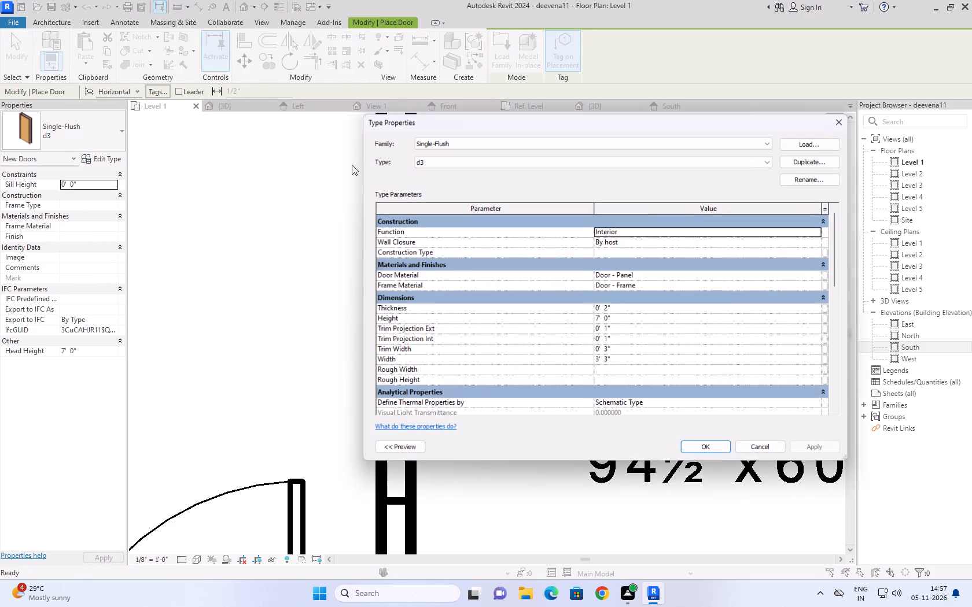
click(526, 160)
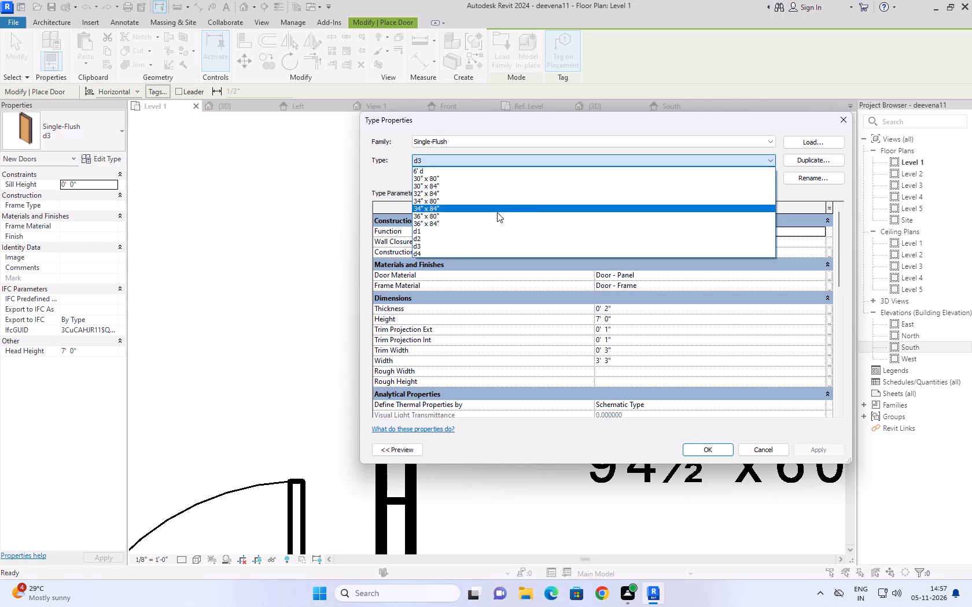
click(465, 235)
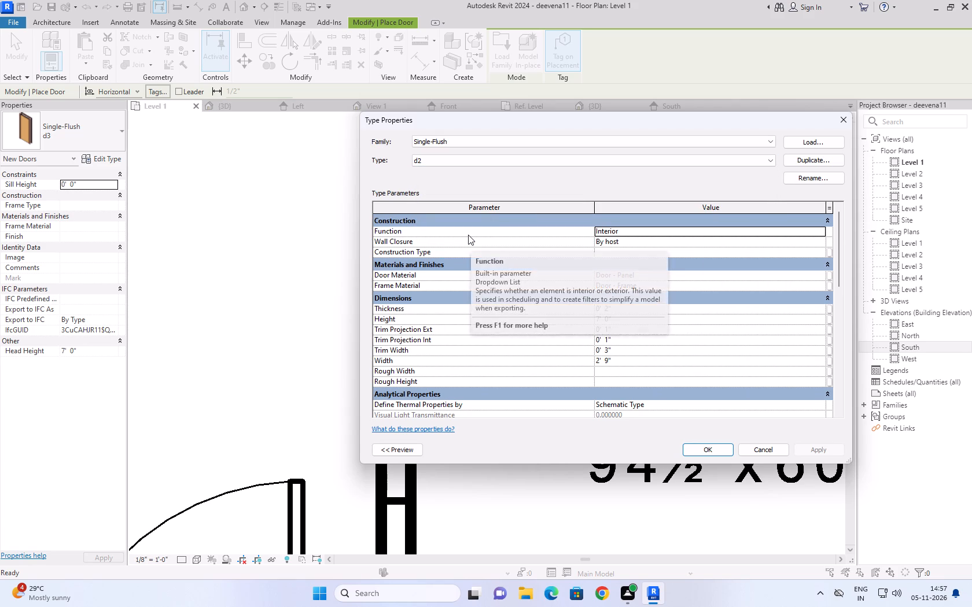
click(691, 447)
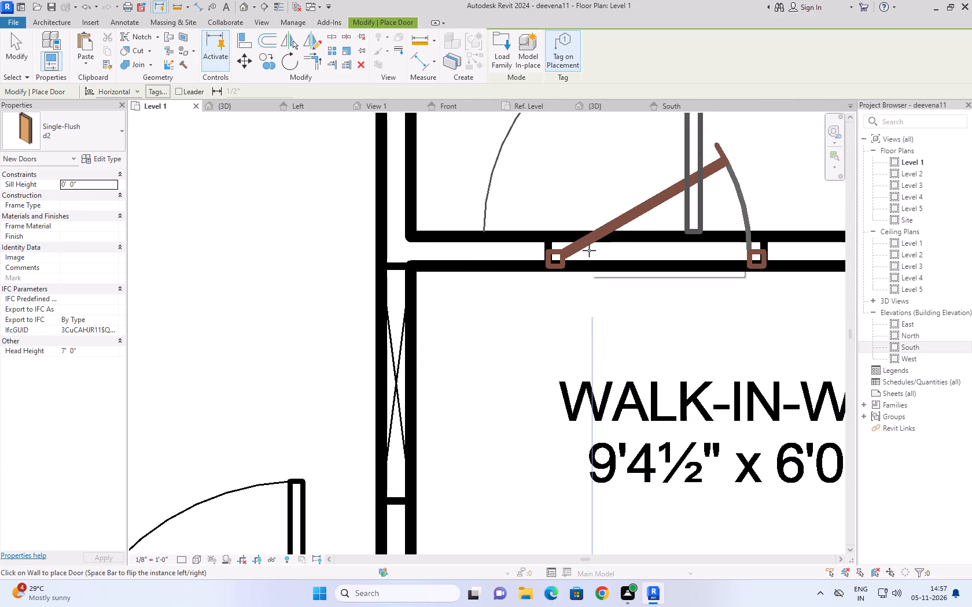
key(space)
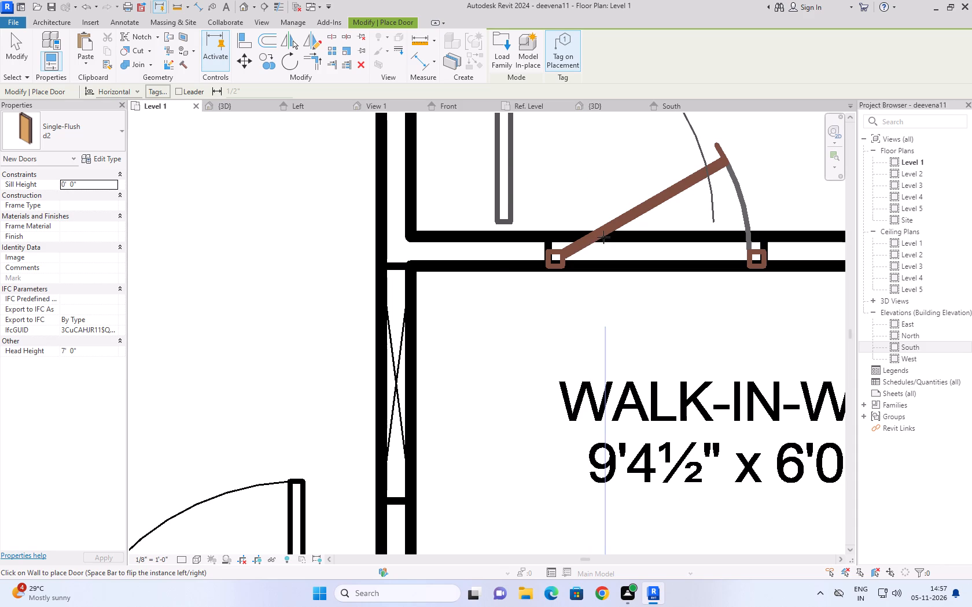
click(603, 237)
key(Escape)
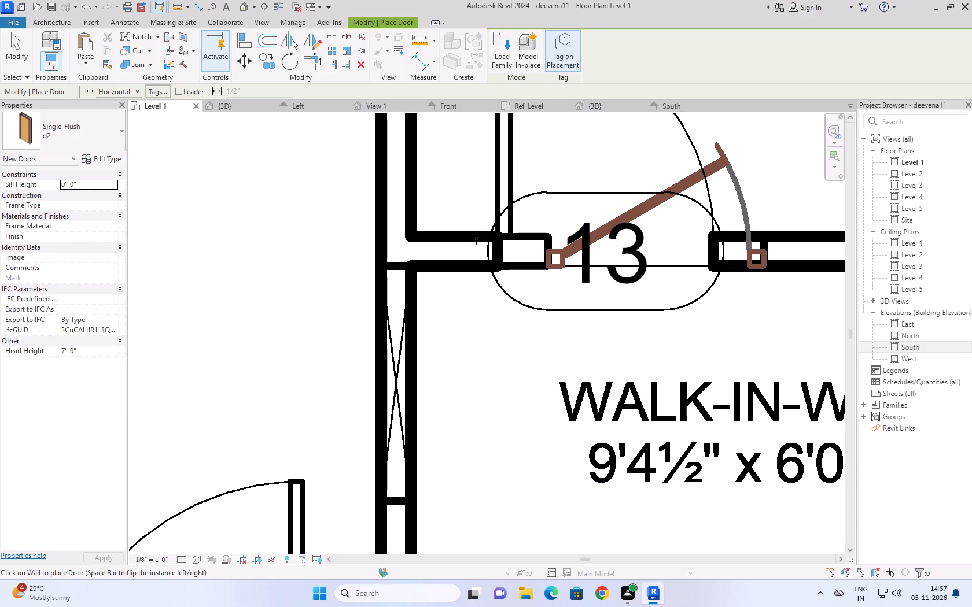
key(Escape)
Align the hinge-side edge of the master toilet door with the opening jamb nearest the master bedroom.
click(507, 183)
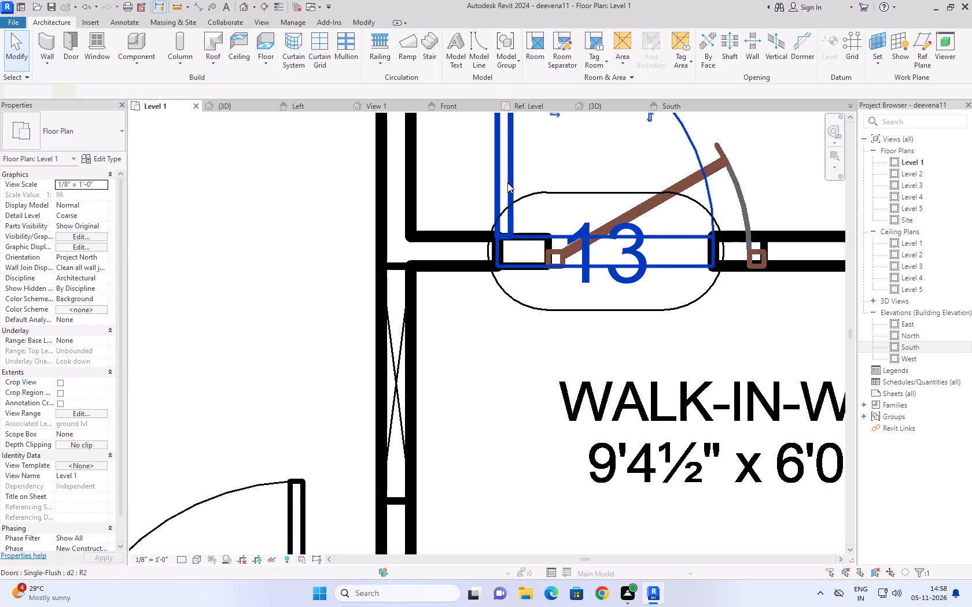
click(242, 39)
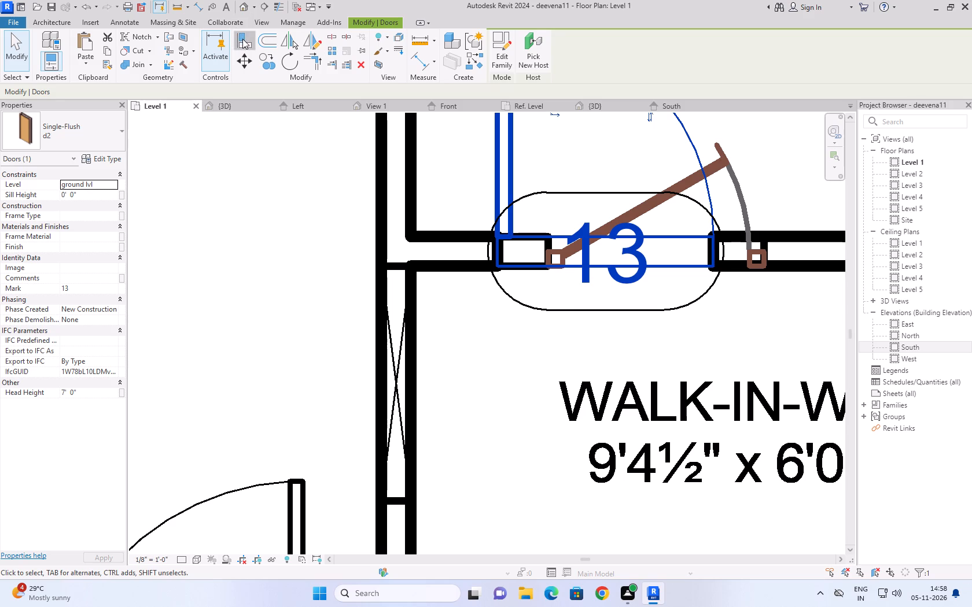
scroll(610, 256, up, 3)
click(524, 238)
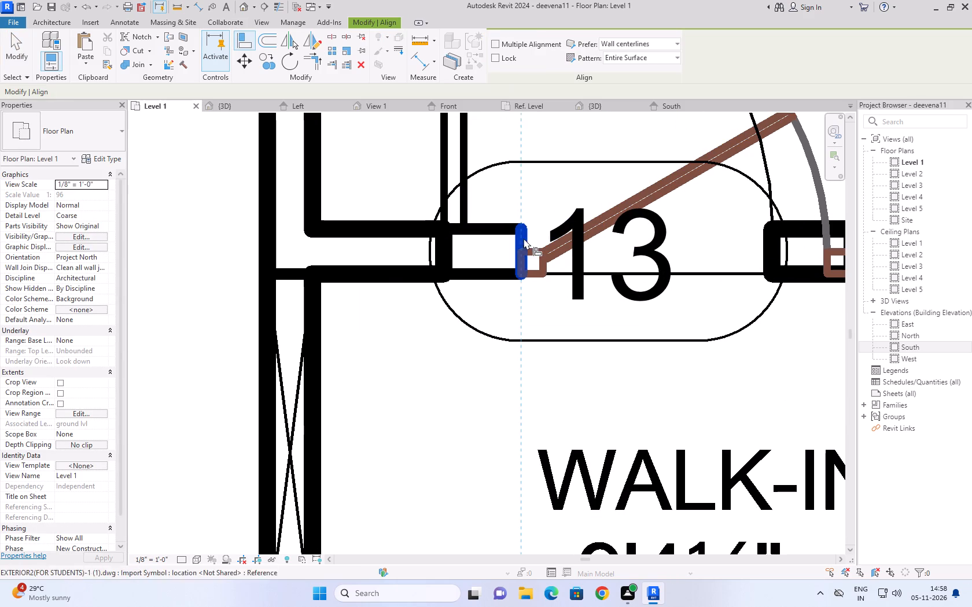
click(444, 206)
scroll(520, 355, down, 6)
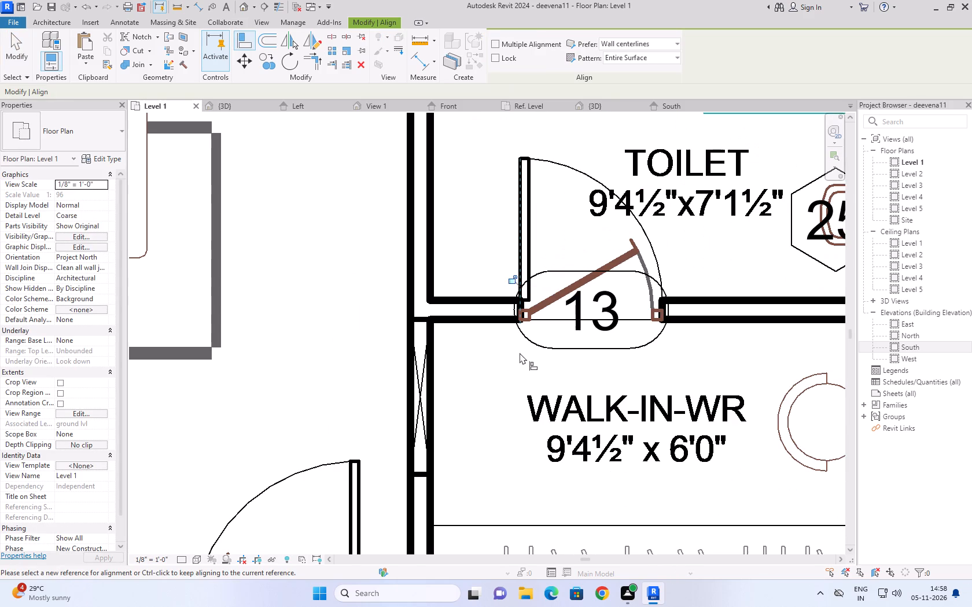
key(Escape)
key(Escape)
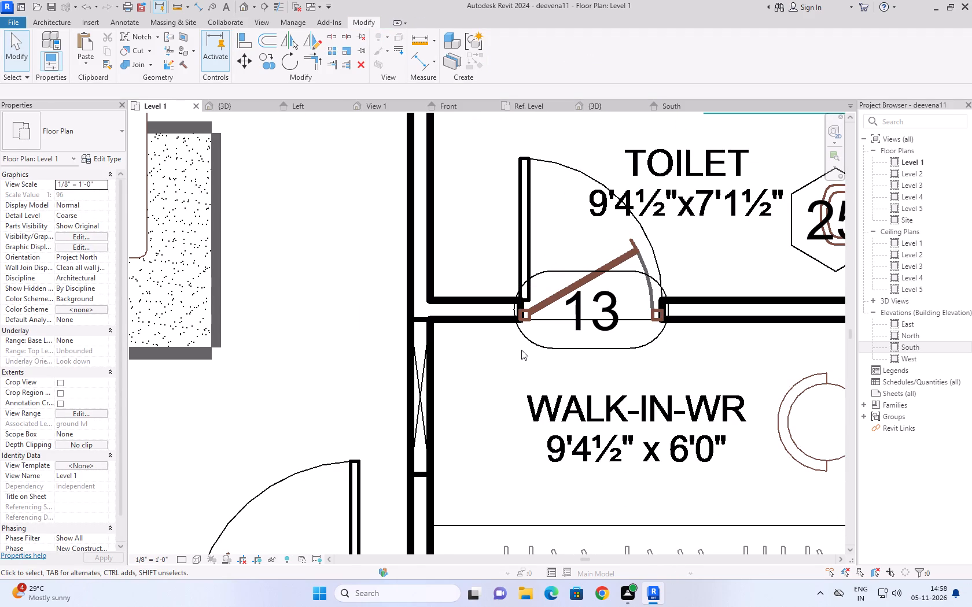
Measure the width of the opening between the master bedroom and walk-in wardrobe with a temporary aligned dimension.
scroll(521, 350, down, 2)
middle_drag(518, 336, 505, 232)
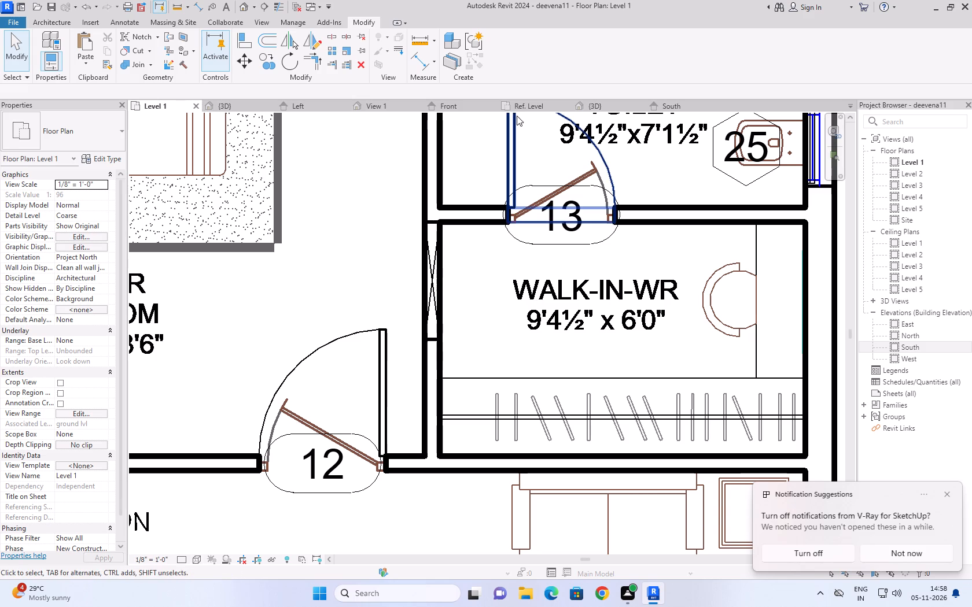
click(199, 5)
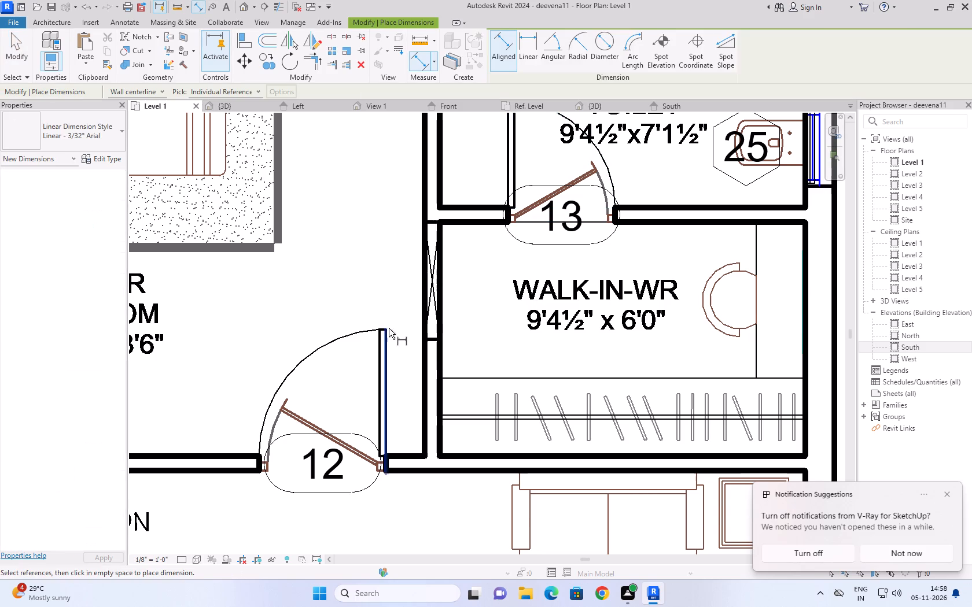
scroll(391, 331, up, 4)
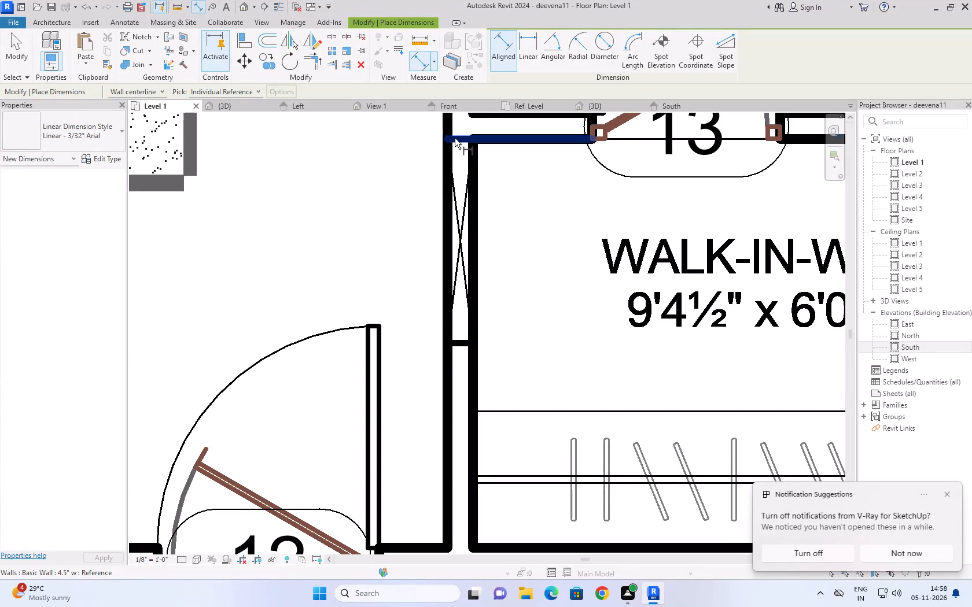
click(455, 139)
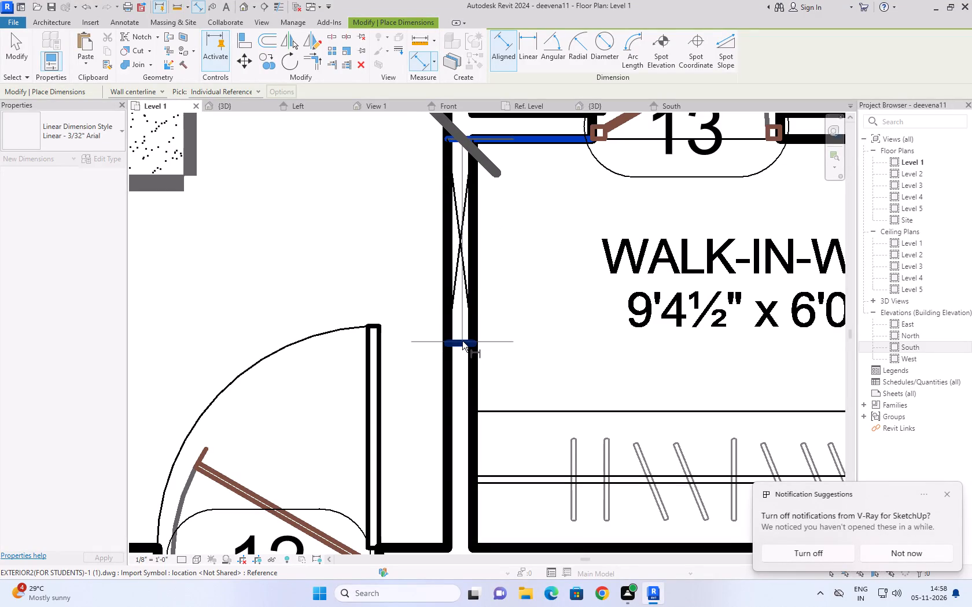
click(462, 341)
scroll(414, 286, down, 2)
middle_drag(418, 283, 565, 276)
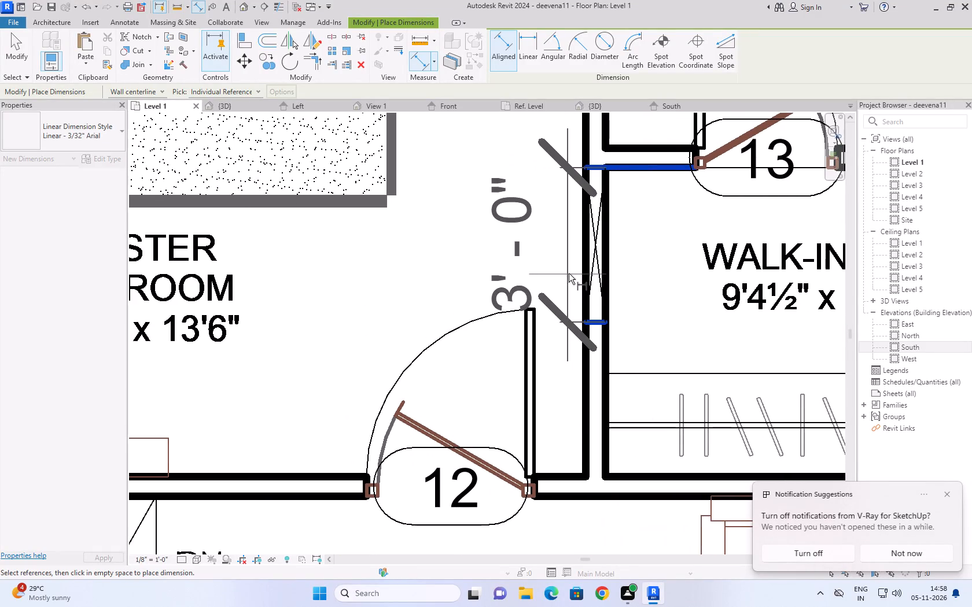
key(Escape)
key(Escape)
key(Escape)
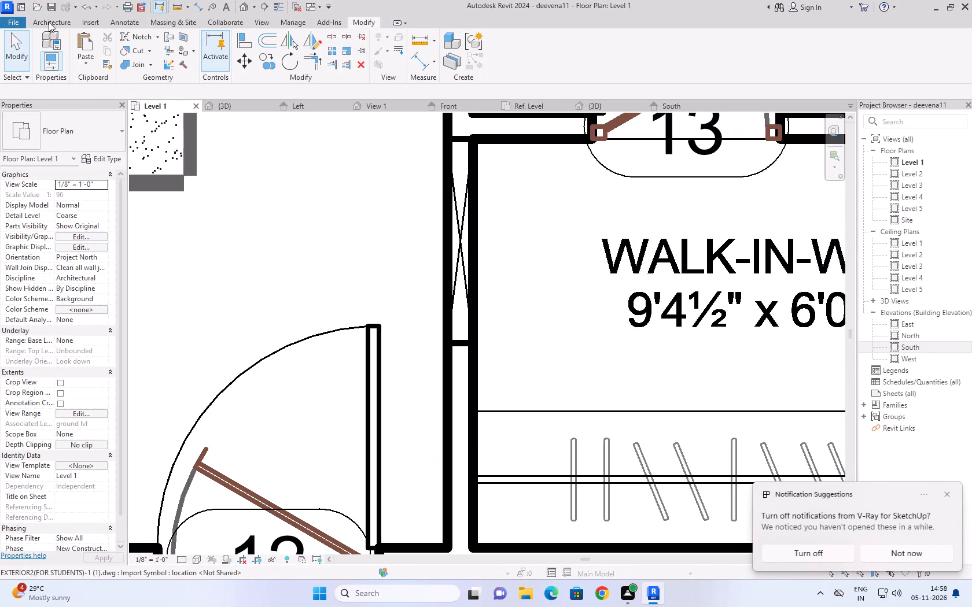
Duplicate the Single-Flush d2 door type as 3'd and set its width to 3'.
click(46, 23)
click(67, 47)
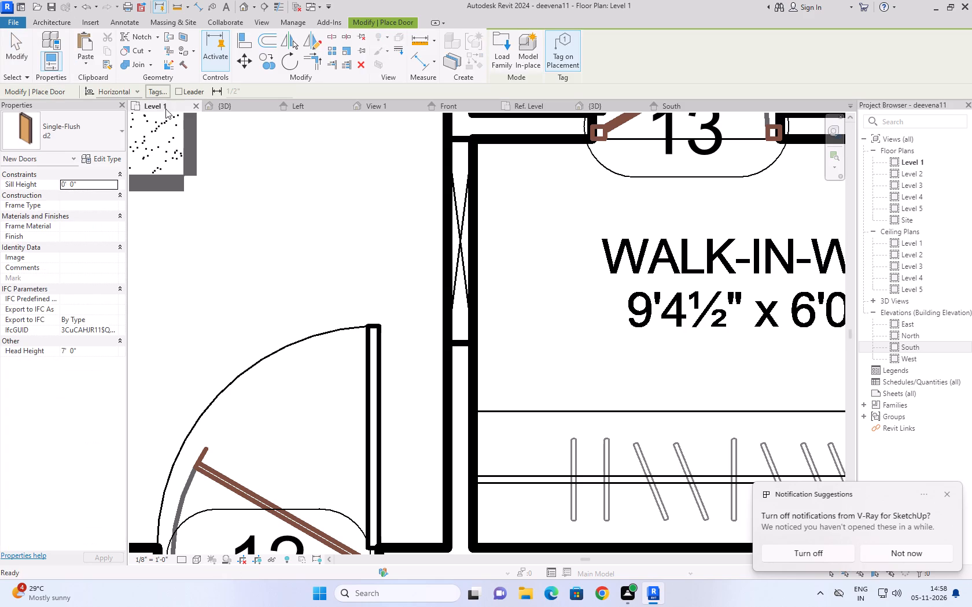
click(104, 156)
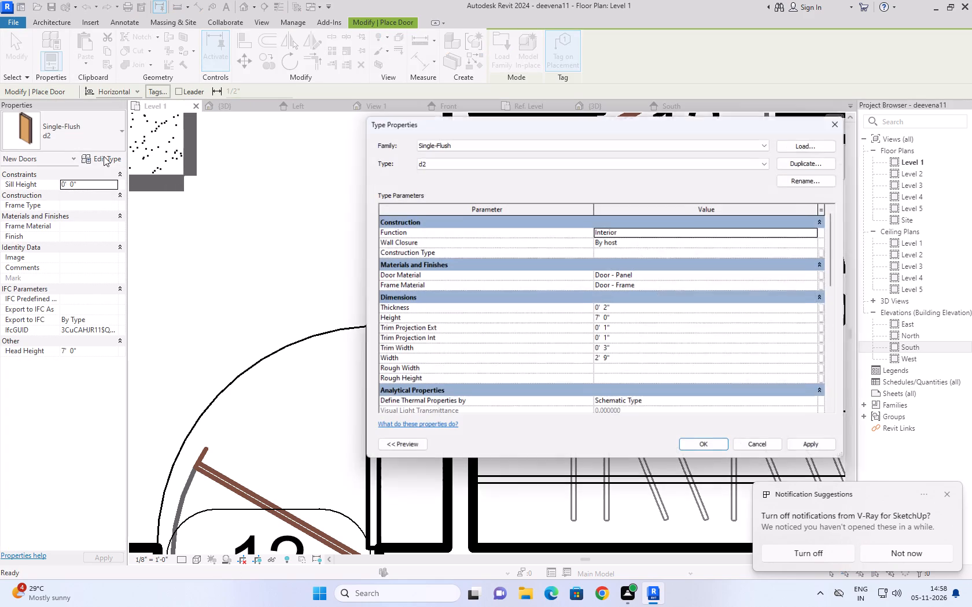
click(827, 159)
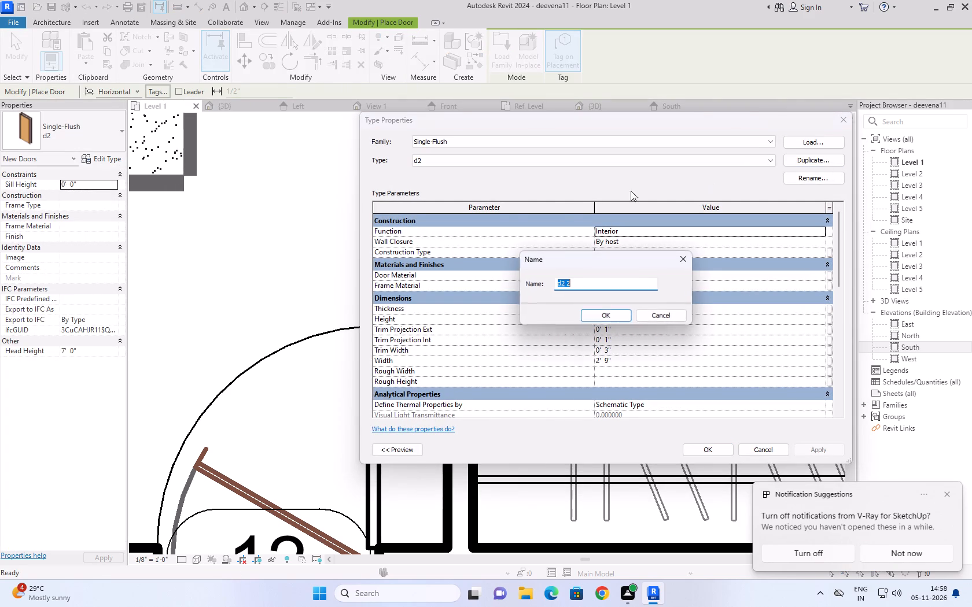
text(3'd)
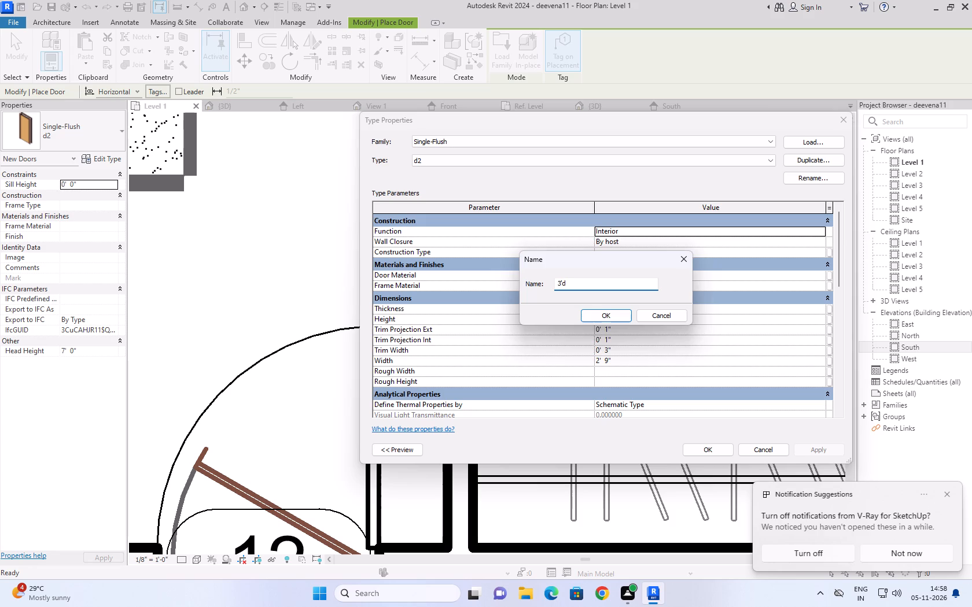
key(Return)
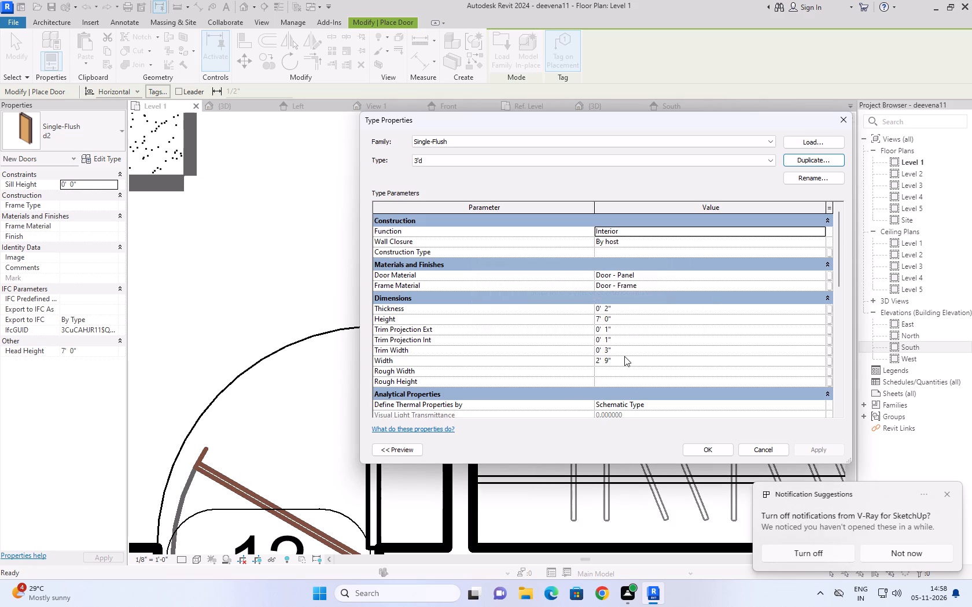
click(624, 364)
key(3)
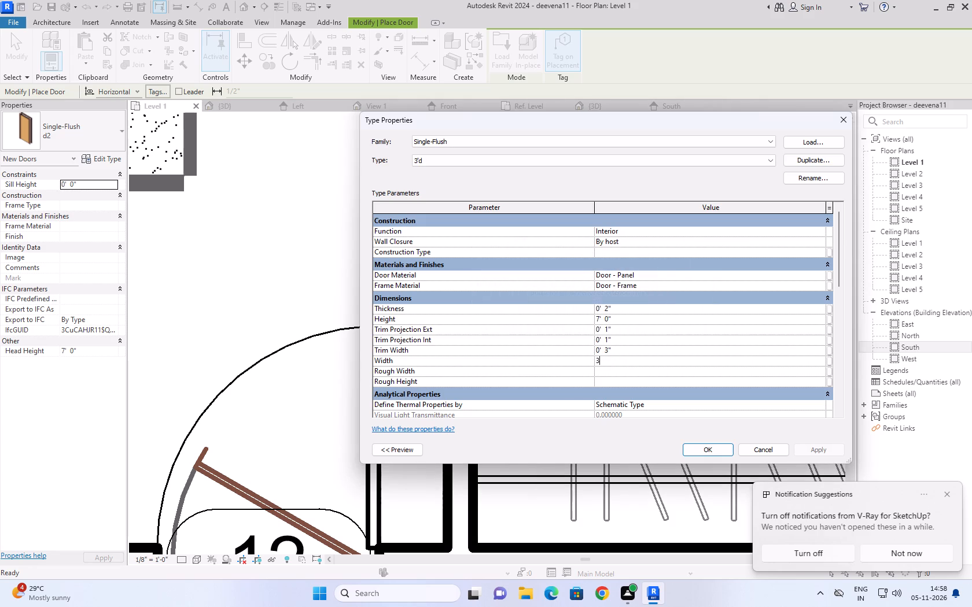
key(apostrophe)
key(Return)
key(Return)
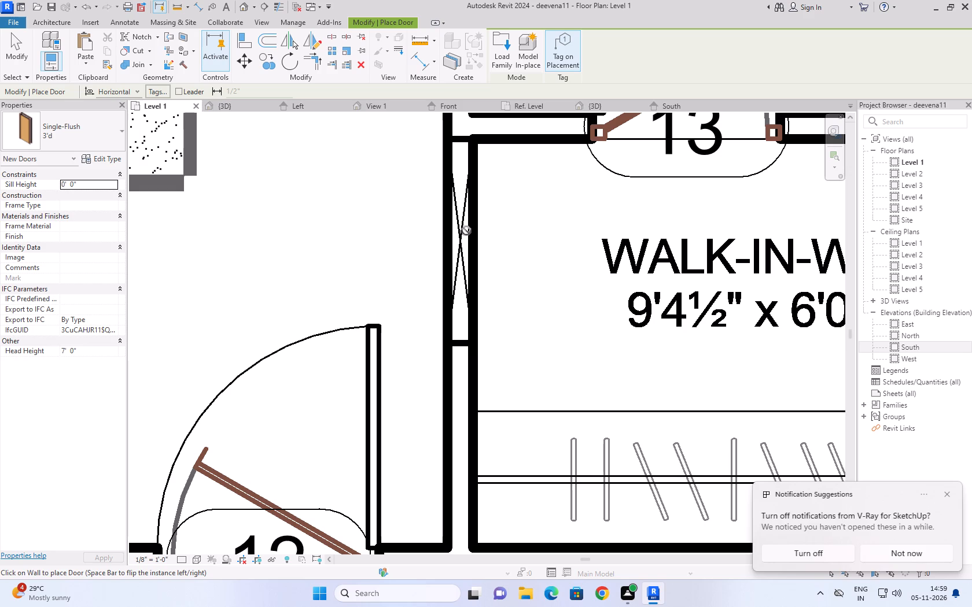
Place a Single-Flush 3'd door in the wall between the master bedroom and walk-in wardrobe, swinging into the wardrobe and hinged on the toilet side.
key(space)
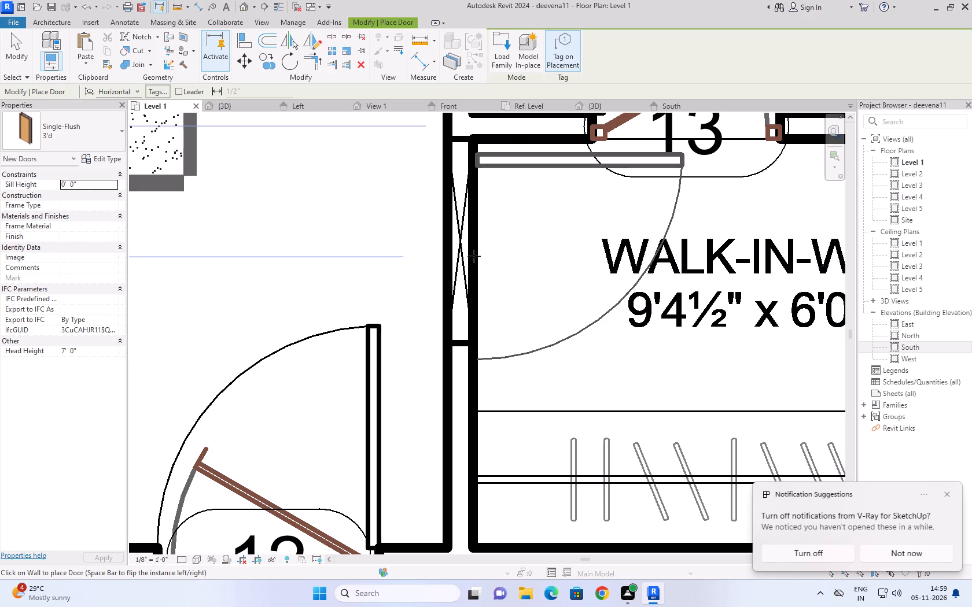
click(474, 256)
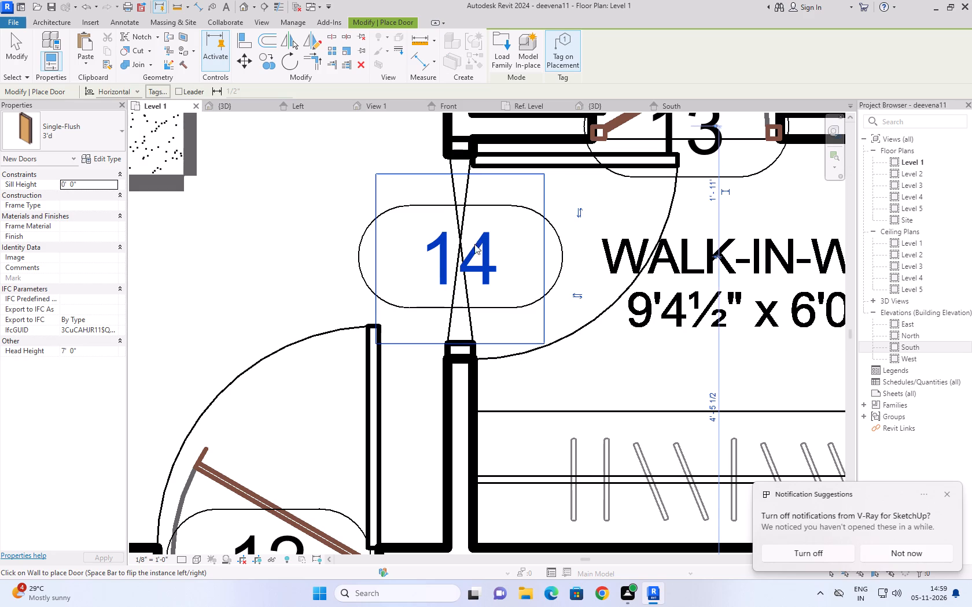
key(Escape)
key(Escape)
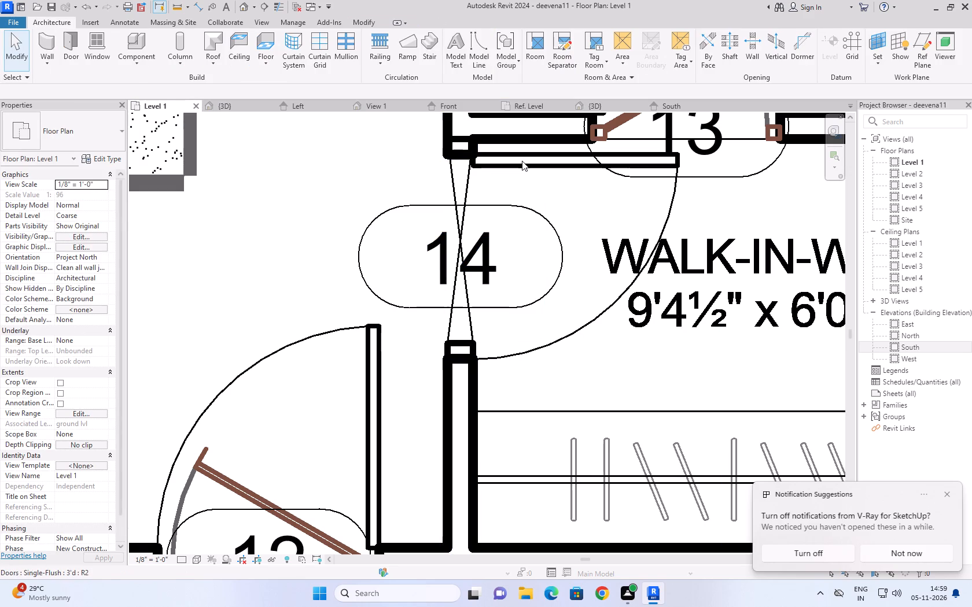
Align the hinge-side edge of the walk-in wardrobe door with the end of its opening at the toilet wall.
click(521, 163)
click(239, 36)
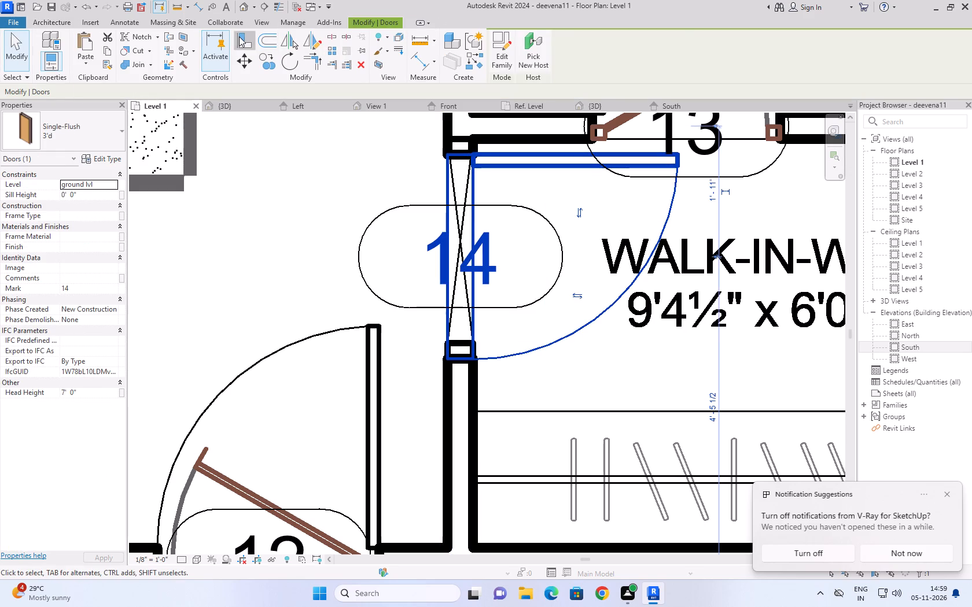
click(456, 139)
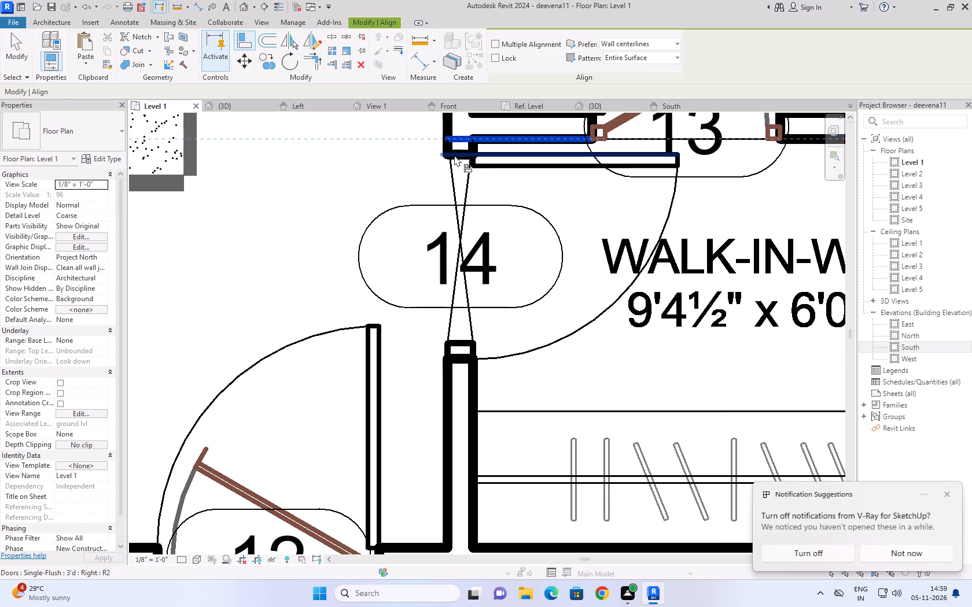
click(454, 156)
key(Escape)
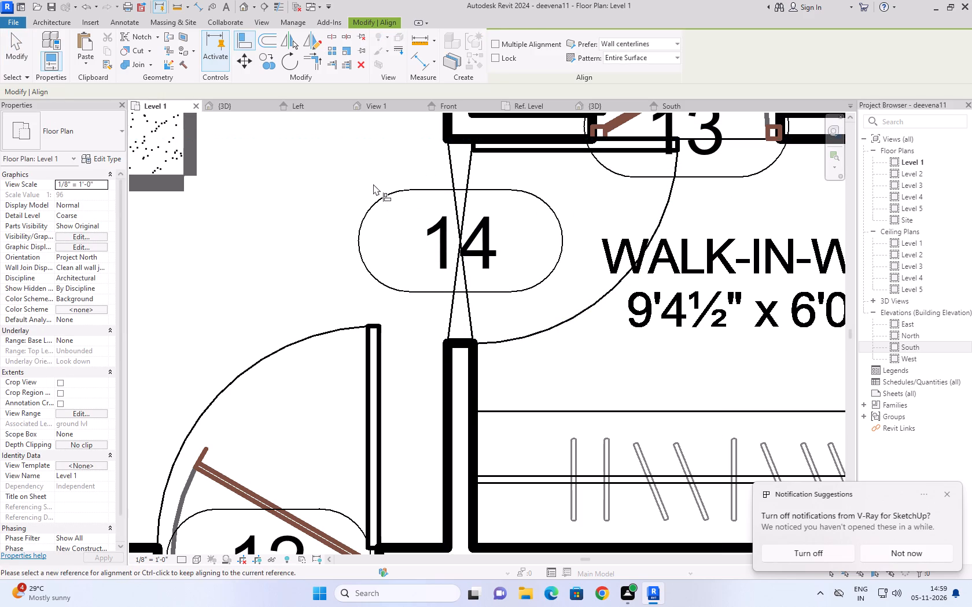
key(Escape)
key(Escape)
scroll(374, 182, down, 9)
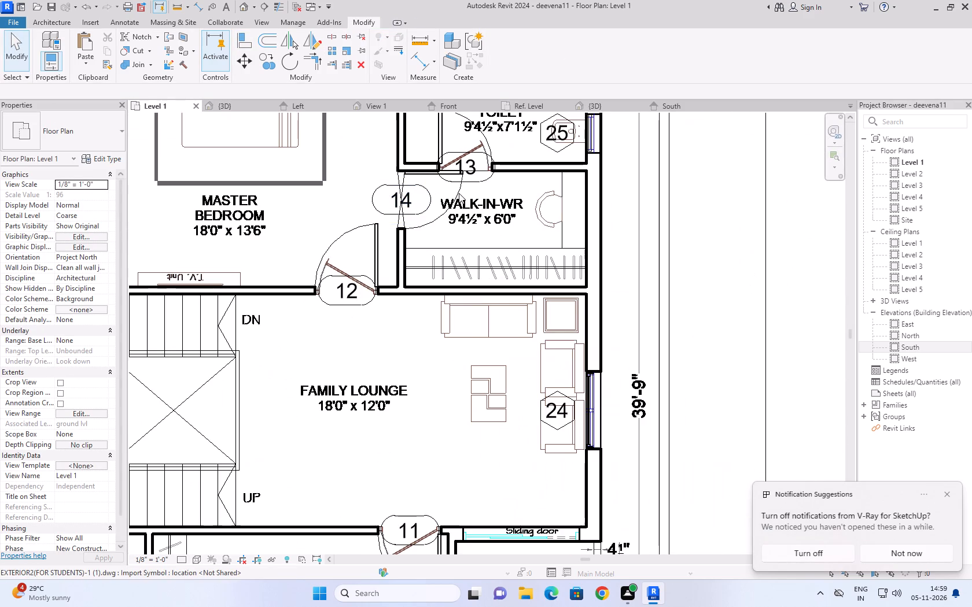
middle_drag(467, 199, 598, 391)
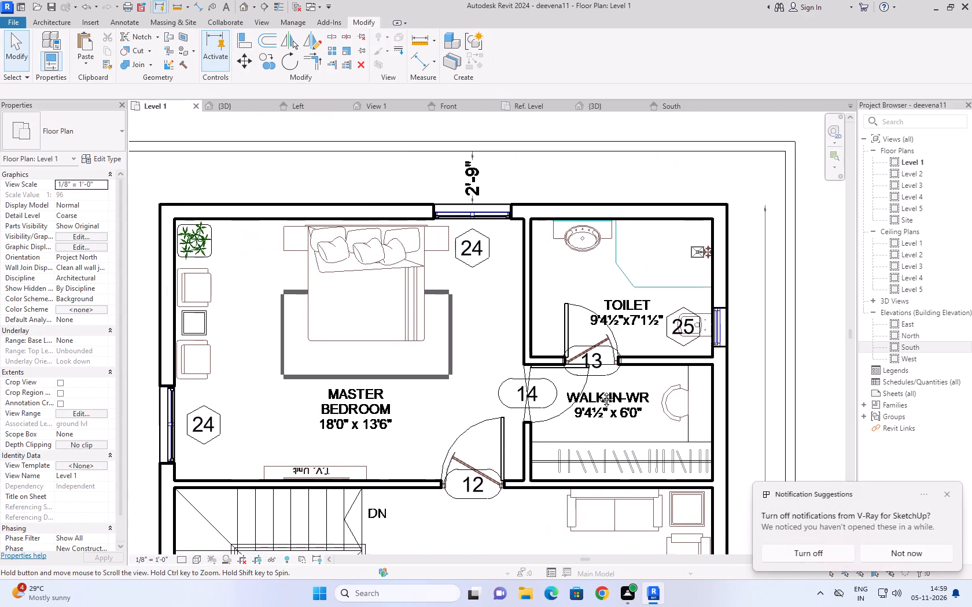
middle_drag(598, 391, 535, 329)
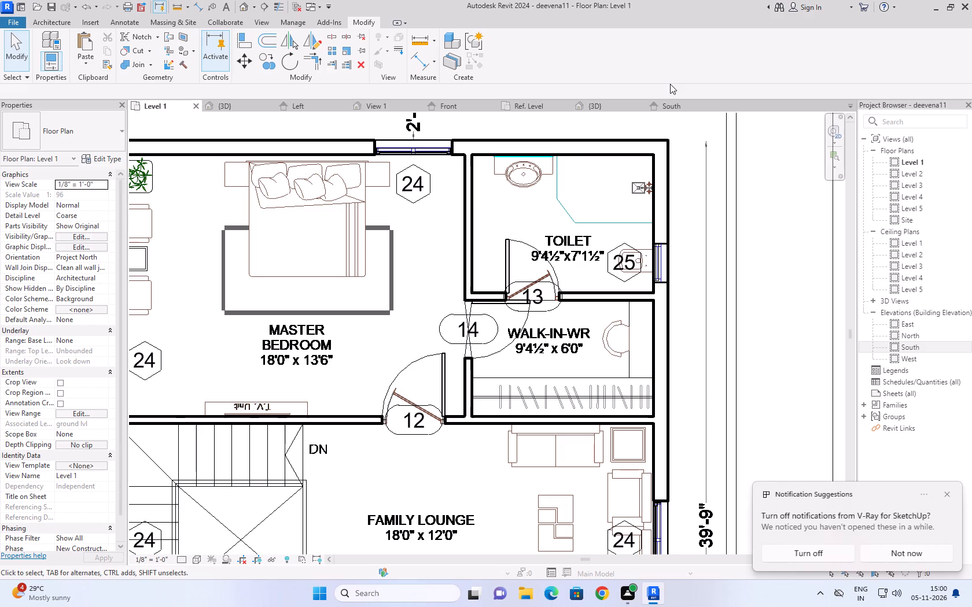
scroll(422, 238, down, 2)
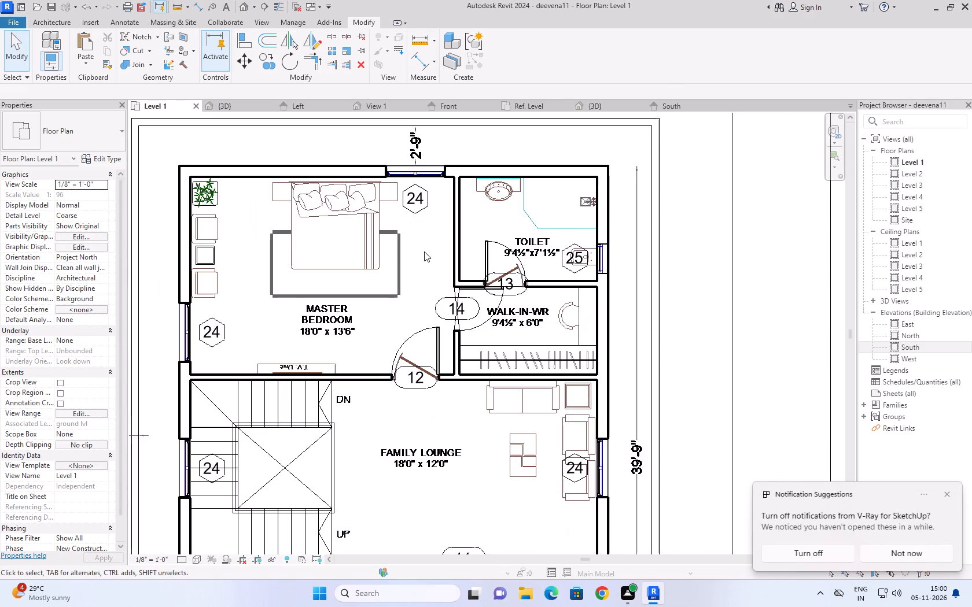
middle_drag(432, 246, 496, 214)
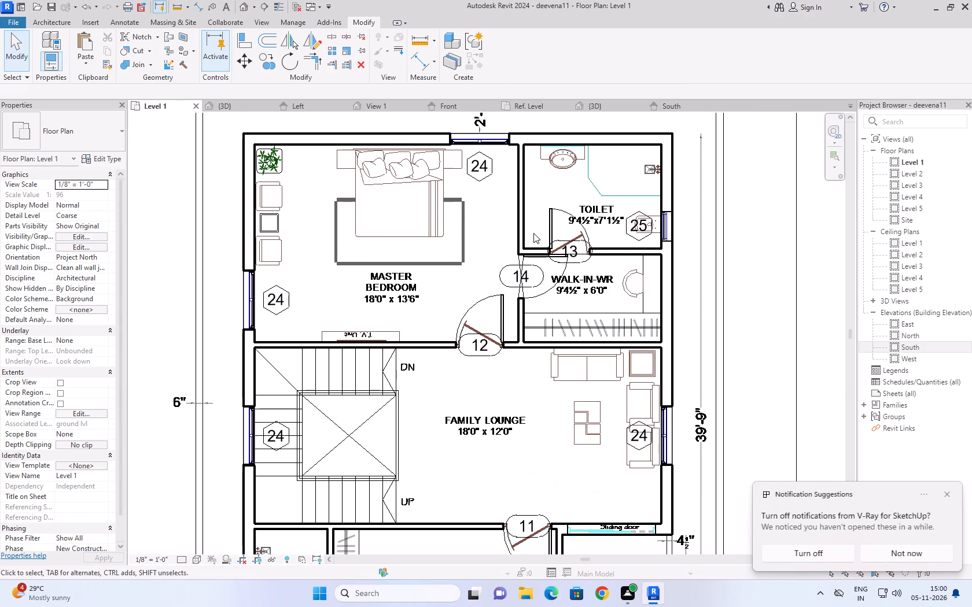
Dismiss the notification suggestion about V-Ray for SketchUp.
click(948, 495)
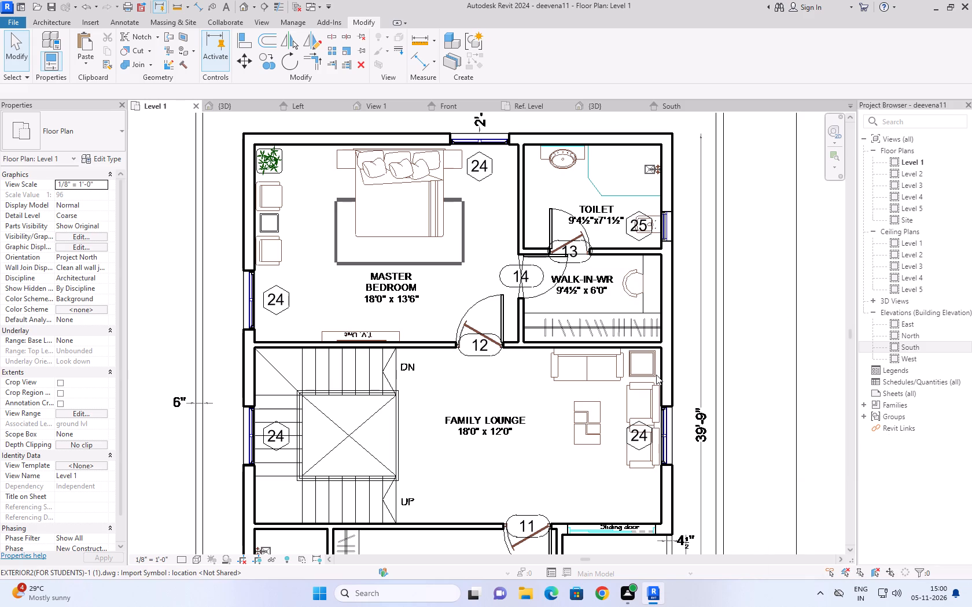